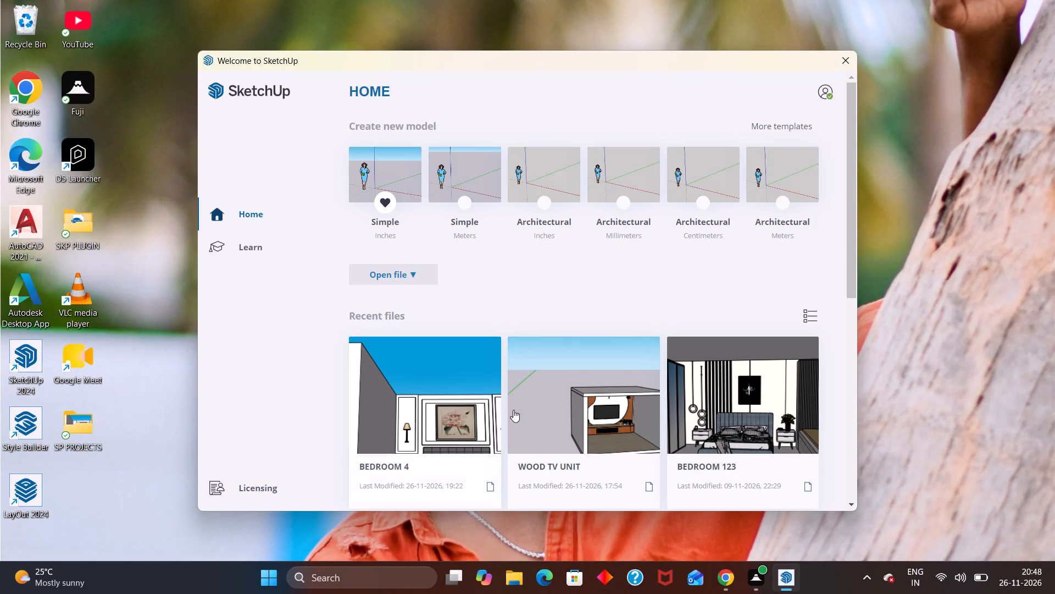
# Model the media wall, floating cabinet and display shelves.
# Look through the recent files and the new-model templates on the welcome window's home page.
pyautogui.scroll(-7, 521, 420)
pyautogui.scroll(-4, 510, 375)
pyautogui.scroll(3, 515, 359)
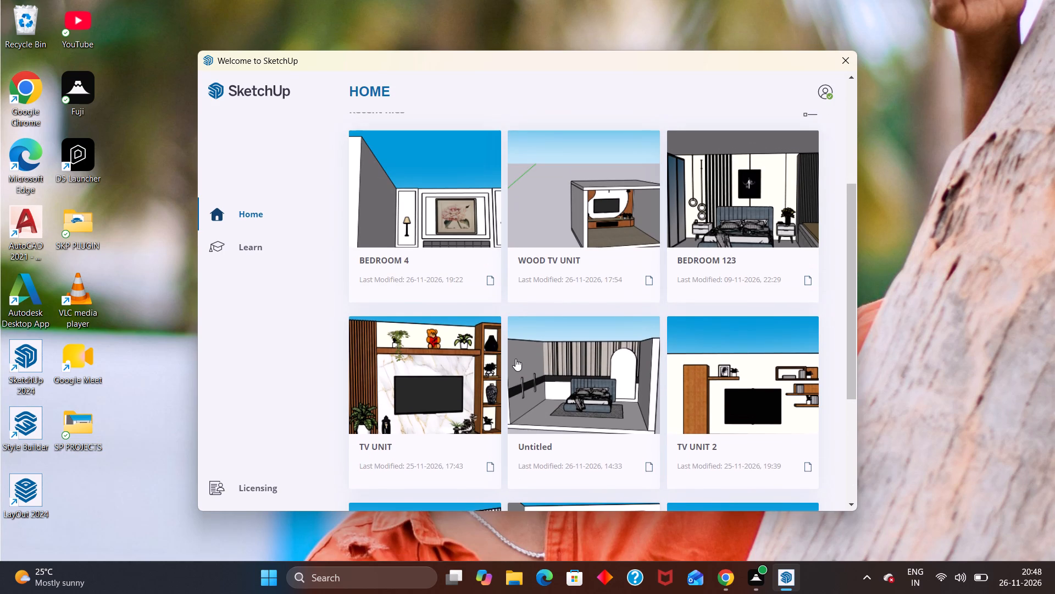
pyautogui.scroll(3, 515, 358)
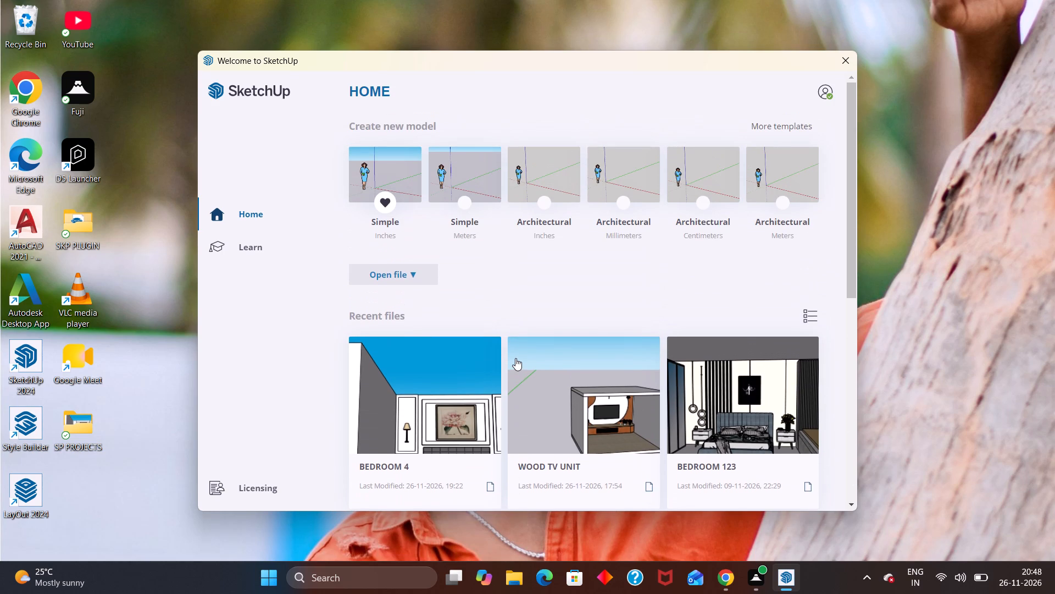
pyautogui.scroll(1, 515, 358)
pyautogui.scroll(-5, 515, 358)
pyautogui.scroll(3, 515, 358)
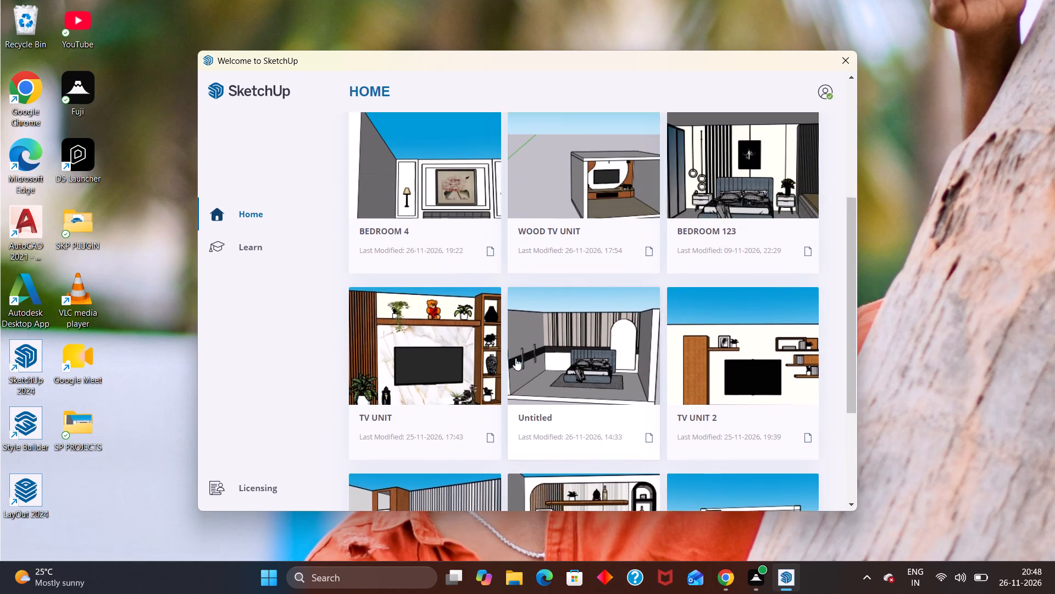
pyautogui.scroll(9, 515, 358)
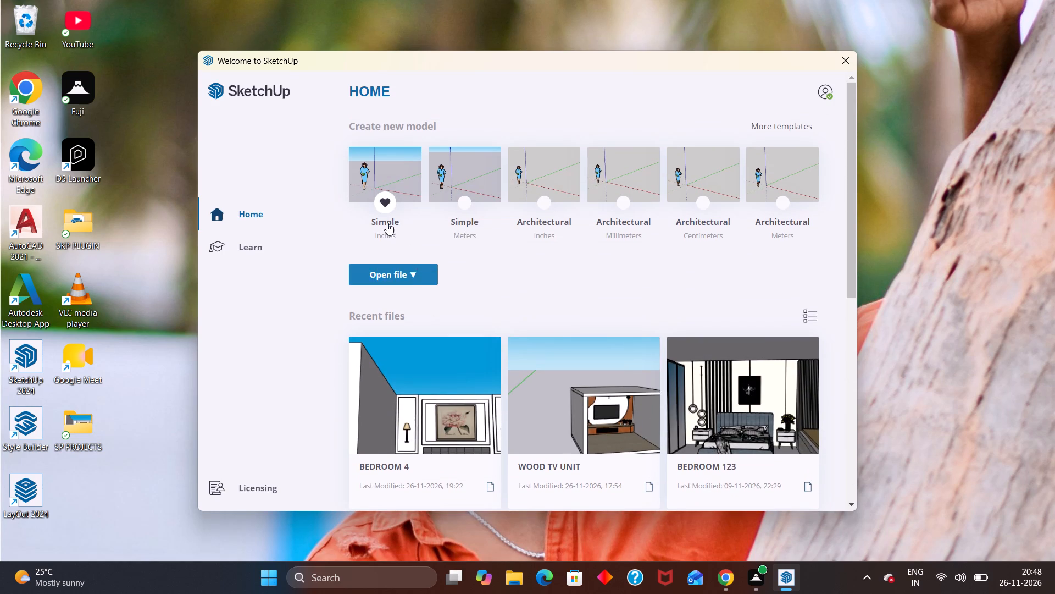
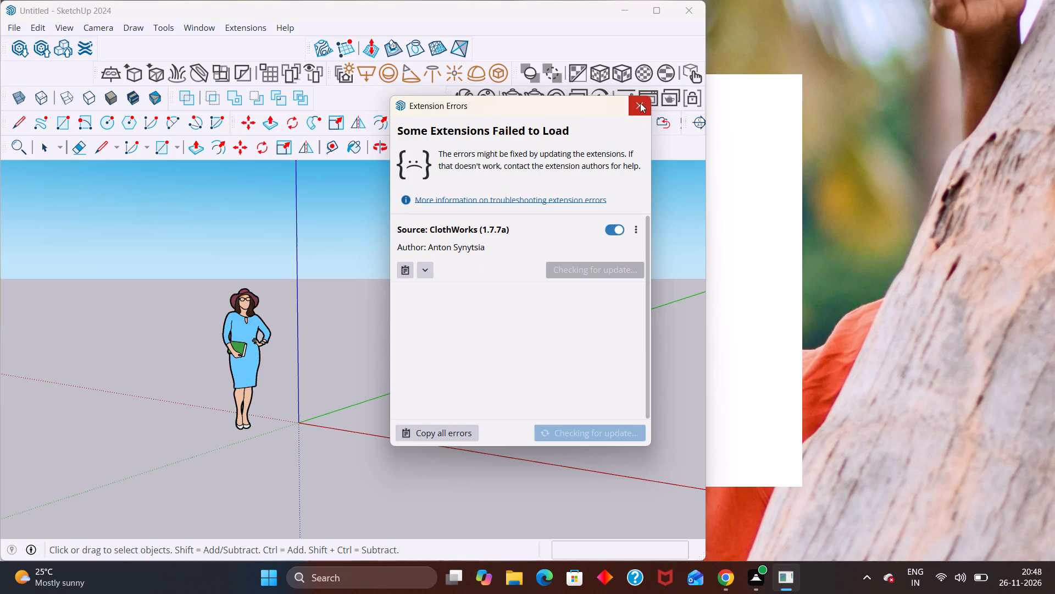
# Close the Extension Errors window about the ClothWorks extension.
pyautogui.click(640, 102)
# Switch to the Chrome browser with the ChatGPT conversation on the TV unit description.
pyautogui.click(719, 573)
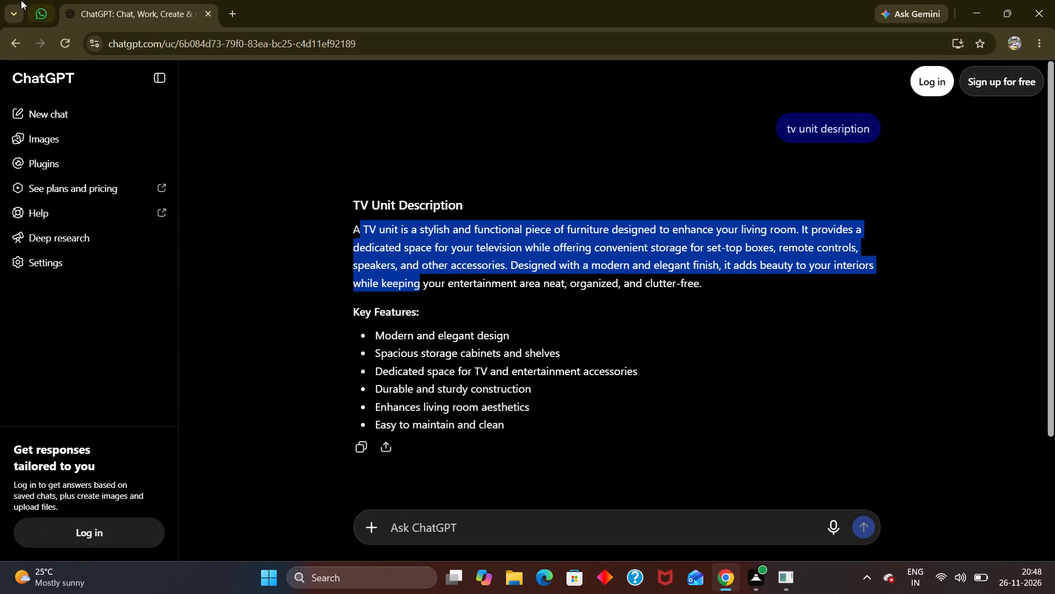
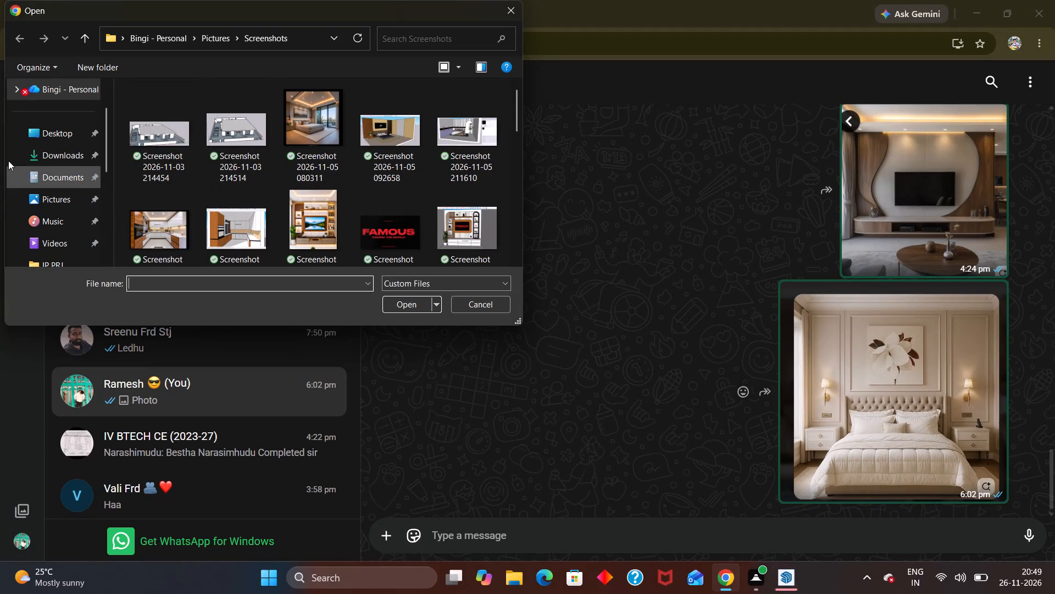
pyautogui.scroll(3, 46, 123)
pyautogui.click(53, 118)
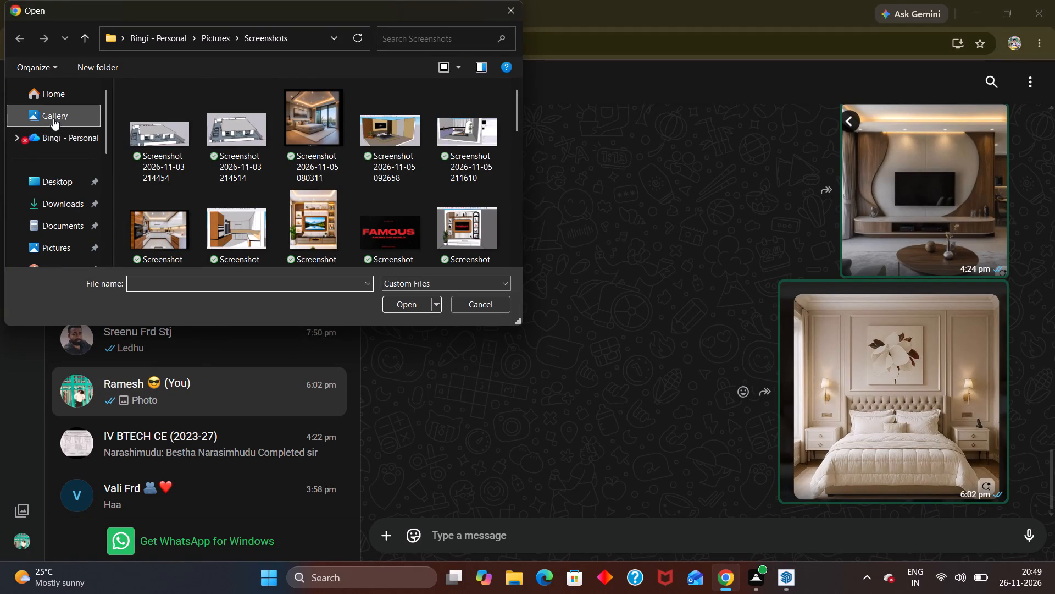
pyautogui.click(73, 116)
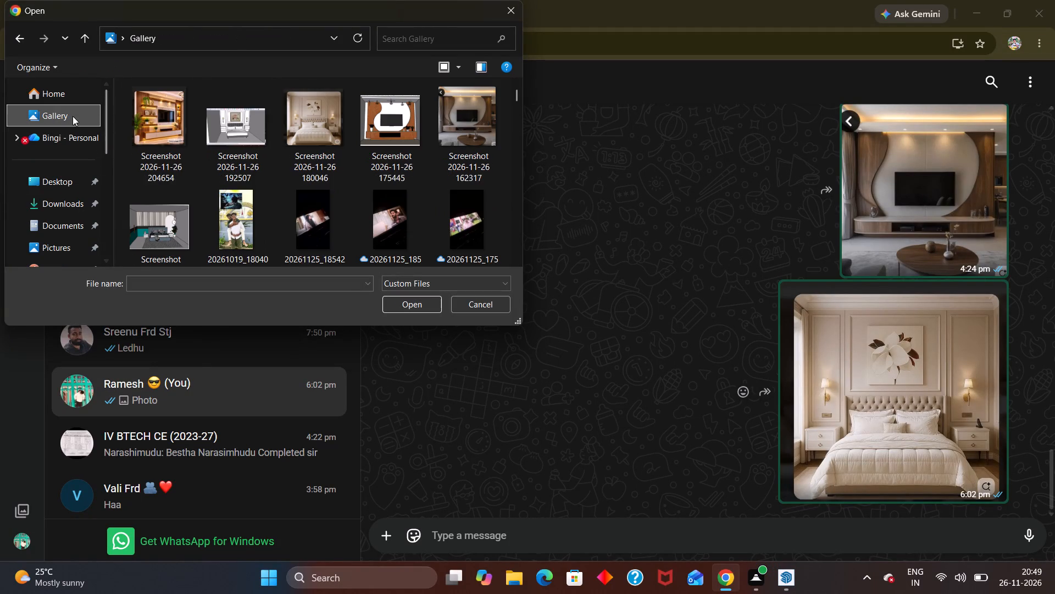
pyautogui.click(171, 116)
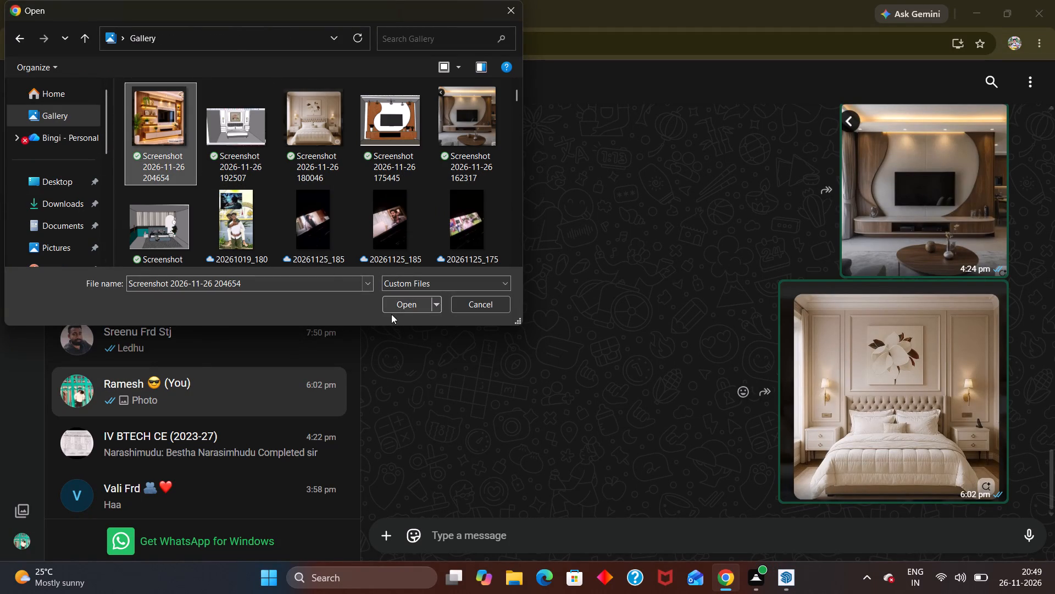
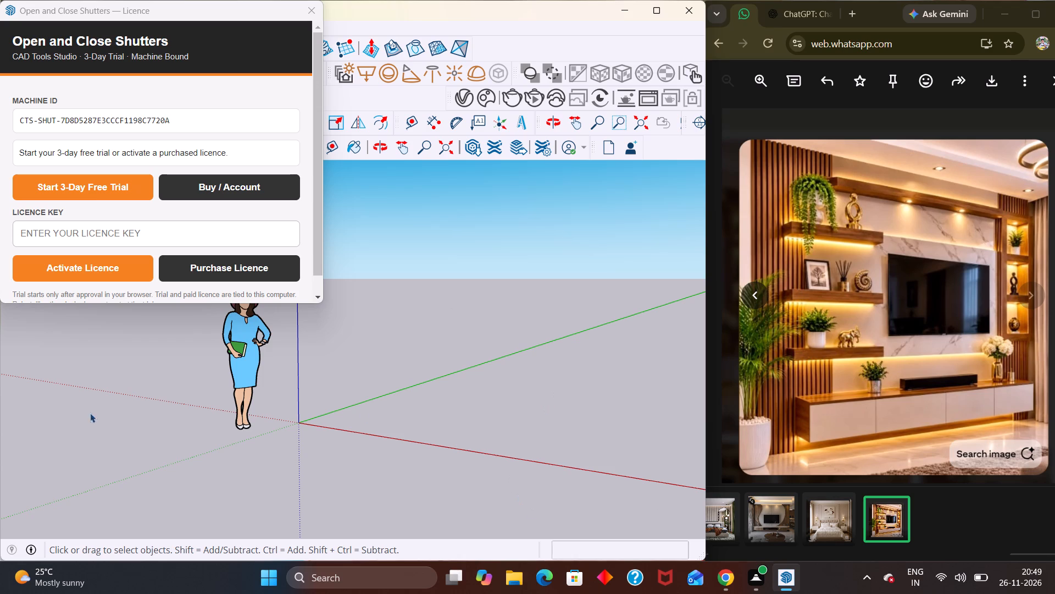
# Dismiss the Open and Close Shutters licence window without activating a licence.
pyautogui.click(313, 10)
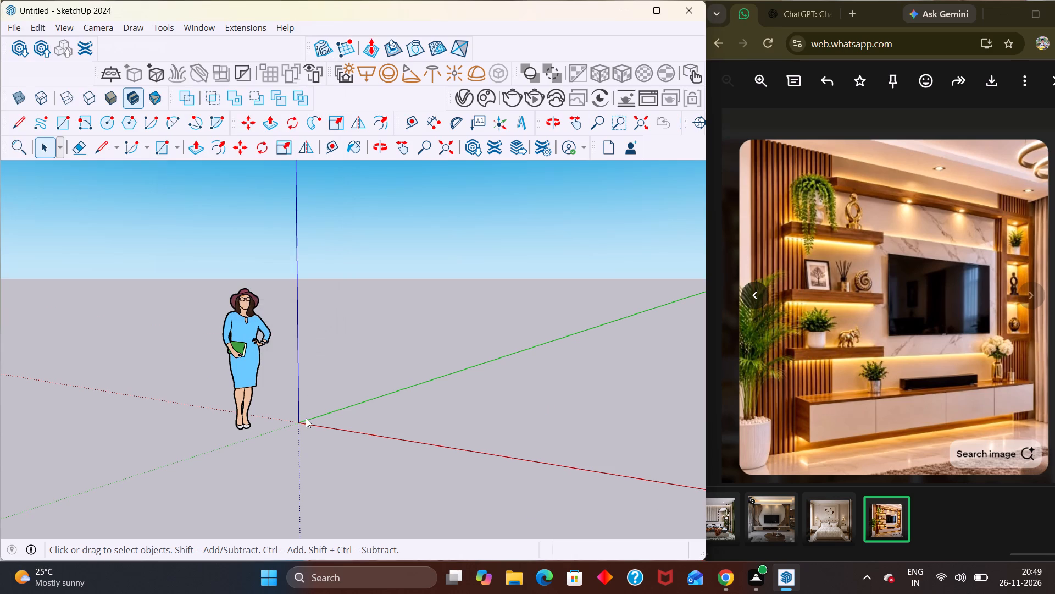
# Delete the default standing woman figure from beside the origin.
pyautogui.scroll(-2, 306, 418)
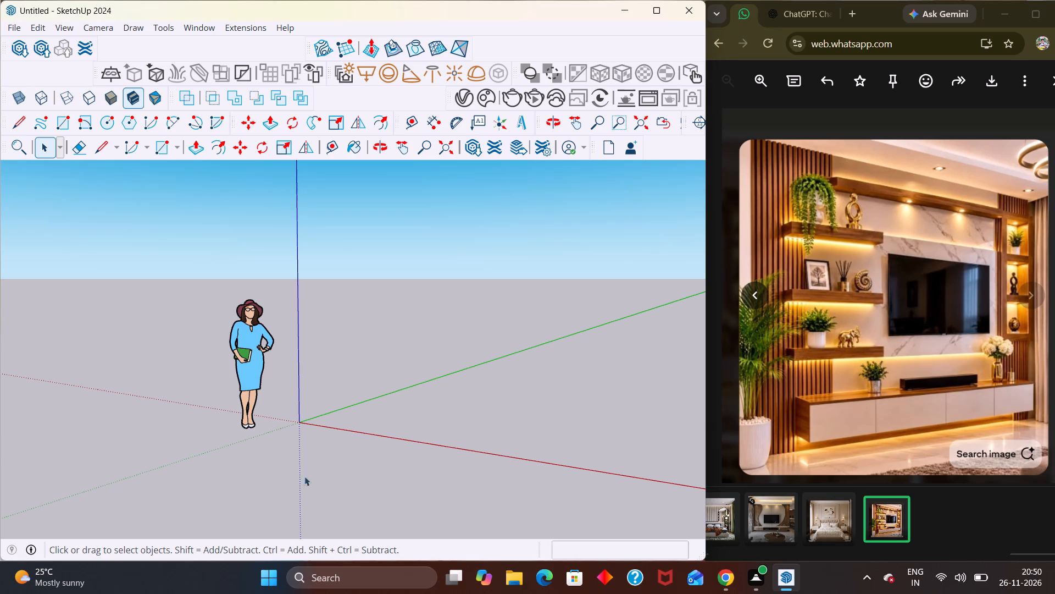
pyautogui.click(260, 387)
pyautogui.click(257, 343)
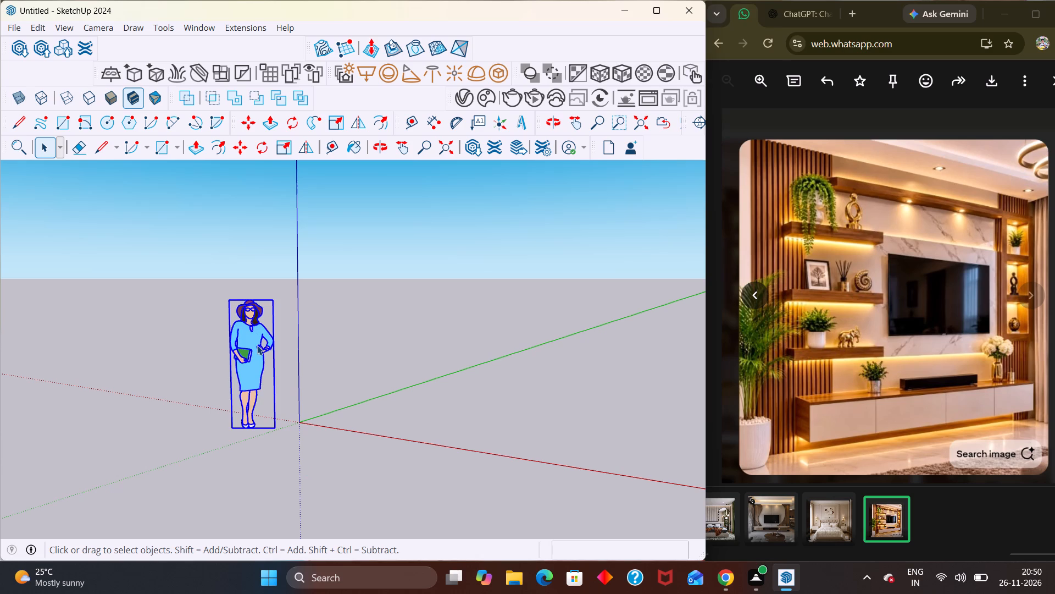
pyautogui.press('Delete')
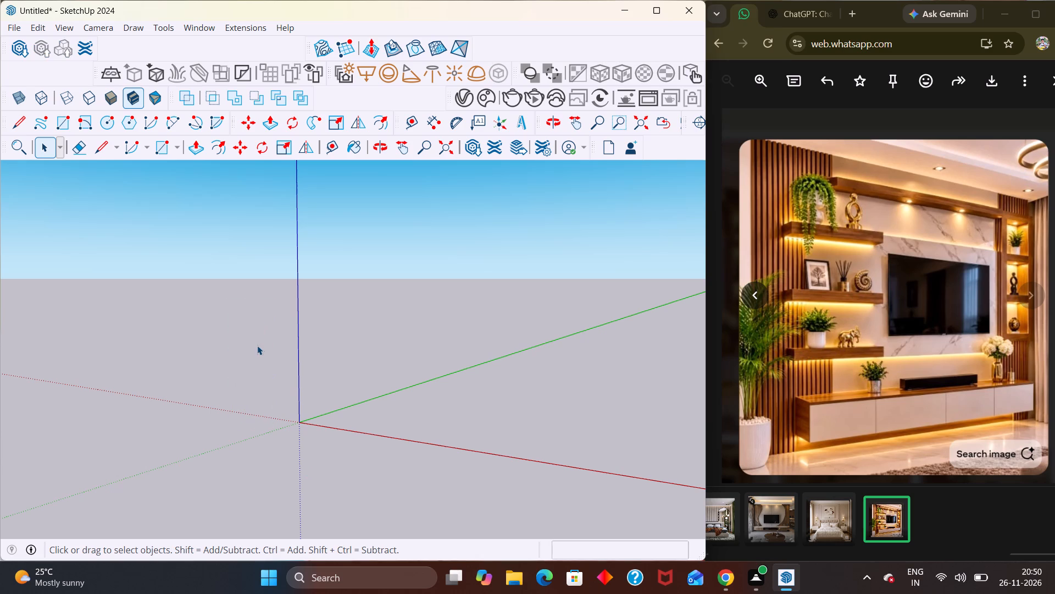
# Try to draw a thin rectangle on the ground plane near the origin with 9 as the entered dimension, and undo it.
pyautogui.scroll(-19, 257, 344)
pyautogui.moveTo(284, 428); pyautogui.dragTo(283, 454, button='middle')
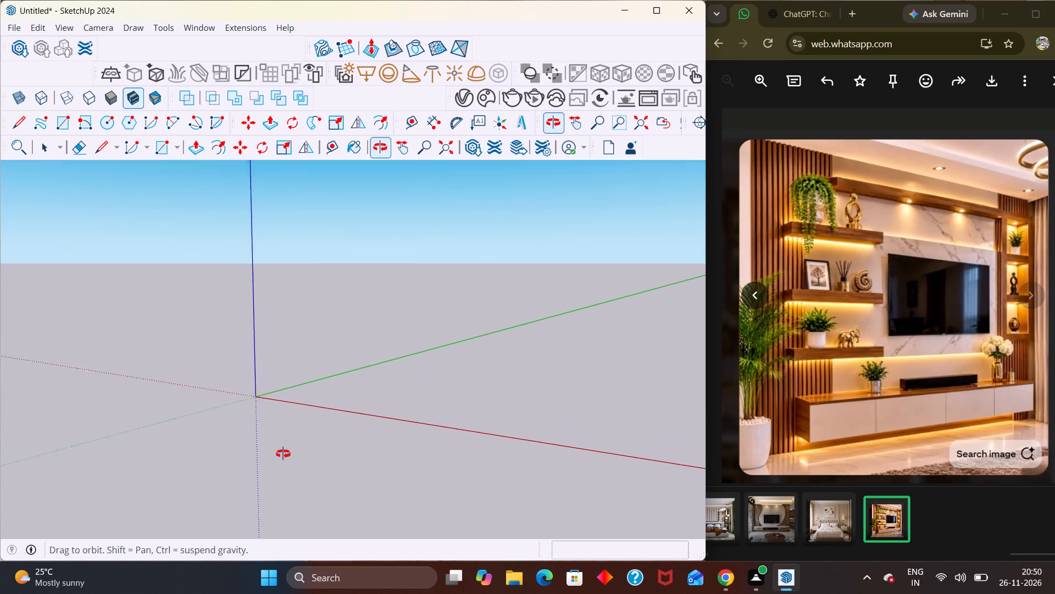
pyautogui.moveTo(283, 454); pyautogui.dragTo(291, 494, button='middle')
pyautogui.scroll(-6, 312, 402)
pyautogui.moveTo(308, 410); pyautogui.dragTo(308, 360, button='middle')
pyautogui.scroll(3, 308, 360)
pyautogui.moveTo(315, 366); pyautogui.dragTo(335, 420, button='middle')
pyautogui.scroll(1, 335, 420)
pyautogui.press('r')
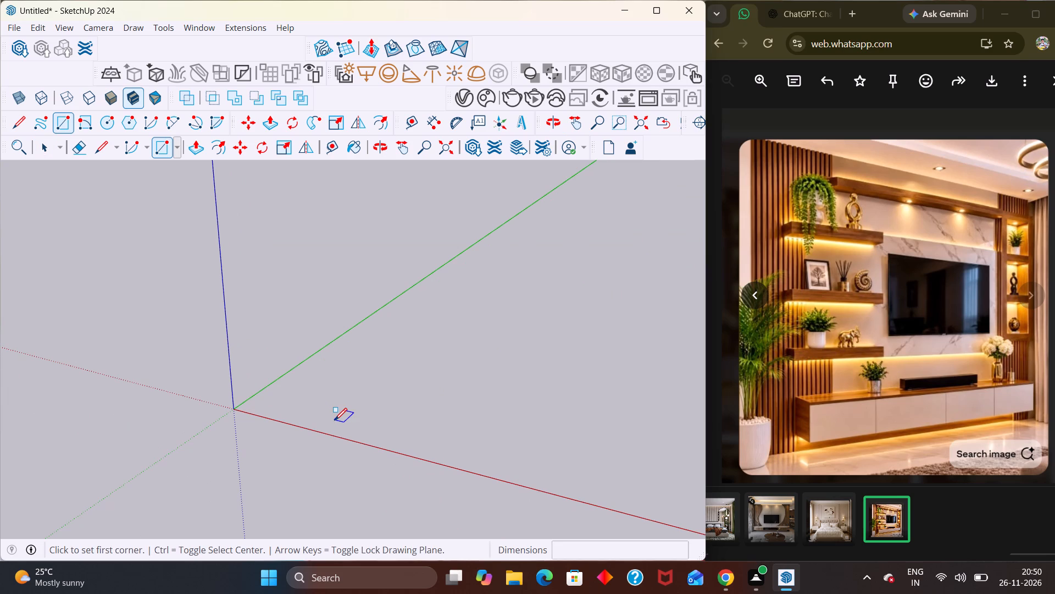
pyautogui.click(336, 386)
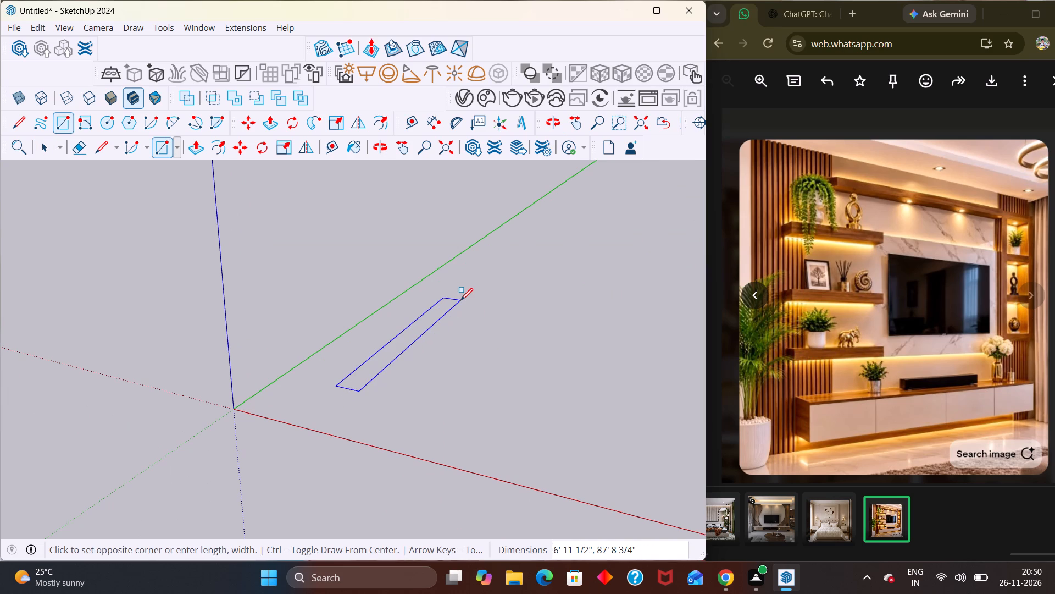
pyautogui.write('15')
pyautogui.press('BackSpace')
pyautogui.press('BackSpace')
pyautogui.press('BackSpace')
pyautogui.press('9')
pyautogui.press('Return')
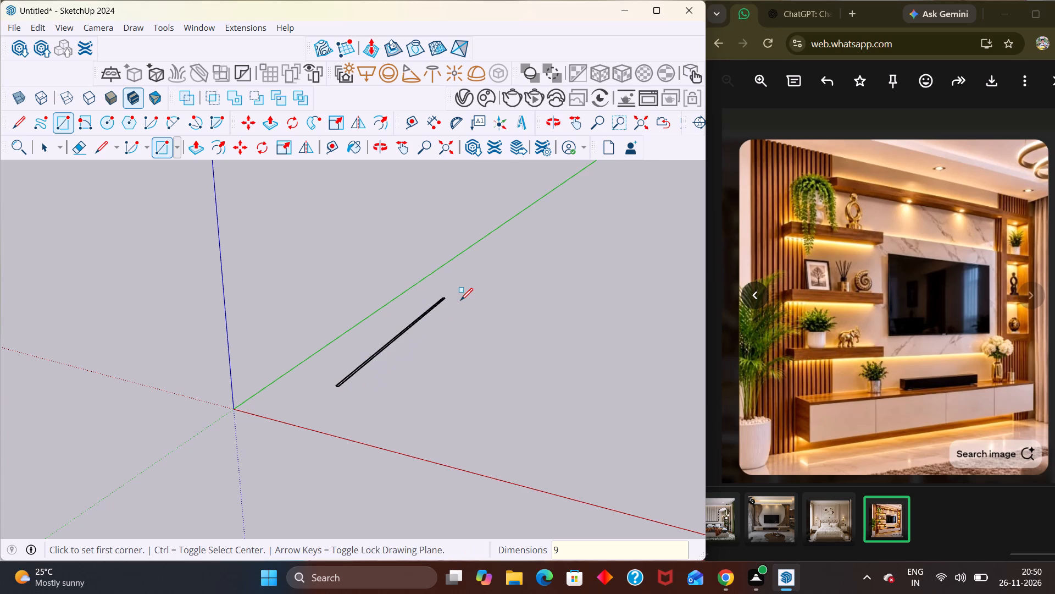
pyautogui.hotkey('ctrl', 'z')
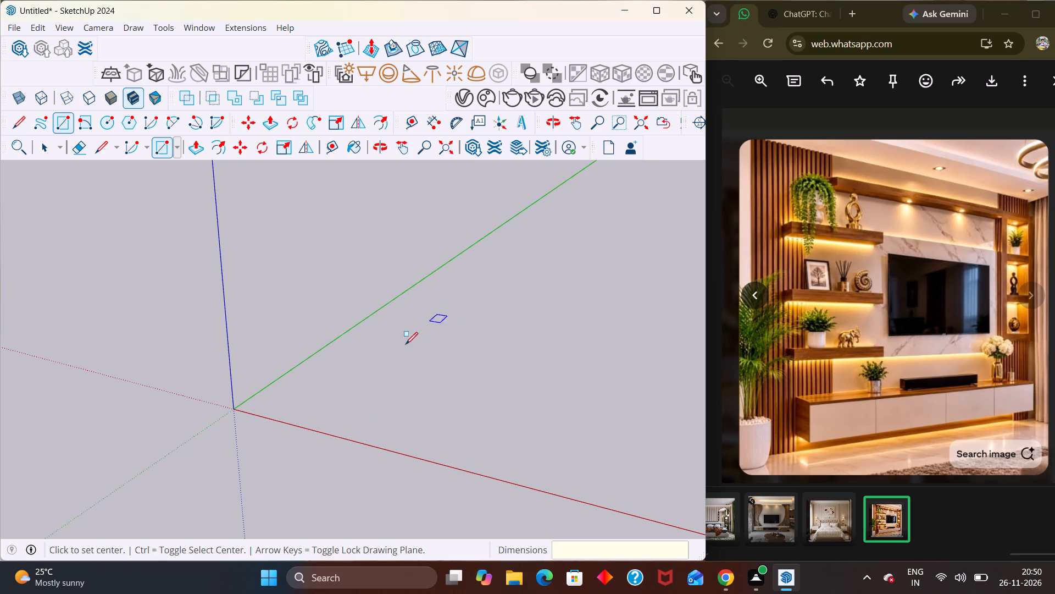
# Draw a 9" by 15' rectangle on the ground plane near the origin, with its long side parallel to the green axis.
pyautogui.click(330, 386)
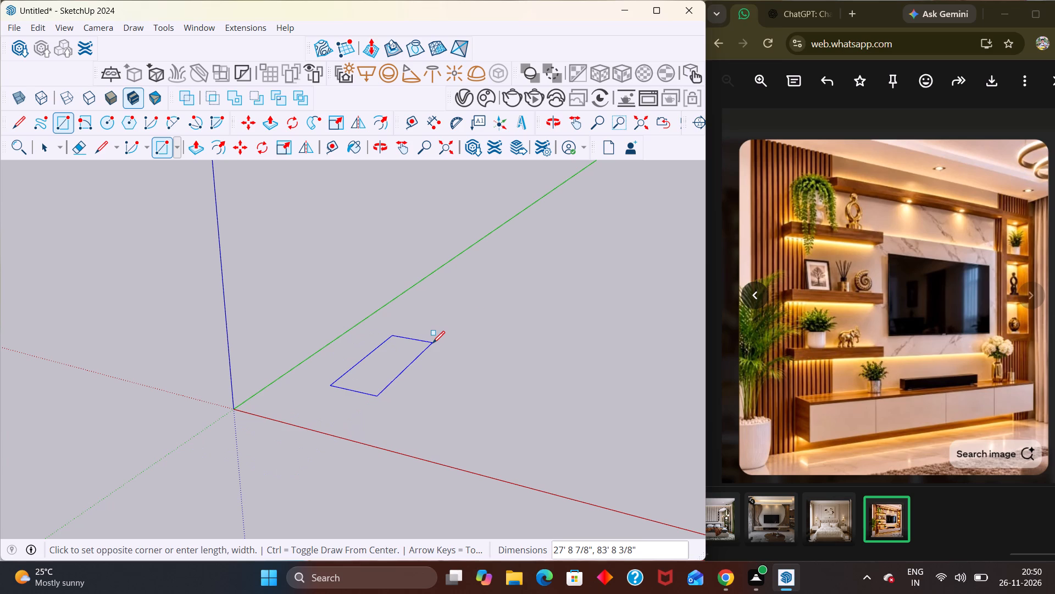
pyautogui.scroll(-4, 498, 302)
pyautogui.moveTo(519, 254); pyautogui.dragTo(516, 339, button='middle')
pyautogui.scroll(-2, 520, 267)
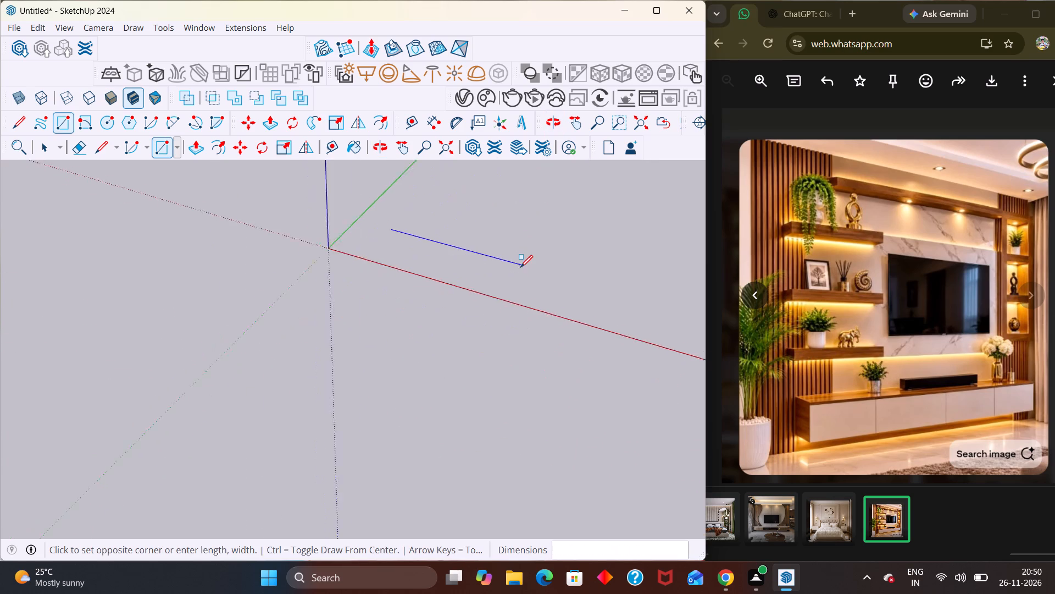
pyautogui.scroll(-12, 520, 267)
pyautogui.scroll(3, 511, 219)
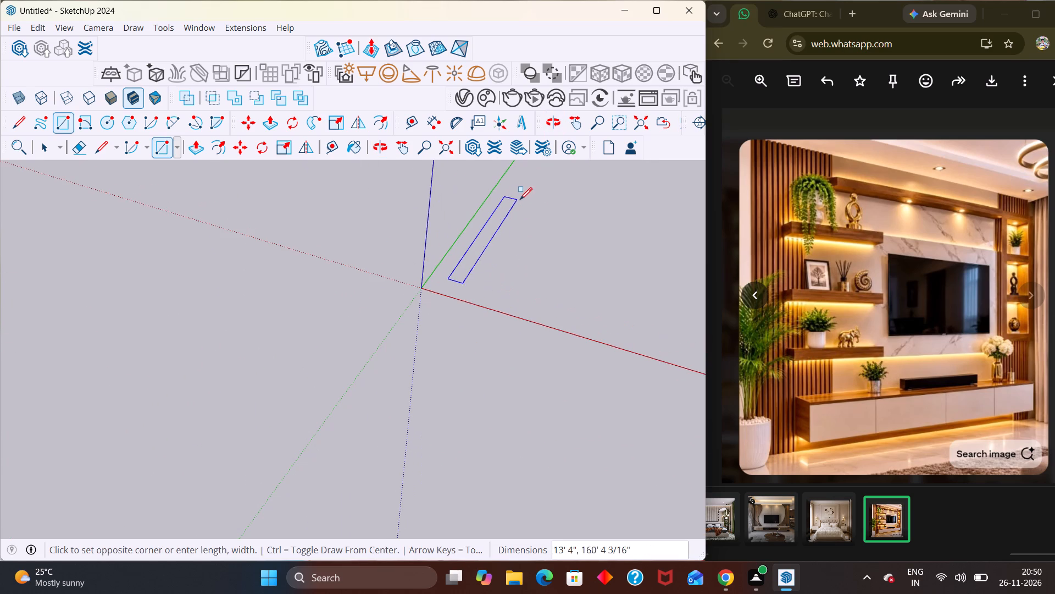
pyautogui.press('9')
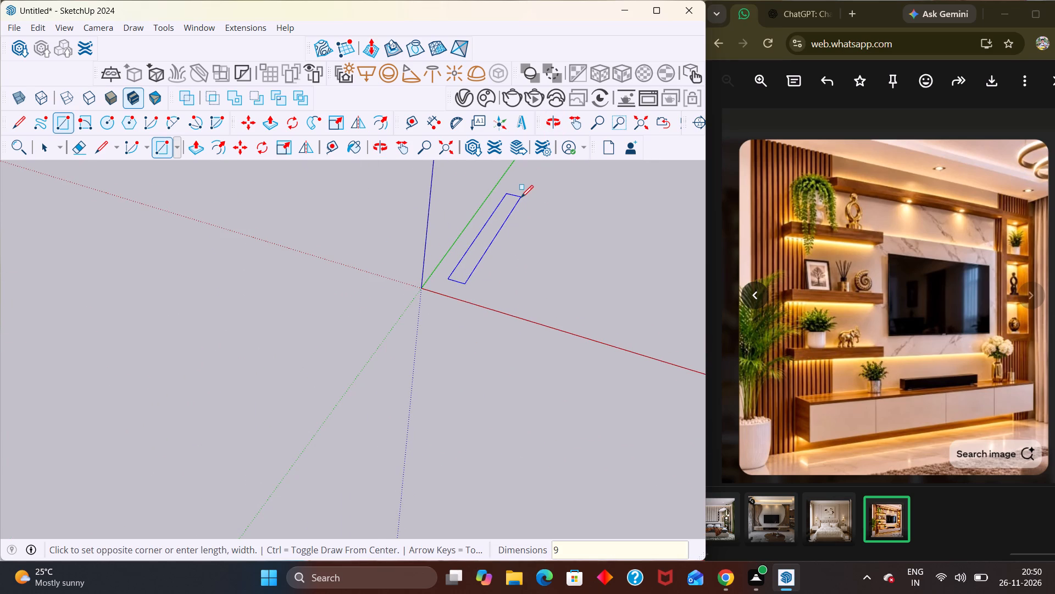
pyautogui.hotkey('shift', '"')
pyautogui.press(',')
pyautogui.write("15'")
pyautogui.press('Return')
pyautogui.press('space')
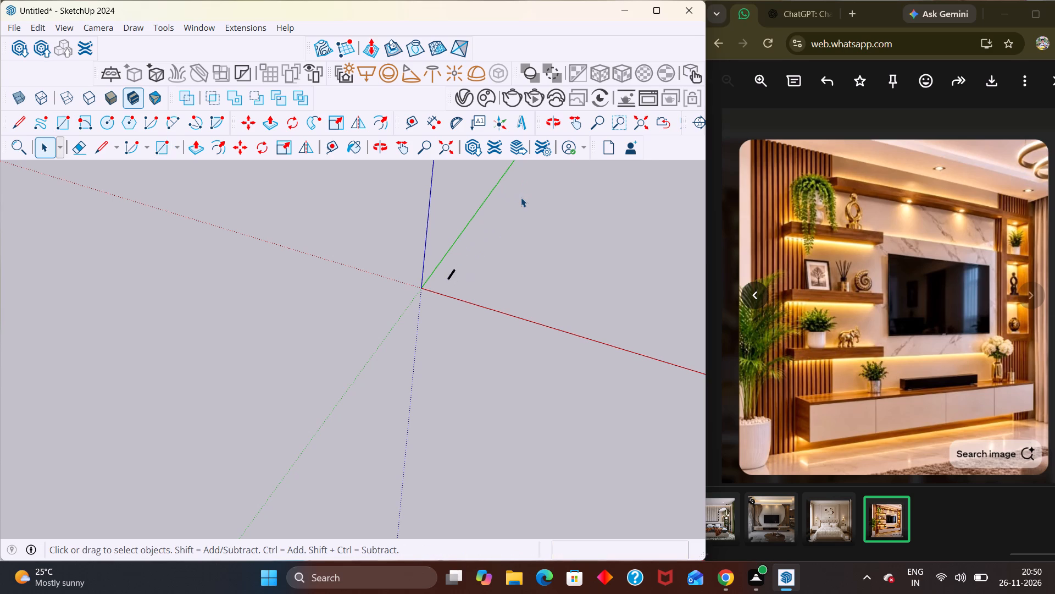
# Select the whole thin rectangle and start moving it from its far-end corner in the red axis direction.
pyautogui.scroll(10, 498, 258)
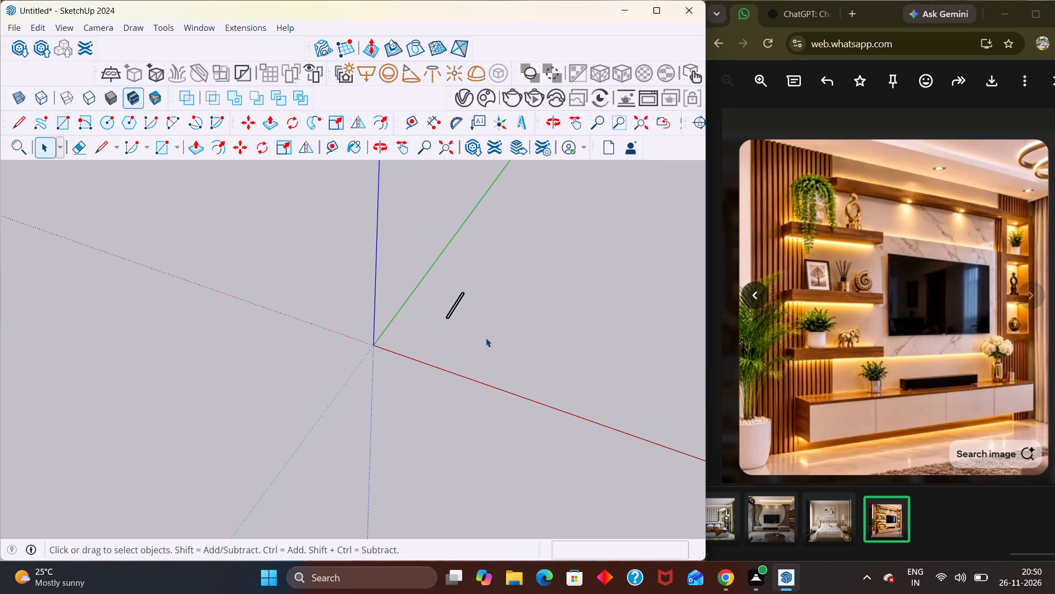
pyautogui.moveTo(486, 338); pyautogui.dragTo(463, 273, button='middle')
pyautogui.scroll(3, 453, 295)
pyautogui.moveTo(500, 349); pyautogui.dragTo(429, 289)
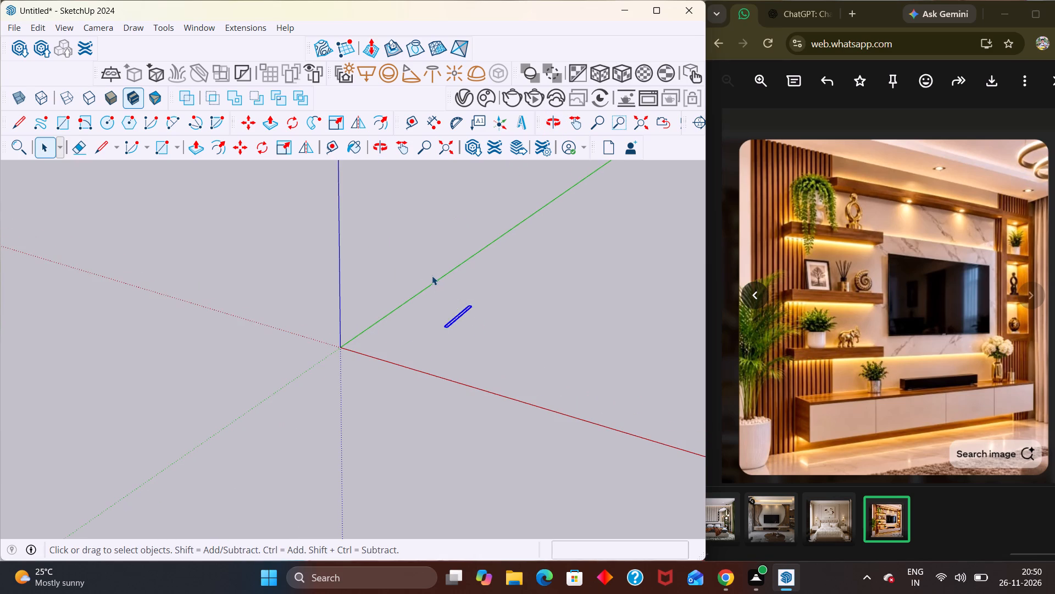
pyautogui.scroll(3, 432, 276)
pyautogui.moveTo(450, 287); pyautogui.dragTo(485, 445, button='middle')
pyautogui.scroll(-1, 464, 357)
pyautogui.scroll(1, 485, 445)
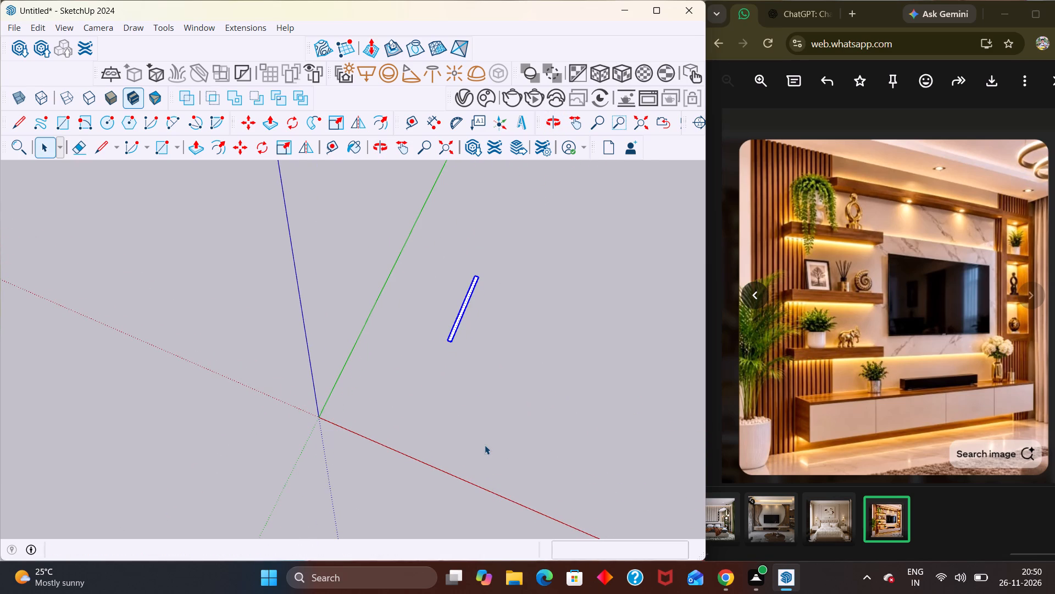
pyautogui.press('m')
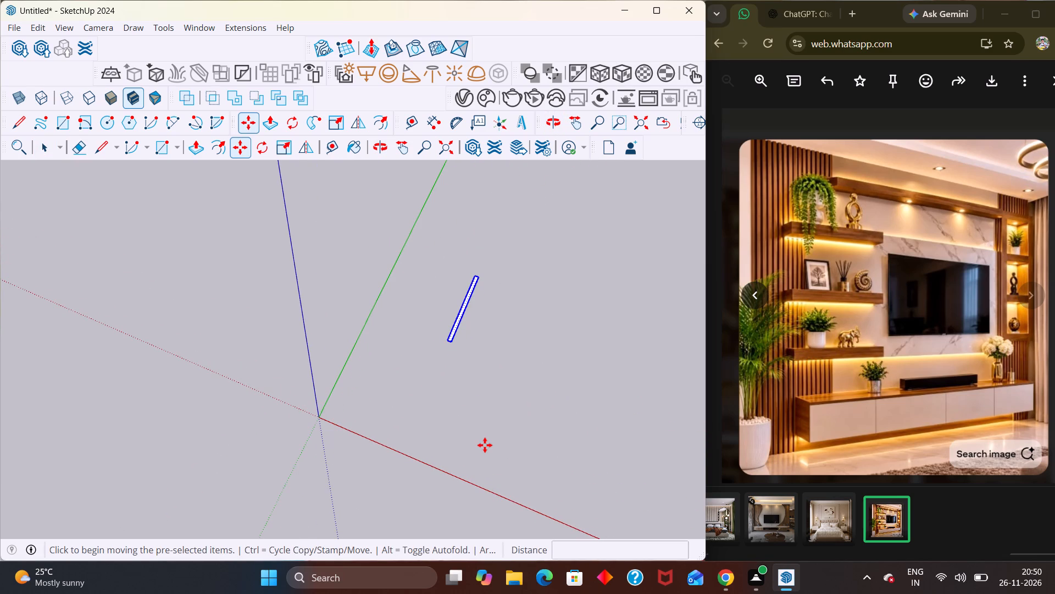
pyautogui.click(478, 278)
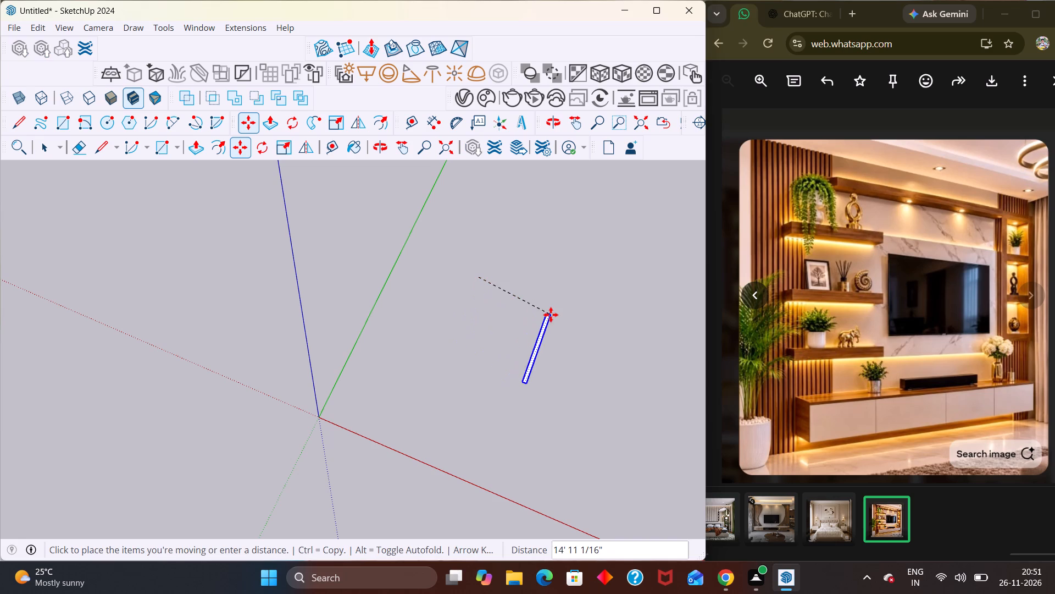
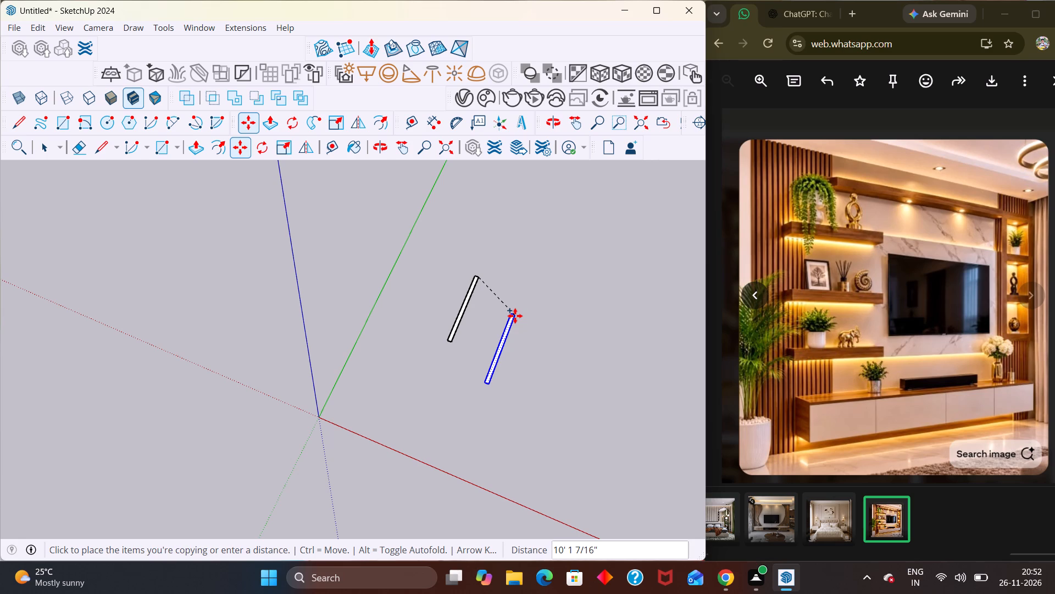
# Place a copy of the thin rectangle about 13' 11" away along the red axis, parallel to the original.
pyautogui.scroll(3, 486, 290)
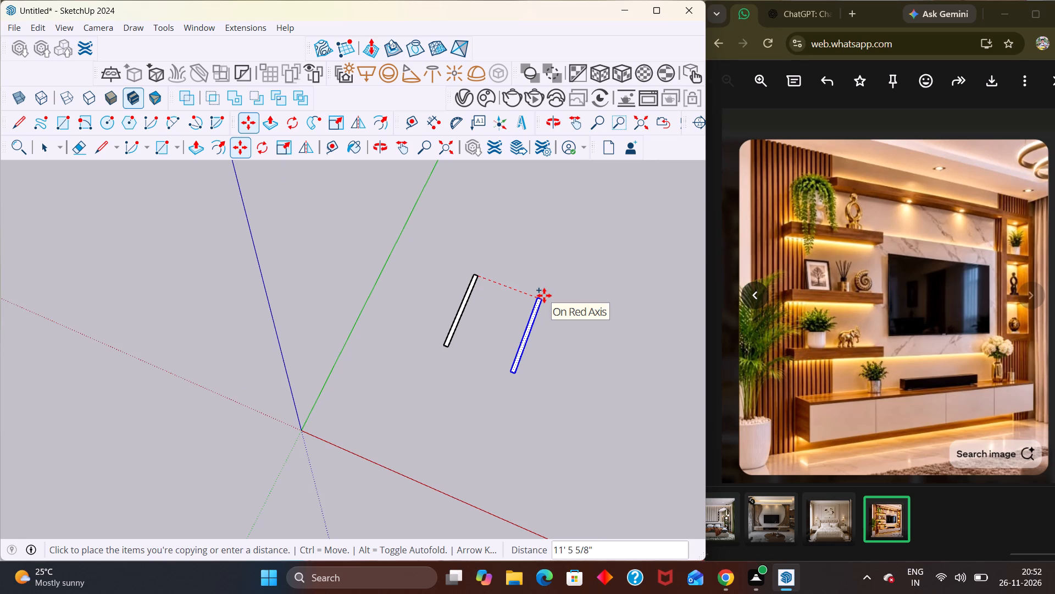
pyautogui.click(558, 301)
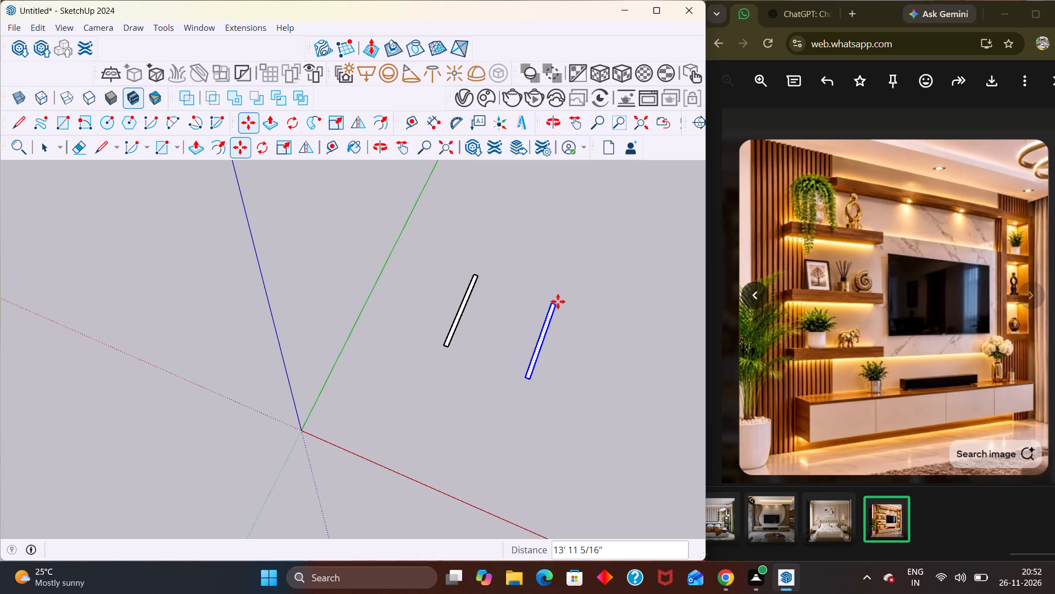
pyautogui.press('space')
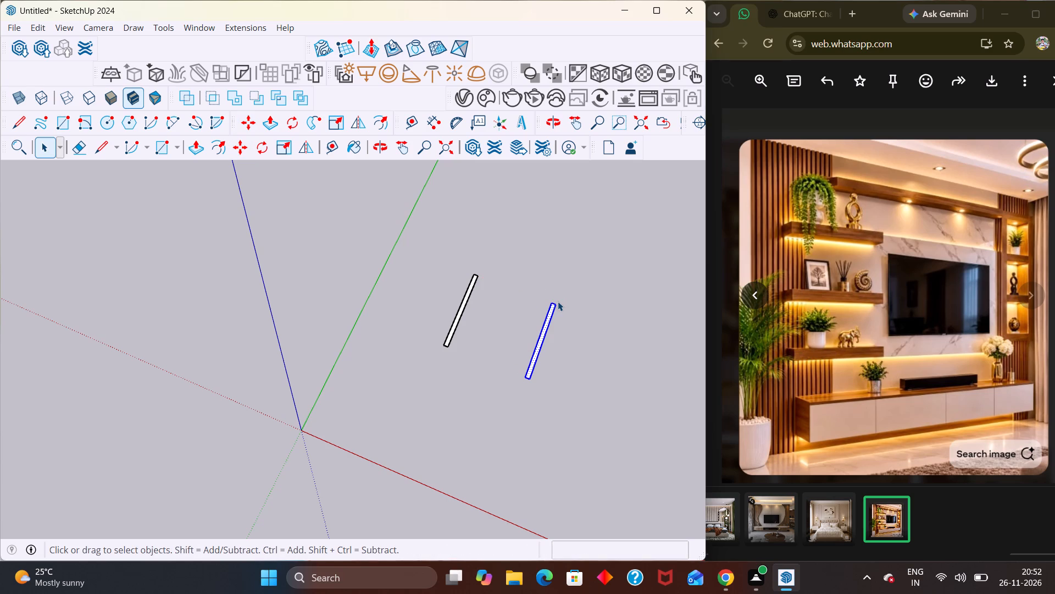
# Copy the thin rectangle again to a spot about 27' 2" away, beyond the far ends of the two parallel rectangles.
pyautogui.press('m')
pyautogui.scroll(4, 558, 301)
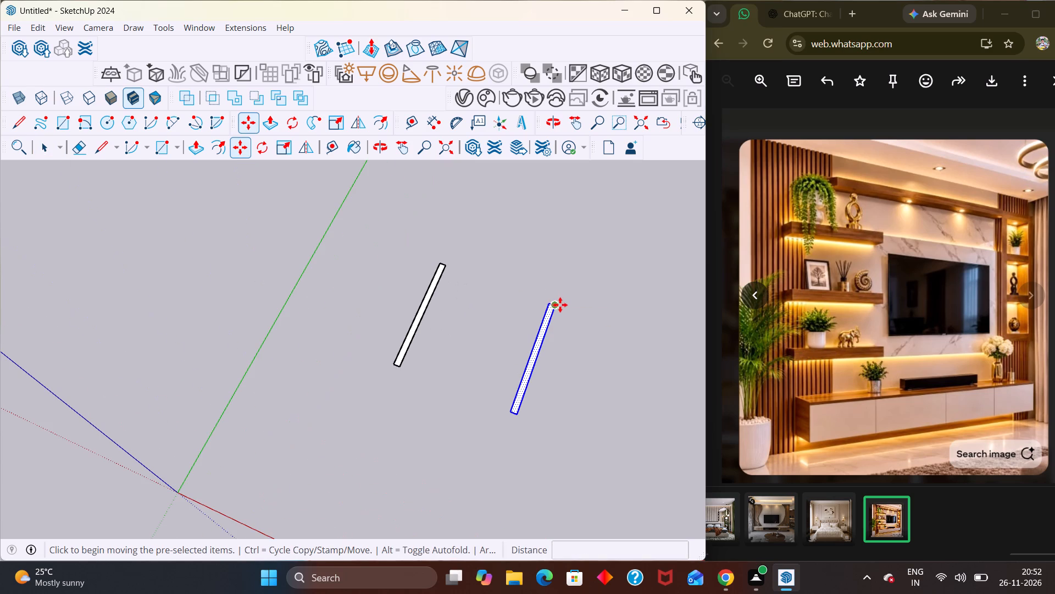
pyautogui.click(558, 306)
pyautogui.moveTo(560, 185); pyautogui.dragTo(545, 235, button='middle')
pyautogui.scroll(-1, 552, 211)
pyautogui.scroll(1, 545, 235)
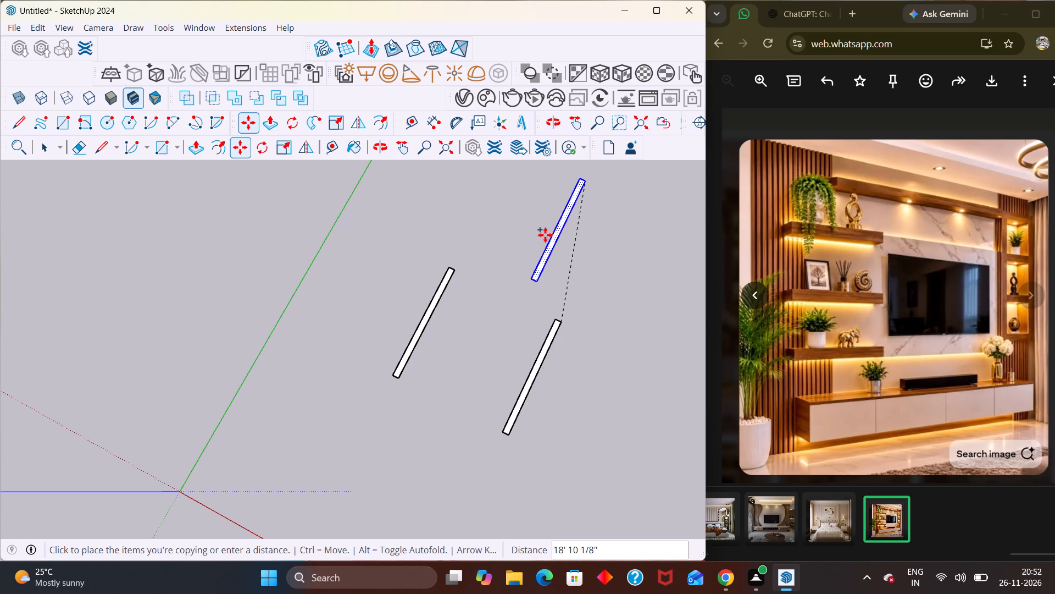
pyautogui.scroll(-3, 527, 238)
pyautogui.scroll(1, 526, 238)
pyautogui.moveTo(534, 241); pyautogui.dragTo(385, 205, button='middle')
pyautogui.scroll(-1, 530, 246)
pyautogui.scroll(1, 393, 221)
pyautogui.moveTo(527, 358); pyautogui.dragTo(510, 266, button='middle')
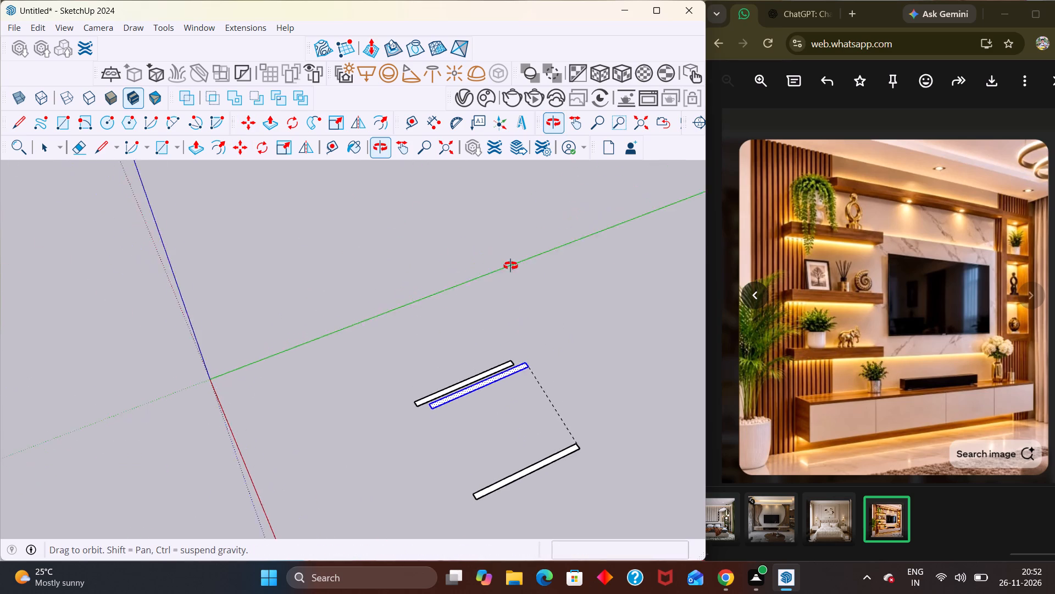
pyautogui.moveTo(510, 266); pyautogui.dragTo(504, 244, button='middle')
pyautogui.scroll(-1, 628, 394)
pyautogui.click(689, 353)
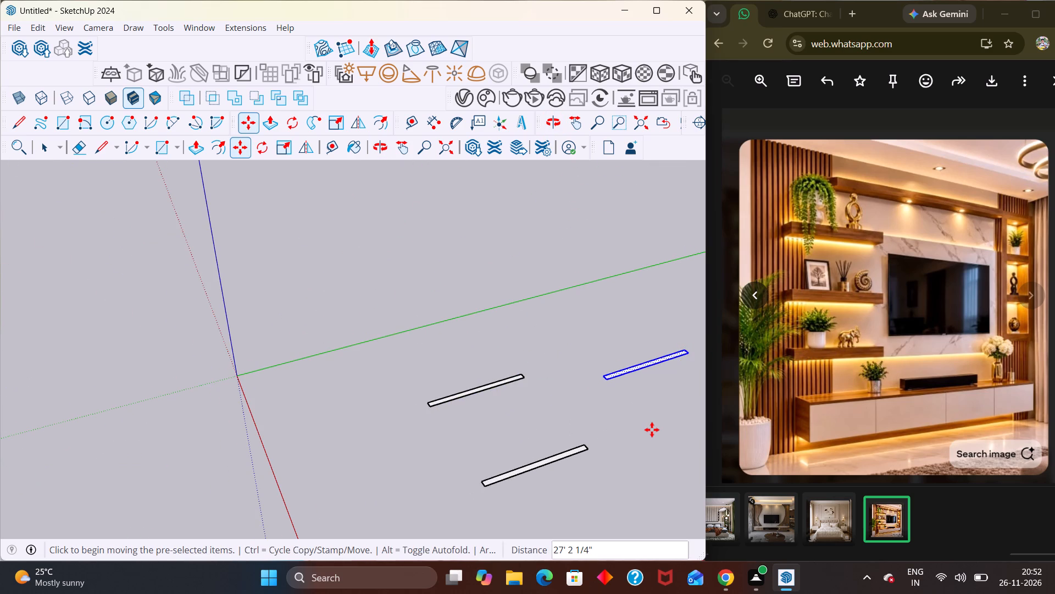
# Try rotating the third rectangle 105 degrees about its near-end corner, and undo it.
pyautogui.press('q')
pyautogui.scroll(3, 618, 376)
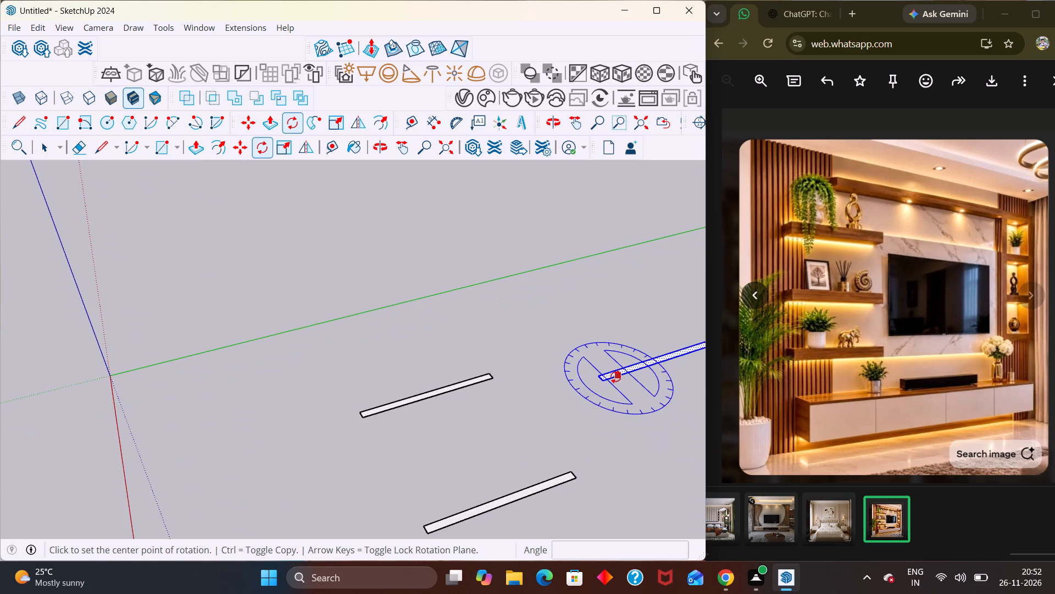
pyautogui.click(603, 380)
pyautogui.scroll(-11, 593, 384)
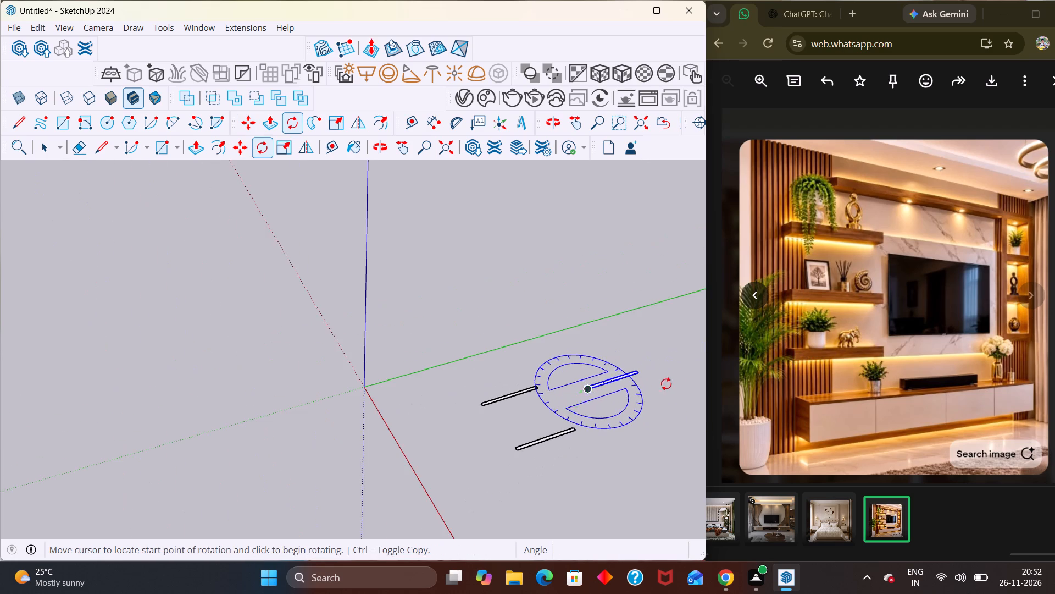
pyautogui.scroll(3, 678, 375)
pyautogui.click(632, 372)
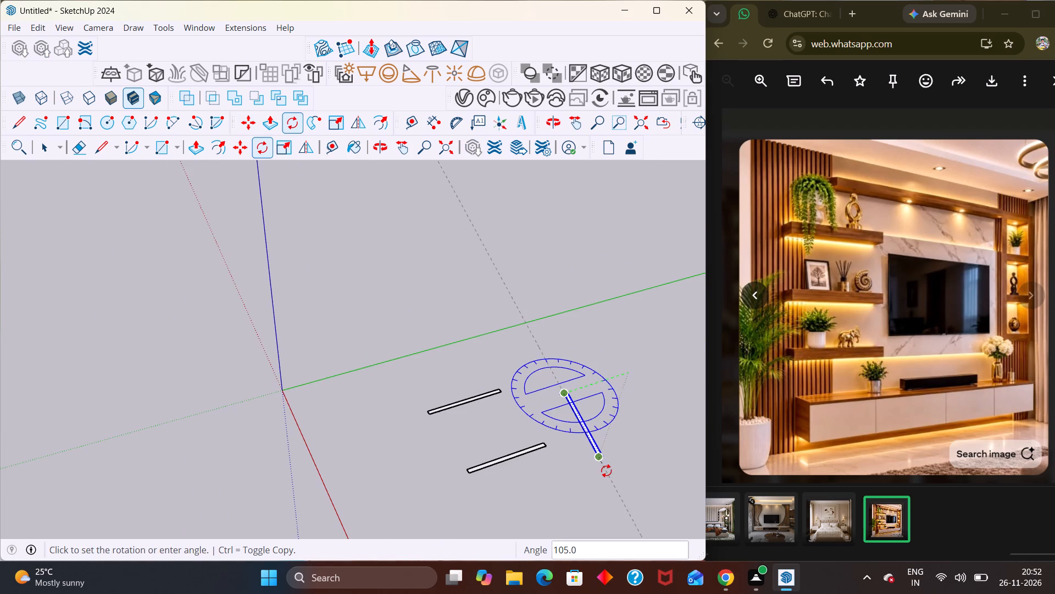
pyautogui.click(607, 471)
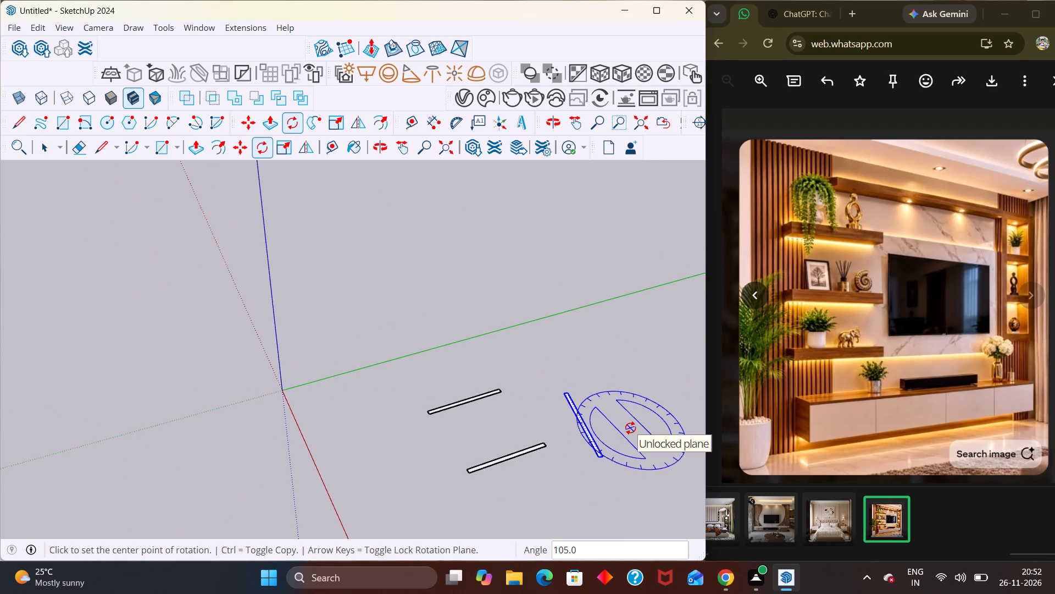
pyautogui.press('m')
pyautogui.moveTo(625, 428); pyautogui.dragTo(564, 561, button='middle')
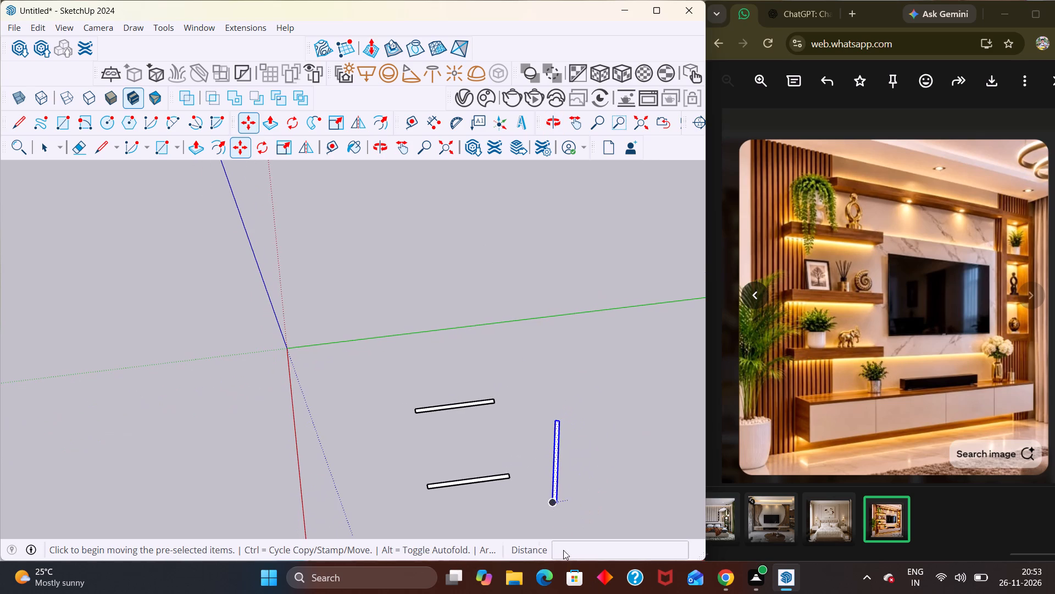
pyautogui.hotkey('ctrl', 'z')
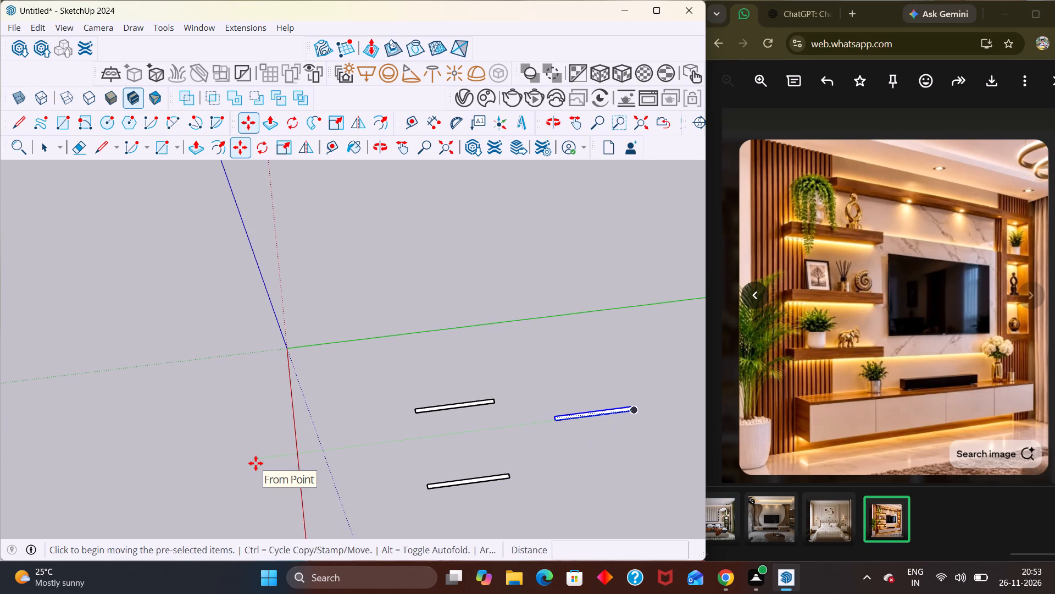
# Rotate the third rectangle 90 degrees about its near-end corner so it lies perpendicular to the other two.
pyautogui.press('q')
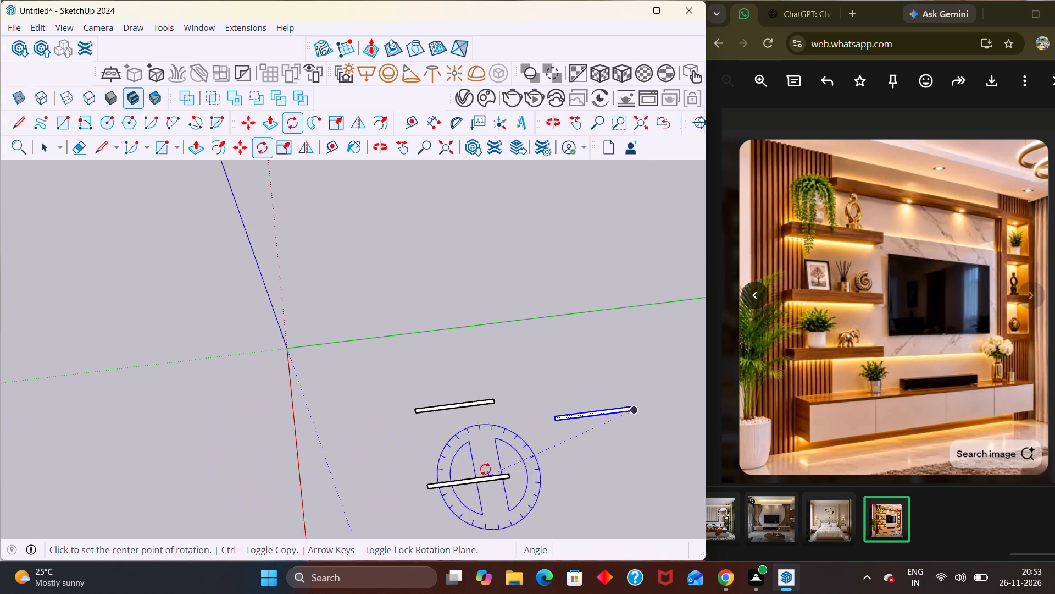
pyautogui.scroll(3, 507, 449)
pyautogui.click(573, 406)
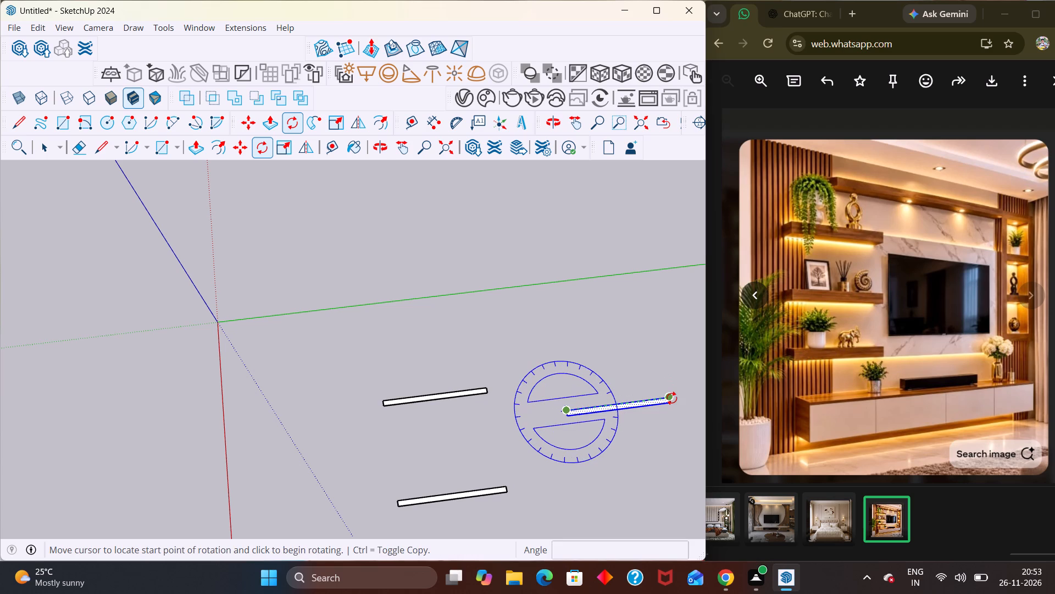
pyautogui.click(671, 398)
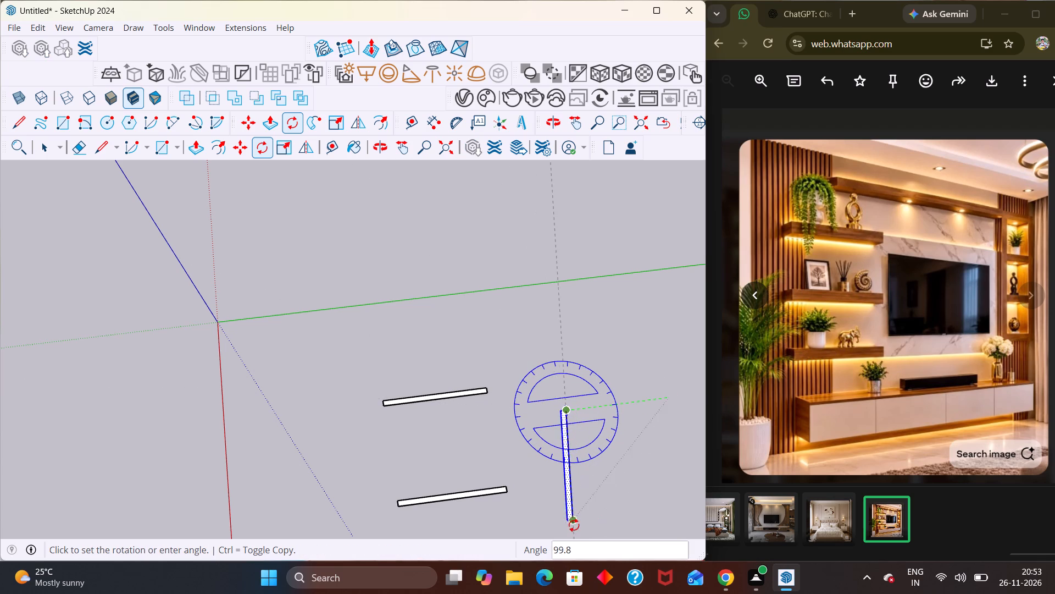
pyautogui.scroll(-10, 608, 518)
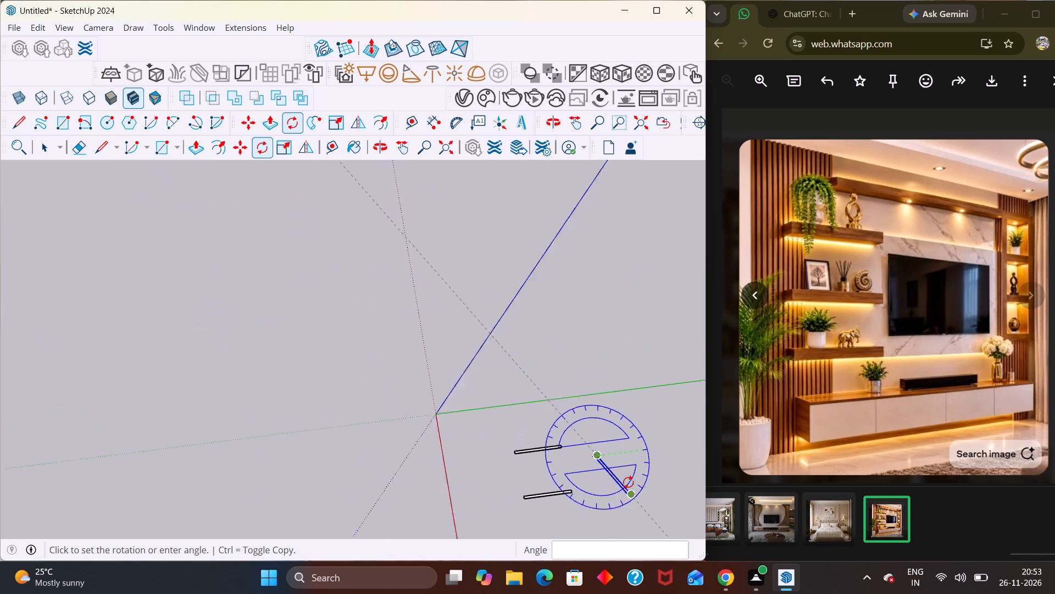
pyautogui.scroll(-1, 628, 482)
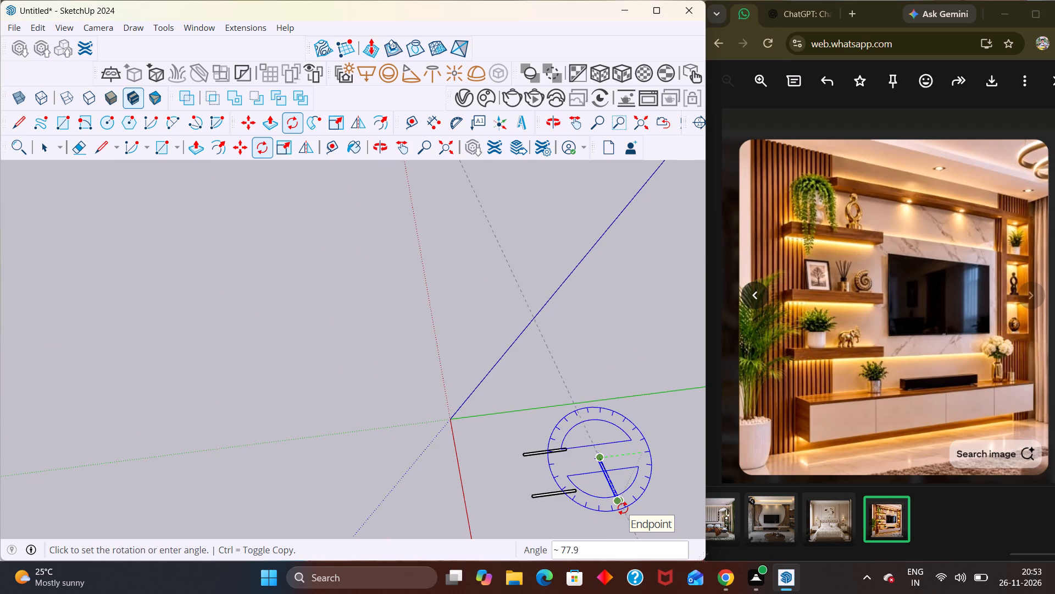
pyautogui.scroll(-3, 620, 508)
pyautogui.scroll(1, 615, 502)
pyautogui.scroll(-7, 605, 488)
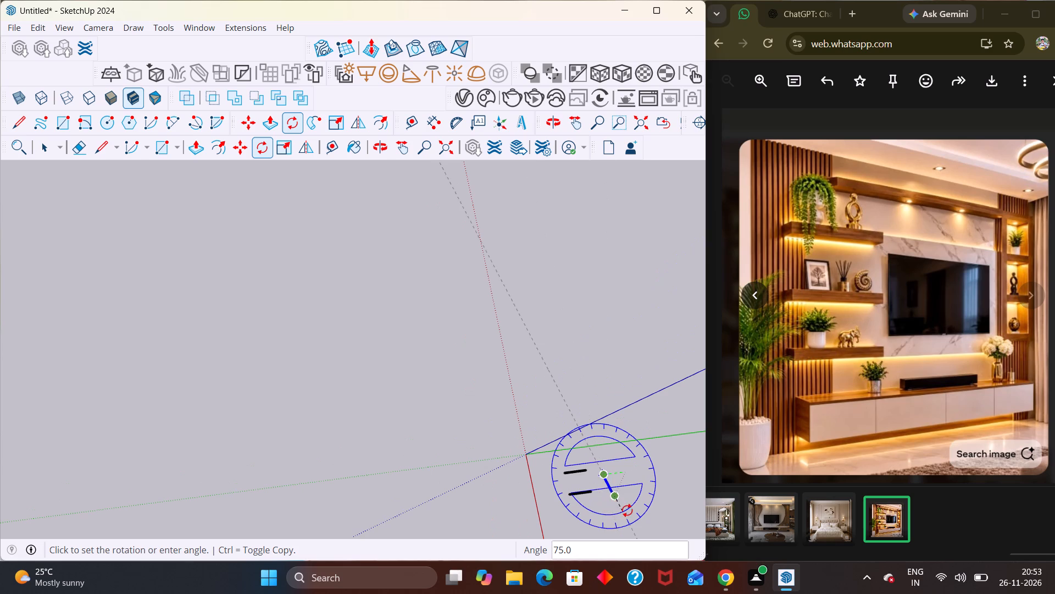
pyautogui.scroll(5, 615, 519)
pyautogui.click(615, 519)
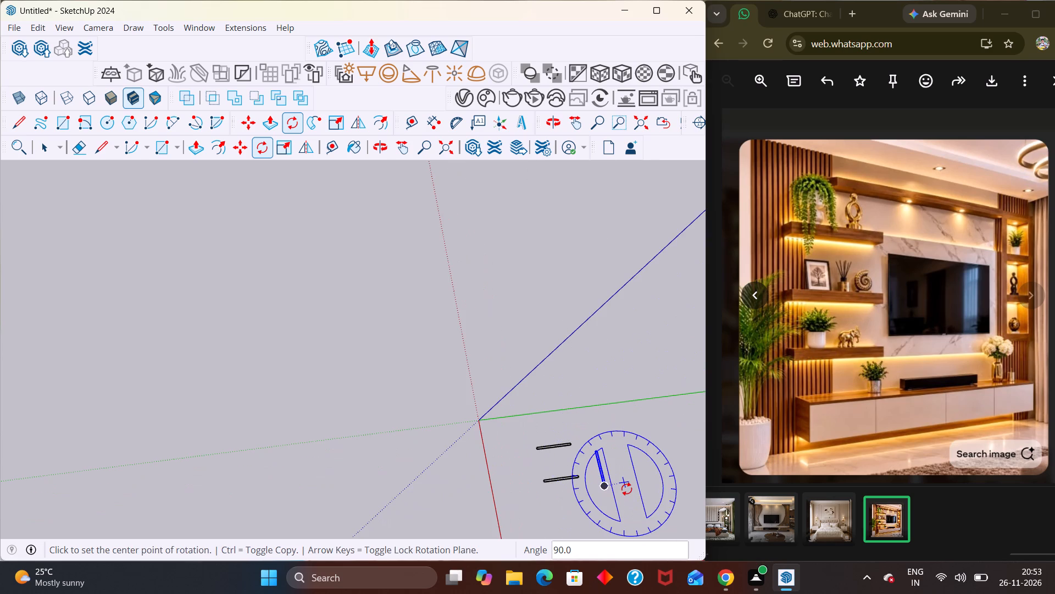
# Move the rotated rectangle by its end corner onto the second rectangle's far-end outer corner, forming a U-shaped footprint.
pyautogui.press('m')
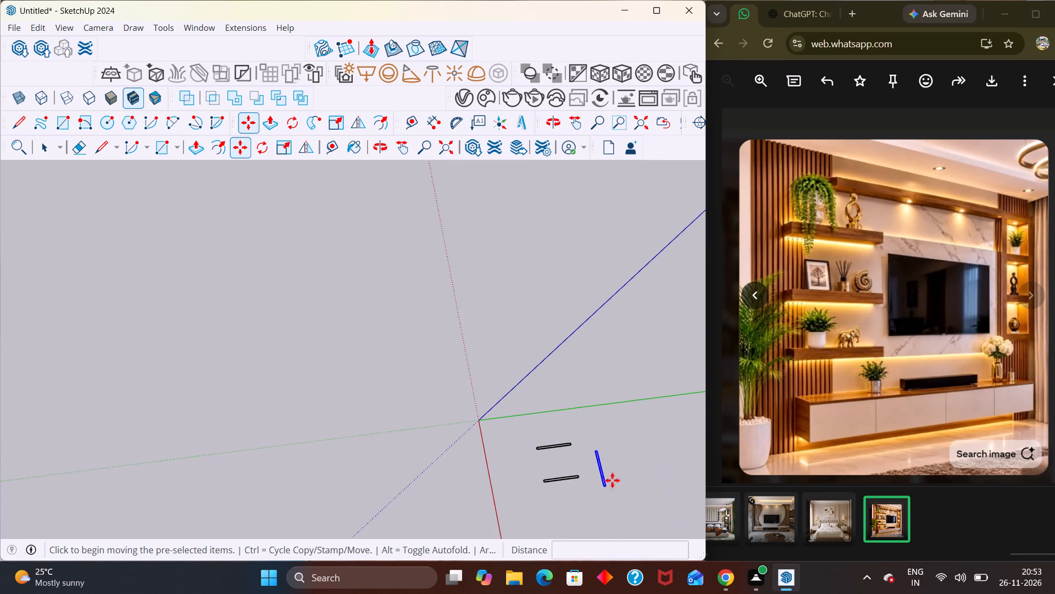
pyautogui.scroll(13, 599, 477)
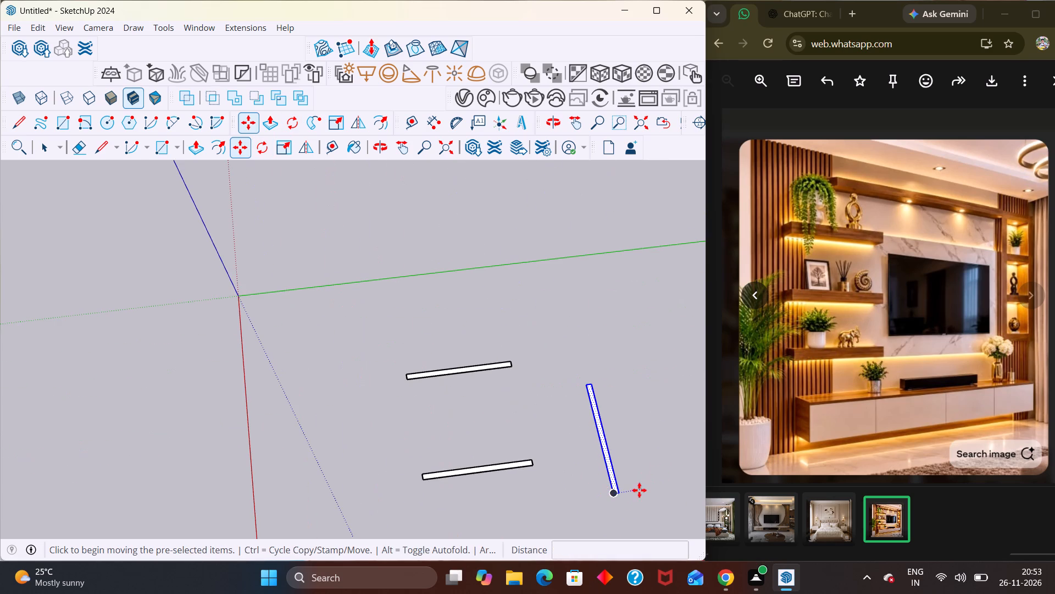
pyautogui.click(613, 492)
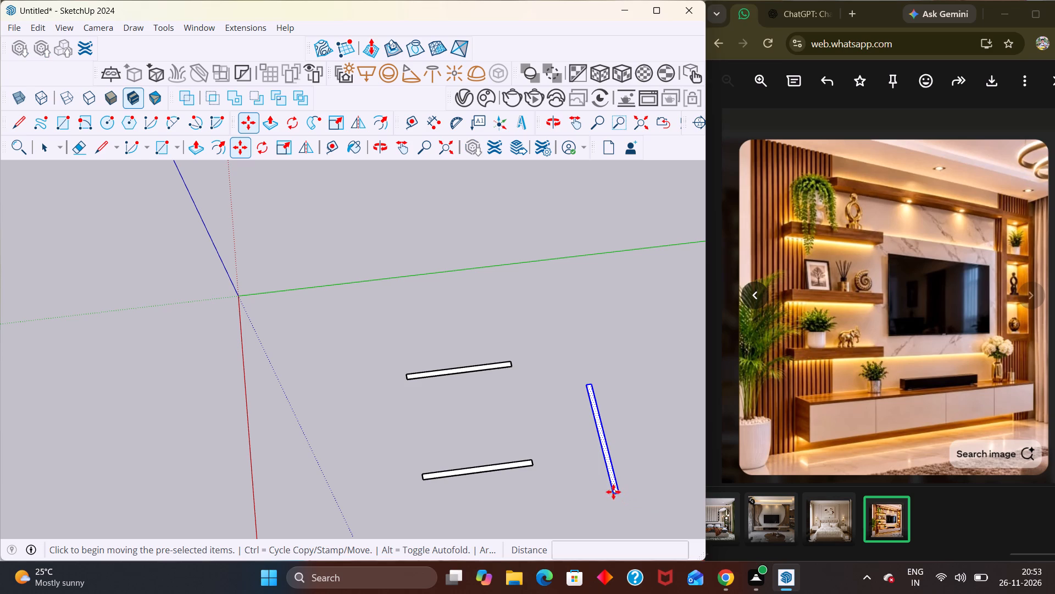
pyautogui.scroll(2, 525, 467)
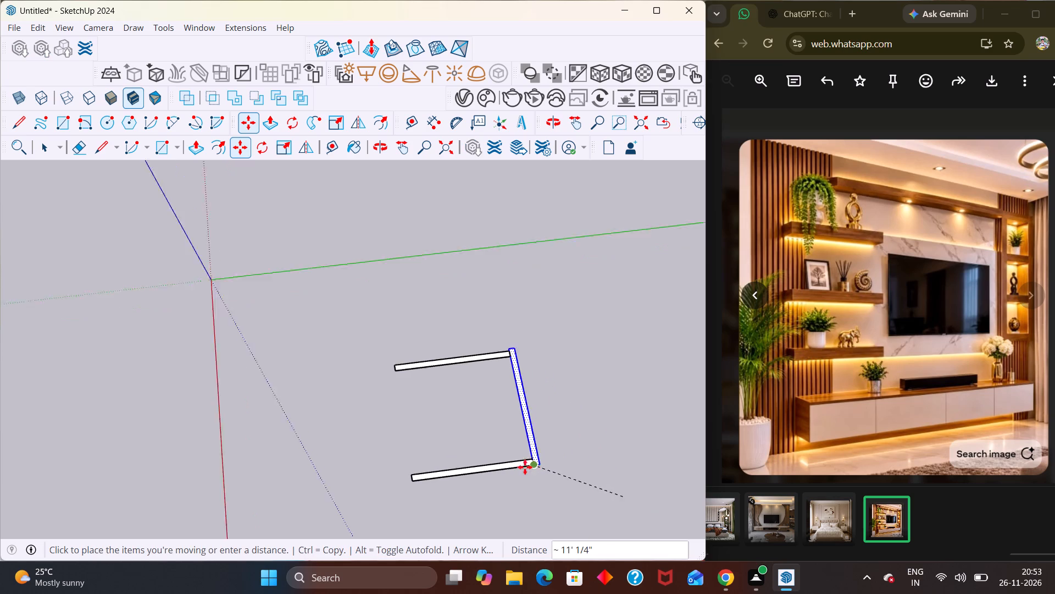
pyautogui.scroll(2, 525, 467)
pyautogui.scroll(-1, 520, 464)
pyautogui.scroll(6, 520, 464)
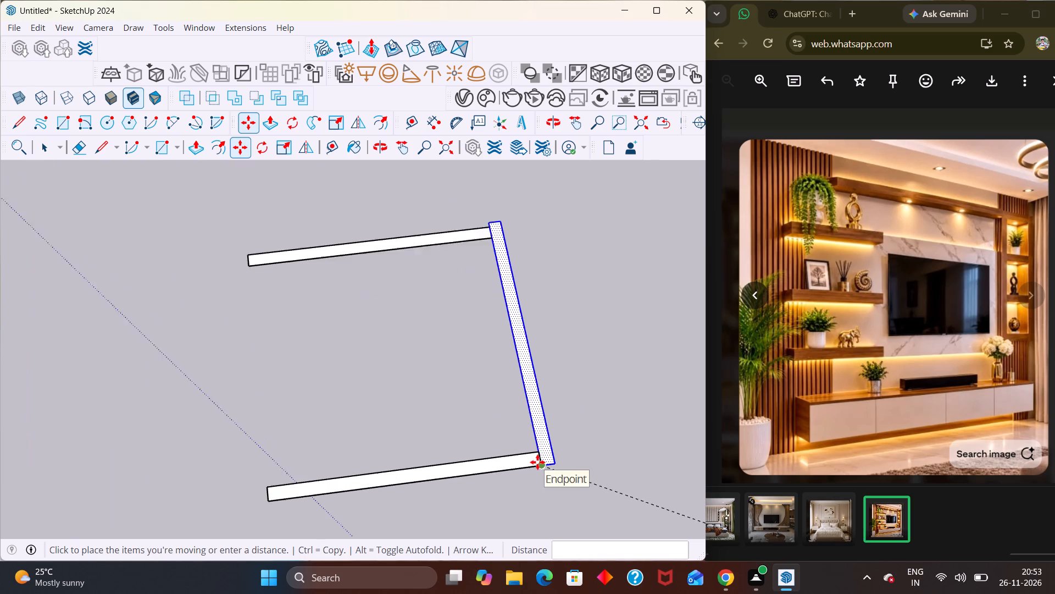
pyautogui.scroll(1, 537, 462)
pyautogui.click(537, 462)
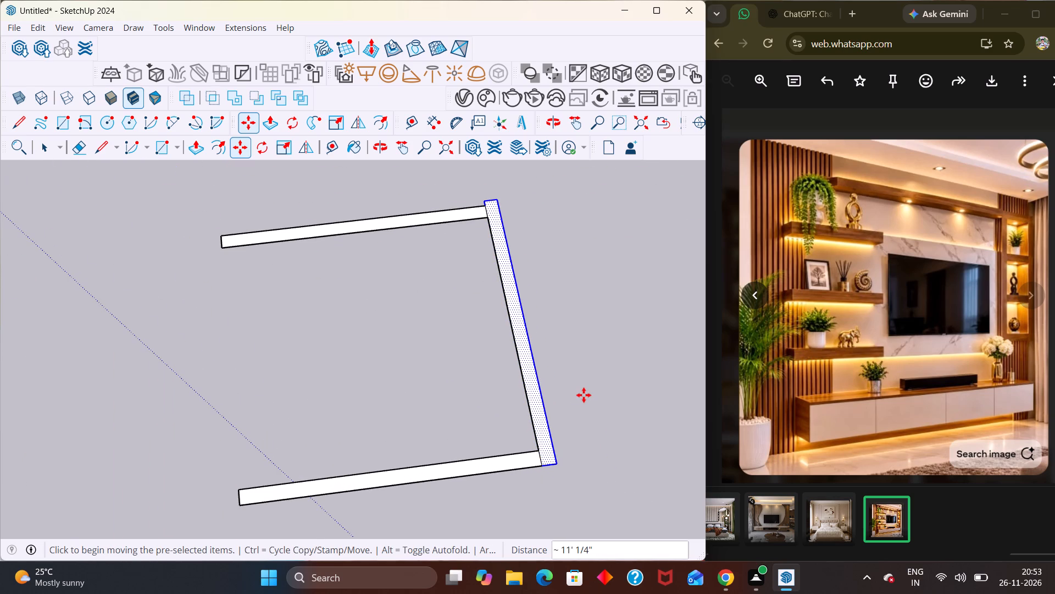
# Draw a 9" line across the cross wall's overhanging end, continuing the outer edge of the original rectangle.
pyautogui.press('e')
pyautogui.scroll(3, 297, 133)
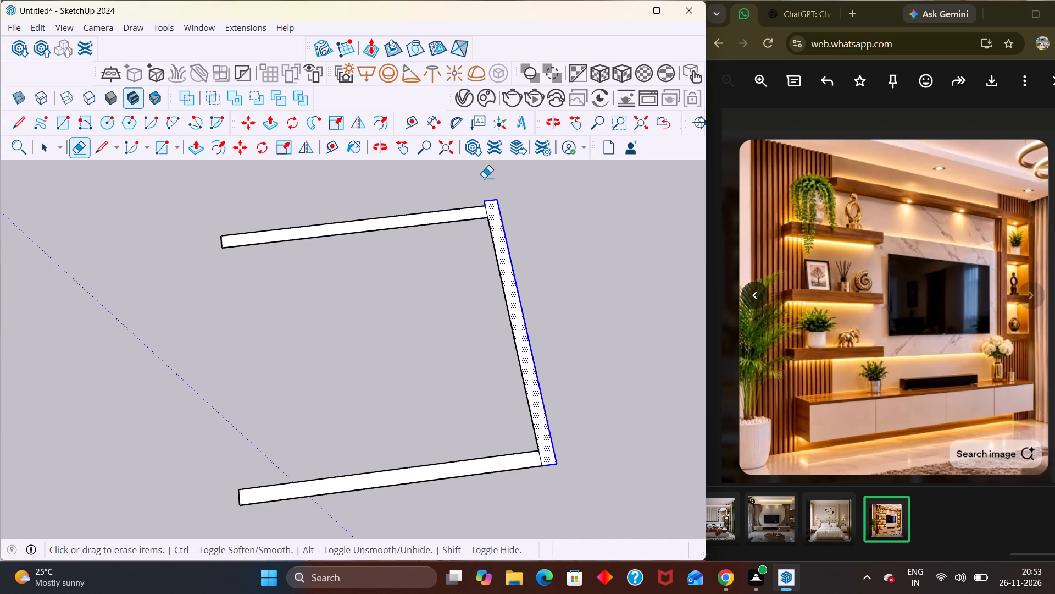
pyautogui.scroll(2, 485, 178)
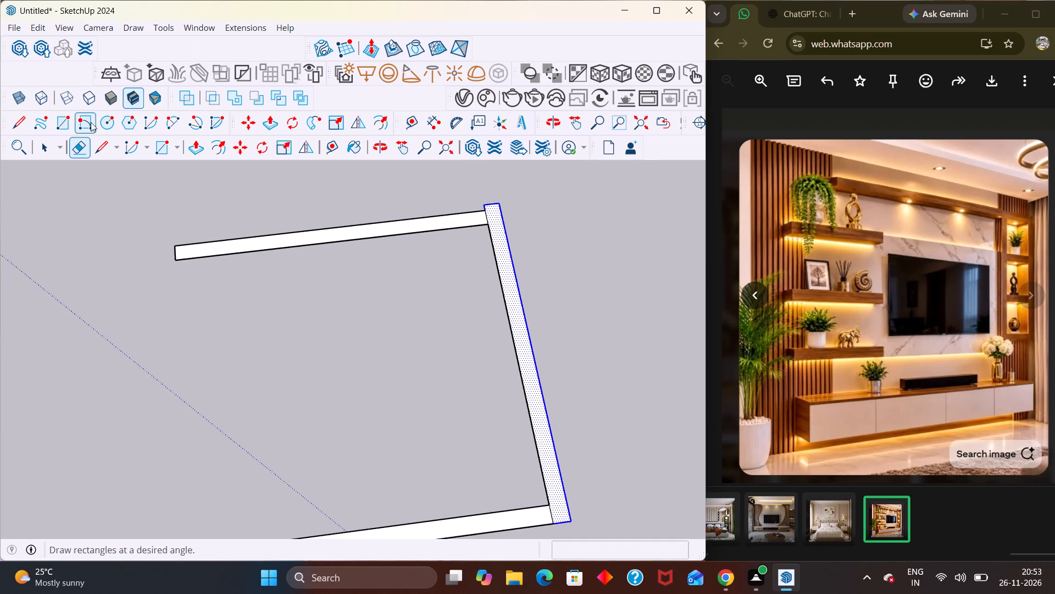
pyautogui.click(19, 124)
pyautogui.scroll(3, 434, 159)
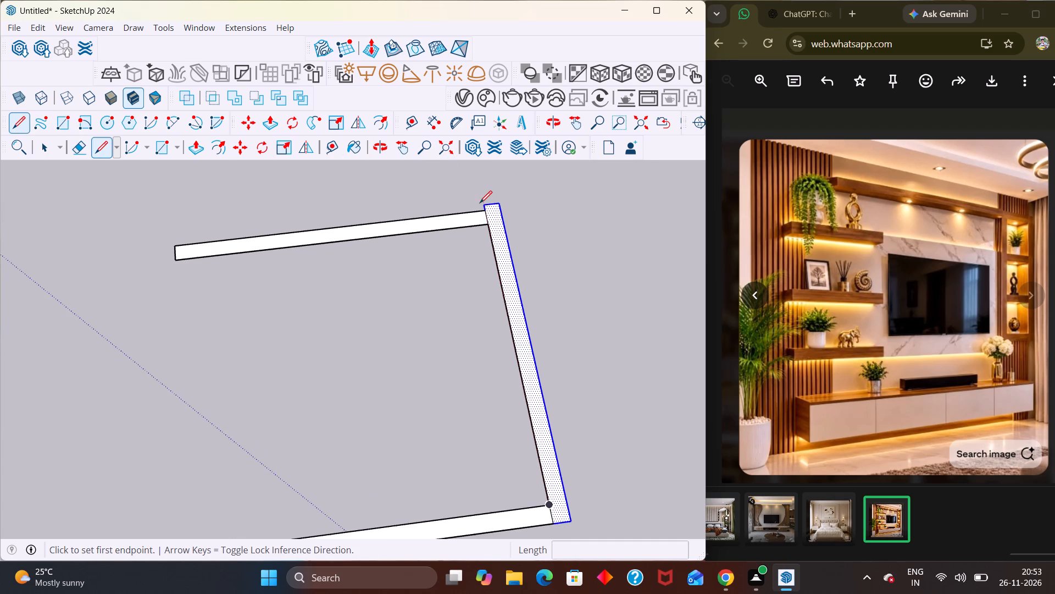
pyautogui.click(485, 213)
pyautogui.scroll(8, 497, 189)
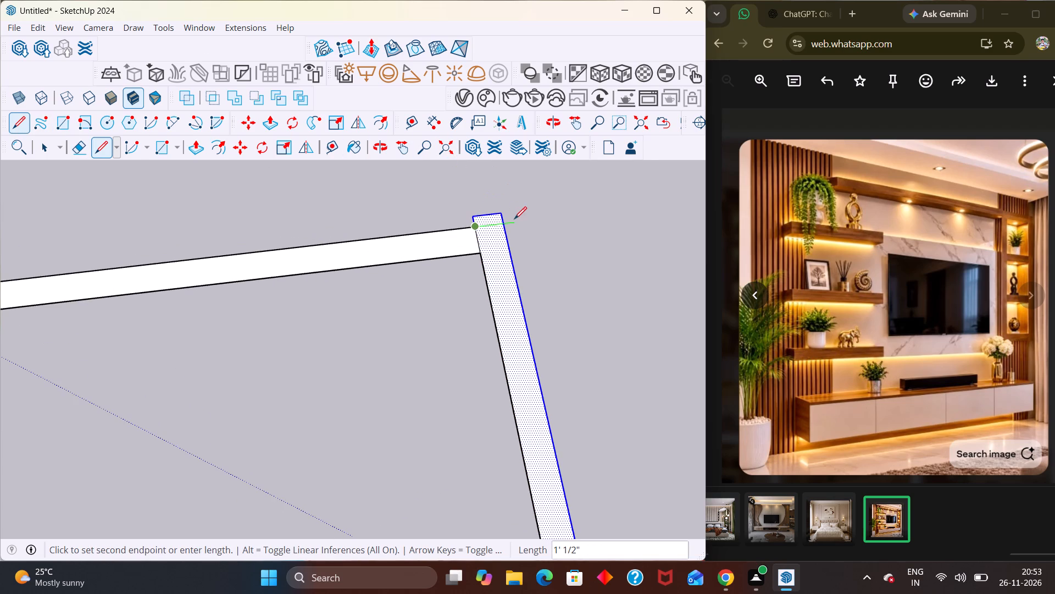
pyautogui.click(502, 226)
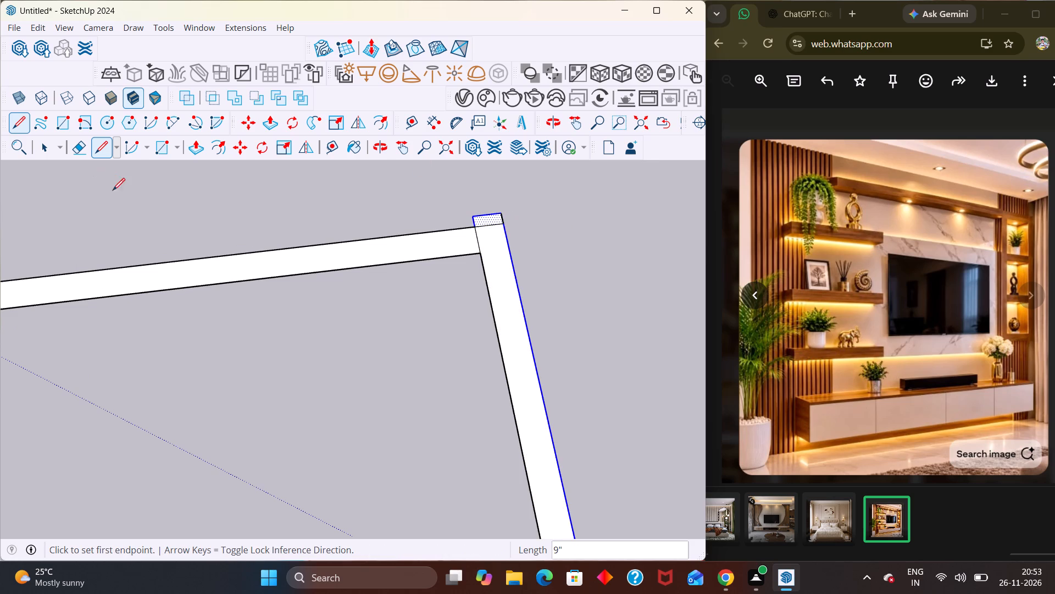
# Erase the overhanging edges of the cross wall beyond the new 9" line.
pyautogui.press('e')
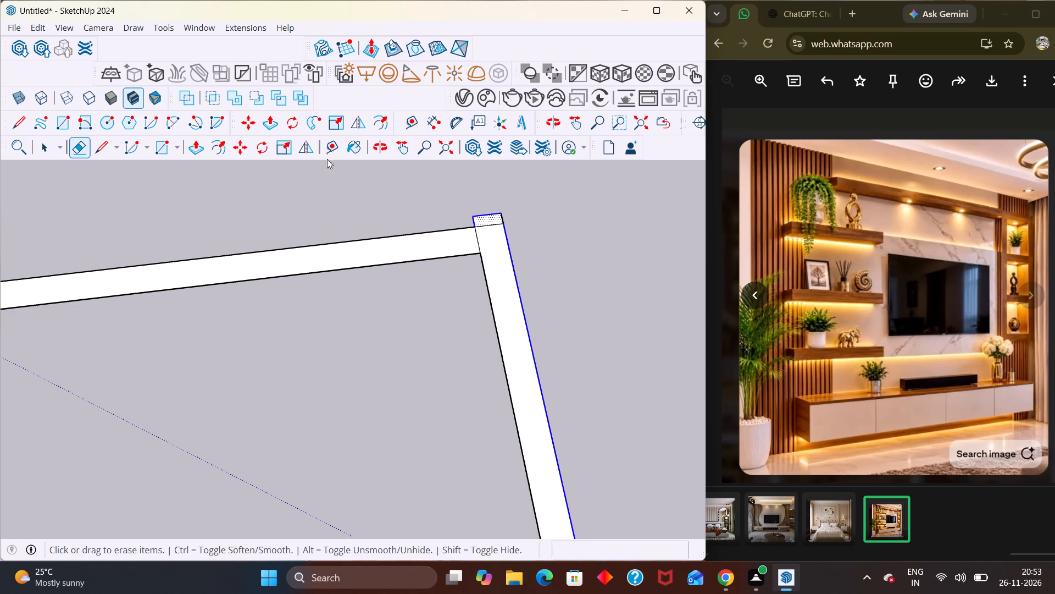
pyautogui.scroll(1, 431, 200)
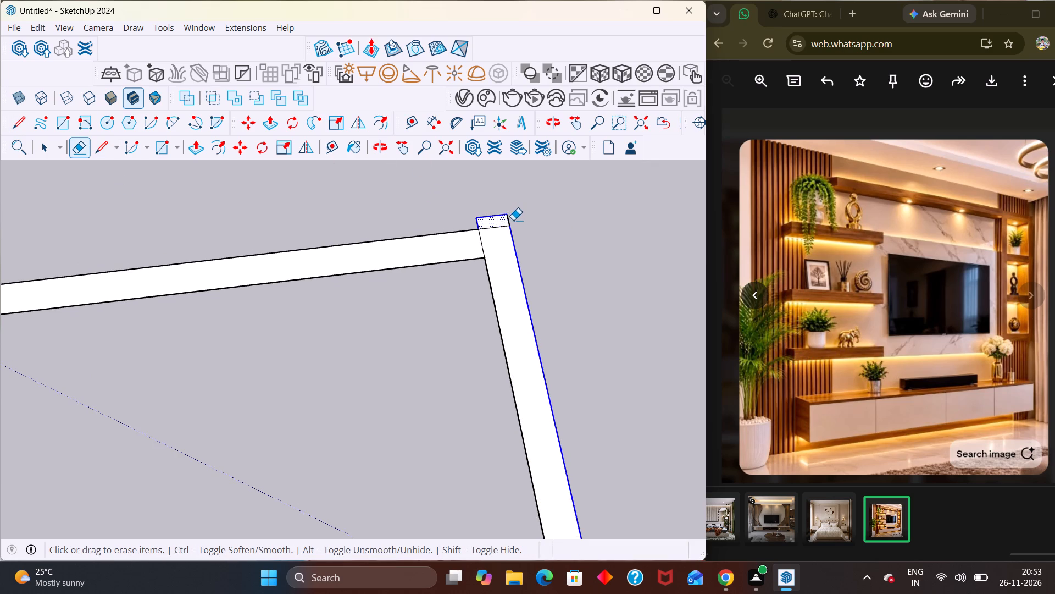
pyautogui.moveTo(517, 218); pyautogui.dragTo(458, 223)
pyautogui.click(489, 217)
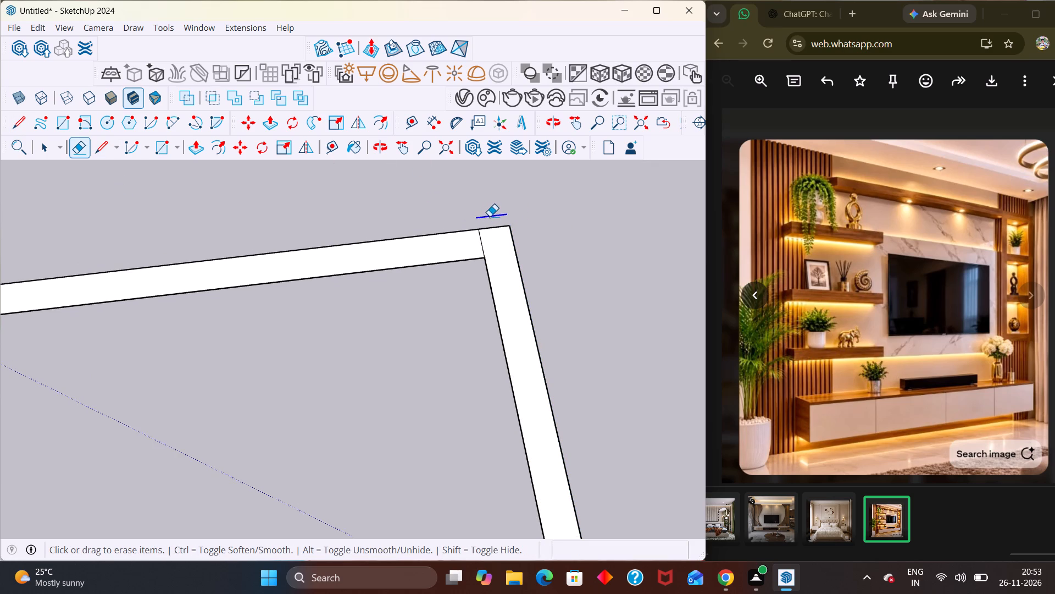
pyautogui.rightClick(477, 206)
pyautogui.click(442, 201)
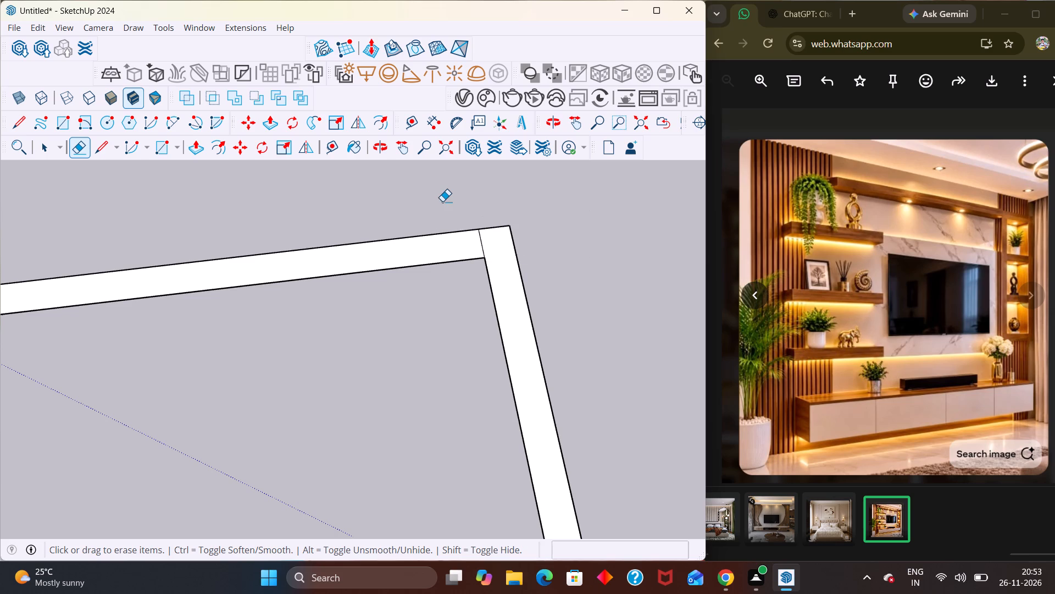
# Erase the seam line at one corner where the cross wall meets the side wall of the U-shaped footprint.
pyautogui.scroll(-9, 442, 201)
pyautogui.press('Escape')
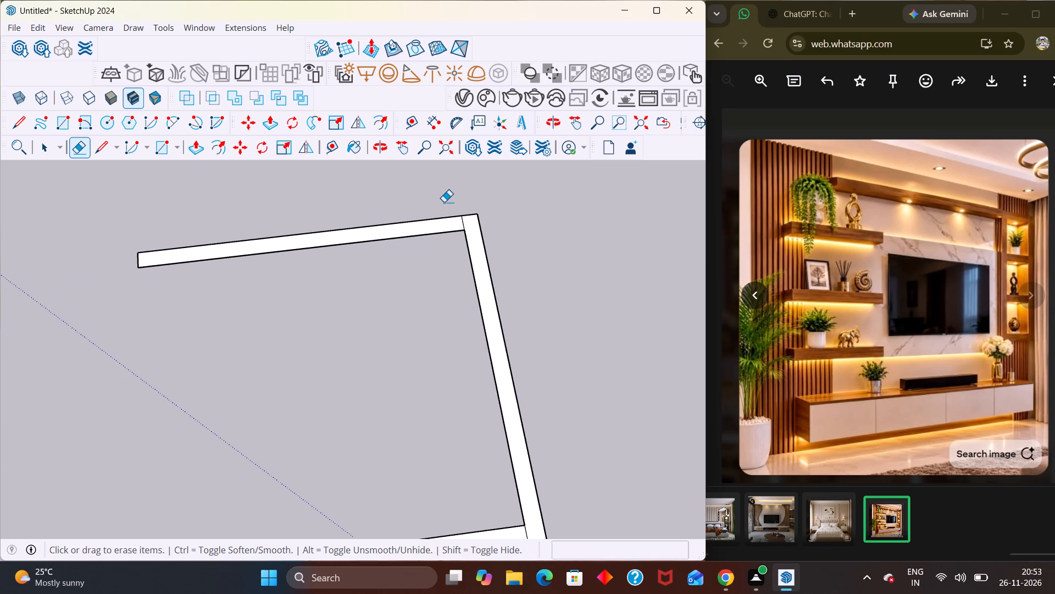
pyautogui.press('space')
pyautogui.scroll(-8, 453, 207)
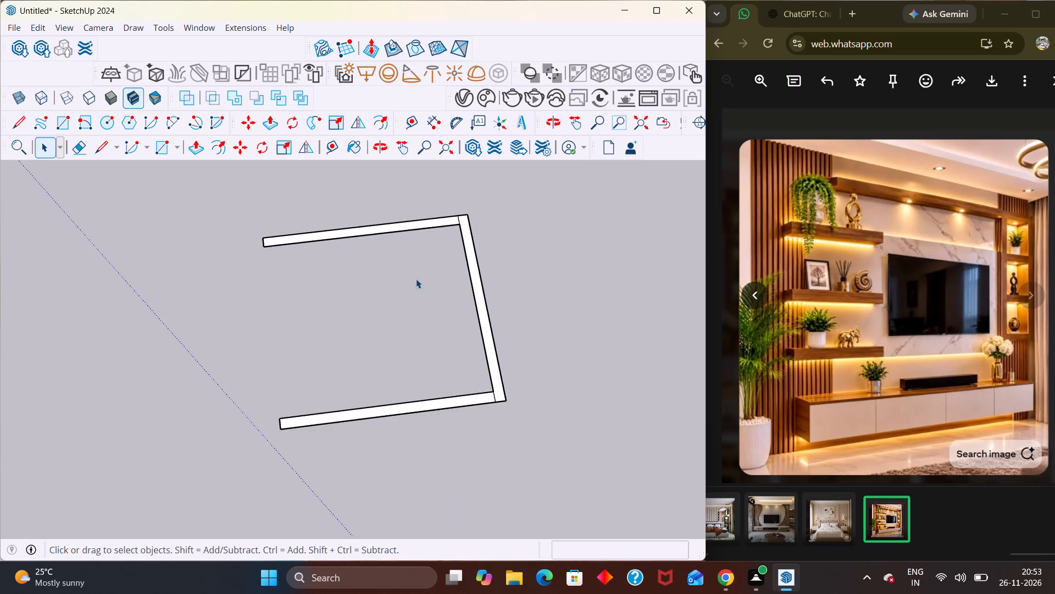
pyautogui.scroll(-6, 416, 279)
pyautogui.moveTo(427, 374); pyautogui.dragTo(614, 218, button='middle')
pyautogui.moveTo(241, 413); pyautogui.dragTo(459, 194, button='middle')
pyautogui.scroll(3, 462, 220)
pyautogui.moveTo(416, 305); pyautogui.dragTo(415, 305, button='middle')
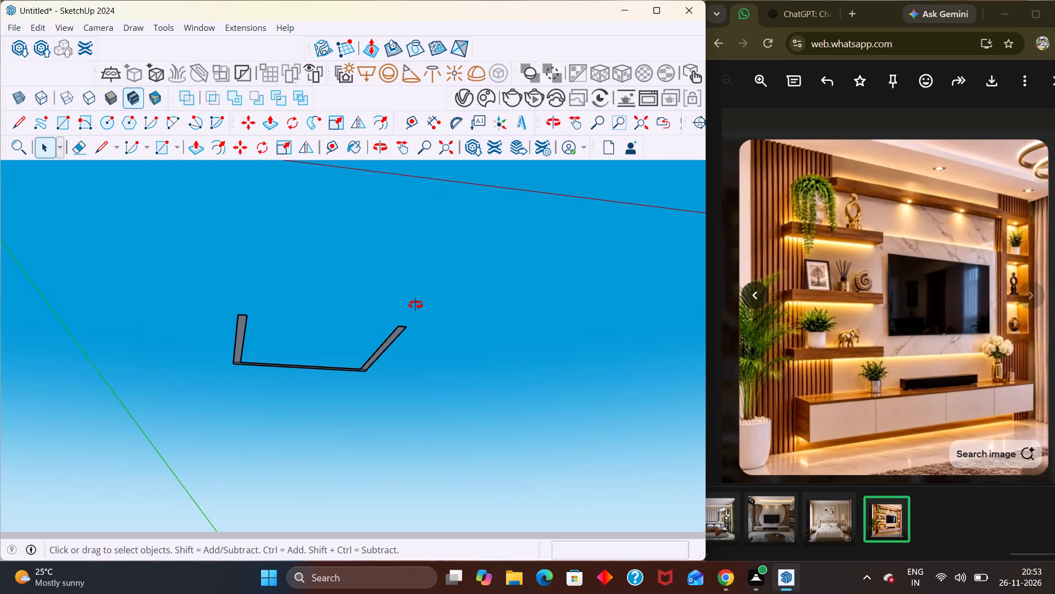
pyautogui.moveTo(415, 305); pyautogui.dragTo(373, 479, button='middle')
pyautogui.scroll(4, 323, 311)
pyautogui.moveTo(383, 315); pyautogui.dragTo(356, 490, button='middle')
pyautogui.scroll(1, 348, 490)
pyautogui.scroll(1, 402, 239)
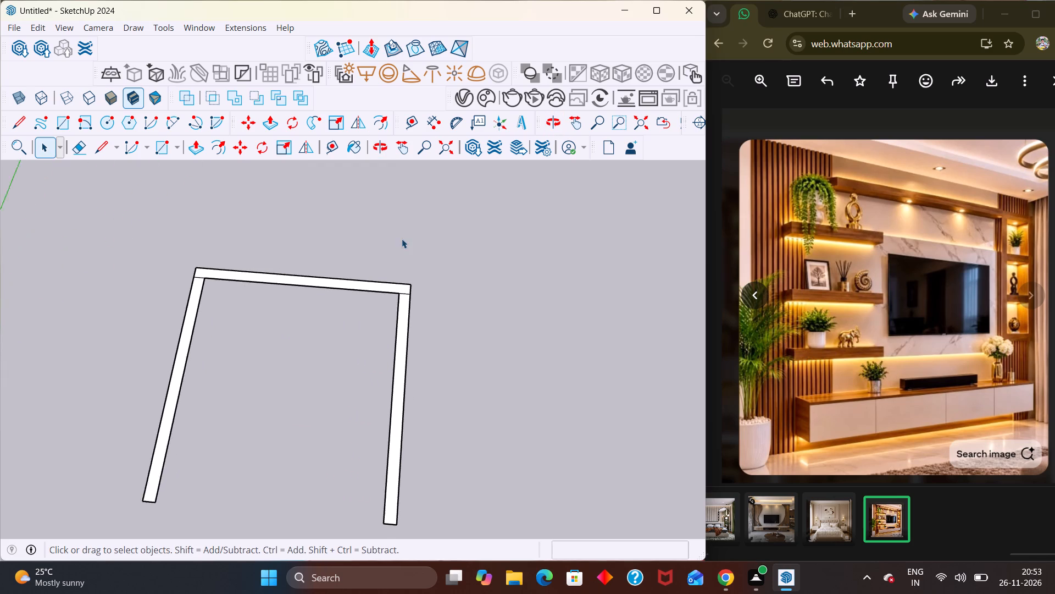
pyautogui.scroll(2, 402, 239)
pyautogui.press('e')
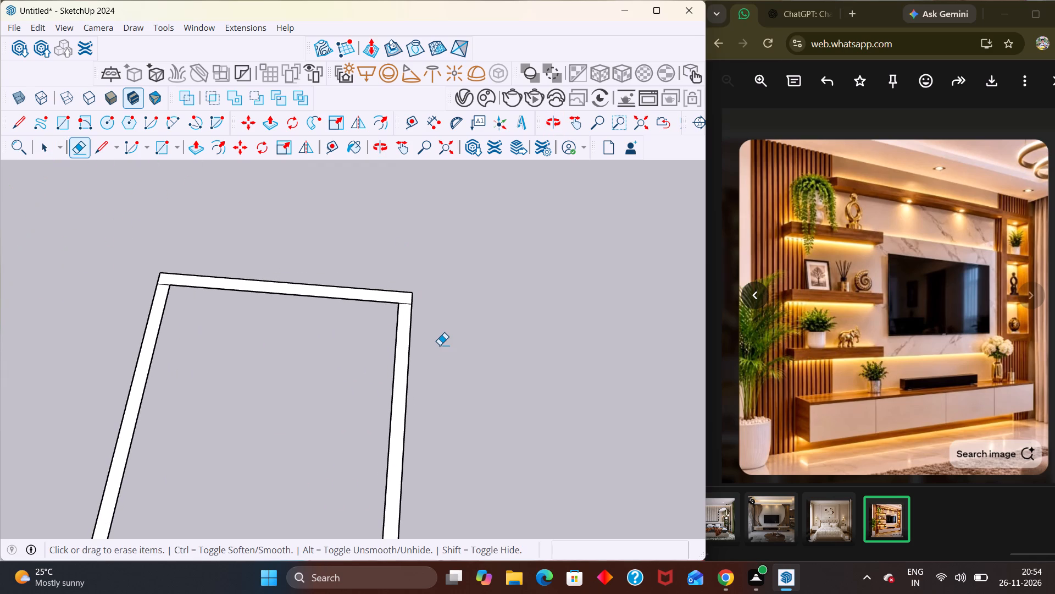
pyautogui.scroll(5, 426, 310)
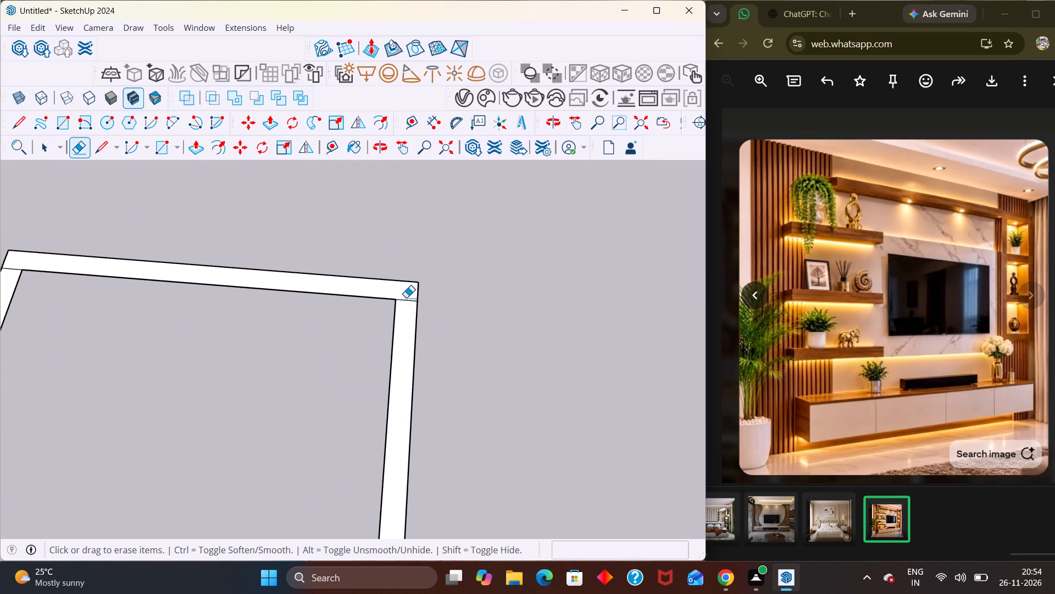
pyautogui.click(406, 298)
pyautogui.click(406, 298)
pyautogui.scroll(2, 406, 298)
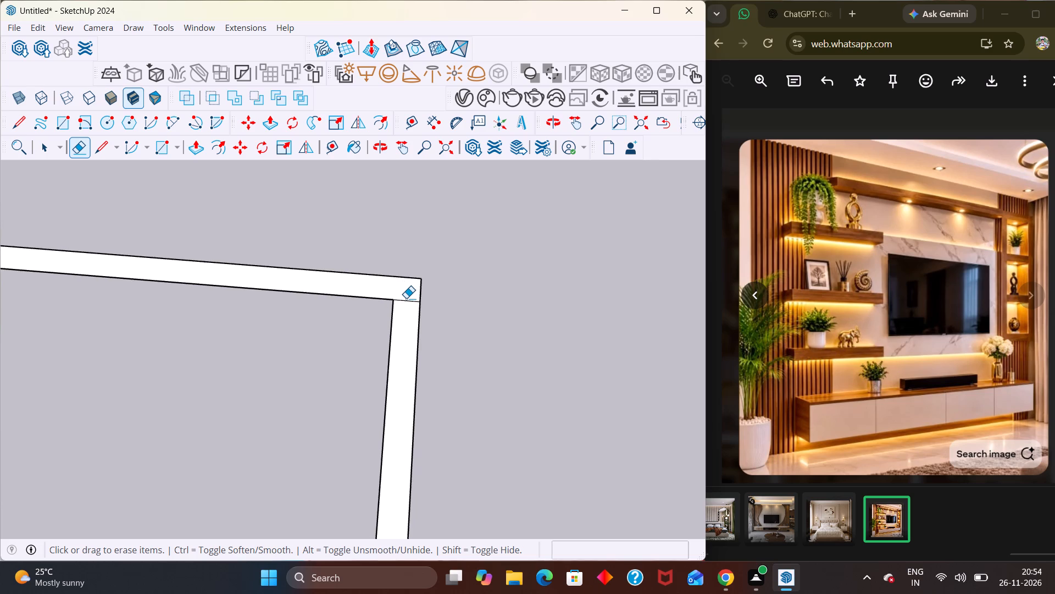
pyautogui.click(406, 300)
# Erase the remaining seam line at the cross wall's other corner, merging the footprint into a single face.
pyautogui.scroll(-7, 406, 300)
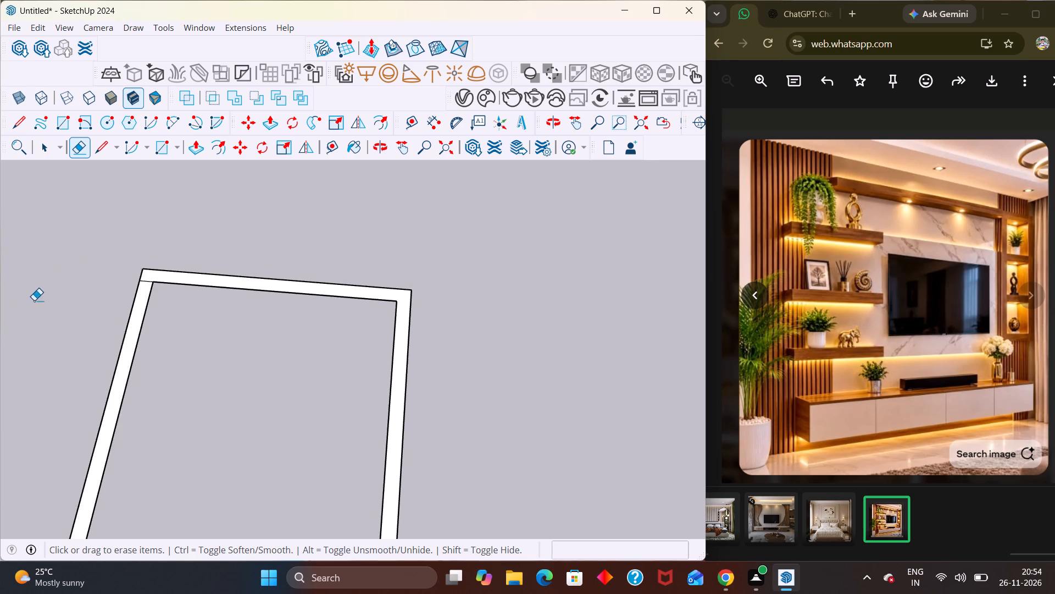
pyautogui.scroll(10, 48, 294)
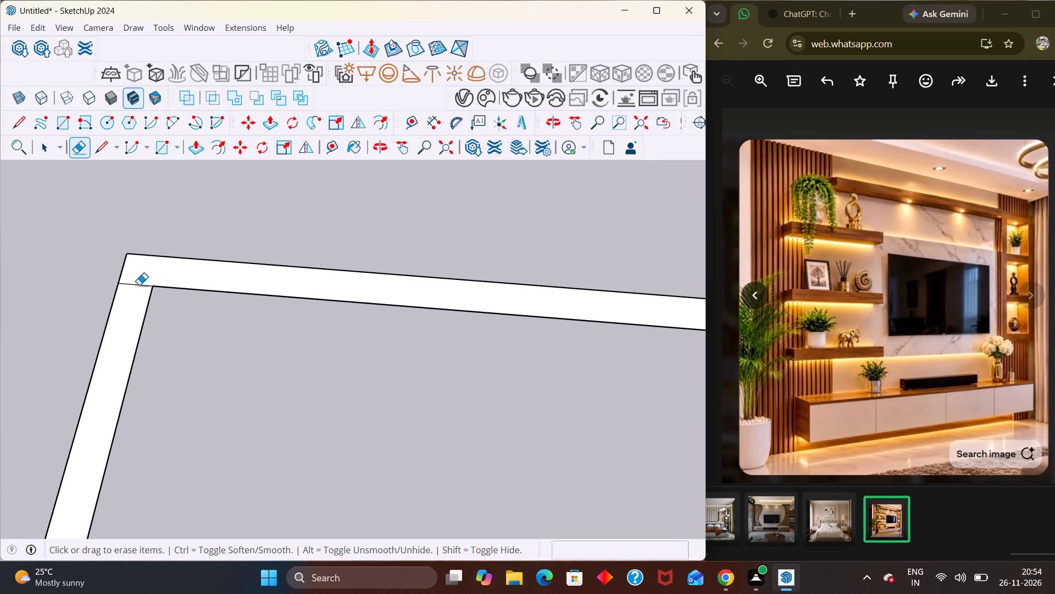
pyautogui.click(139, 283)
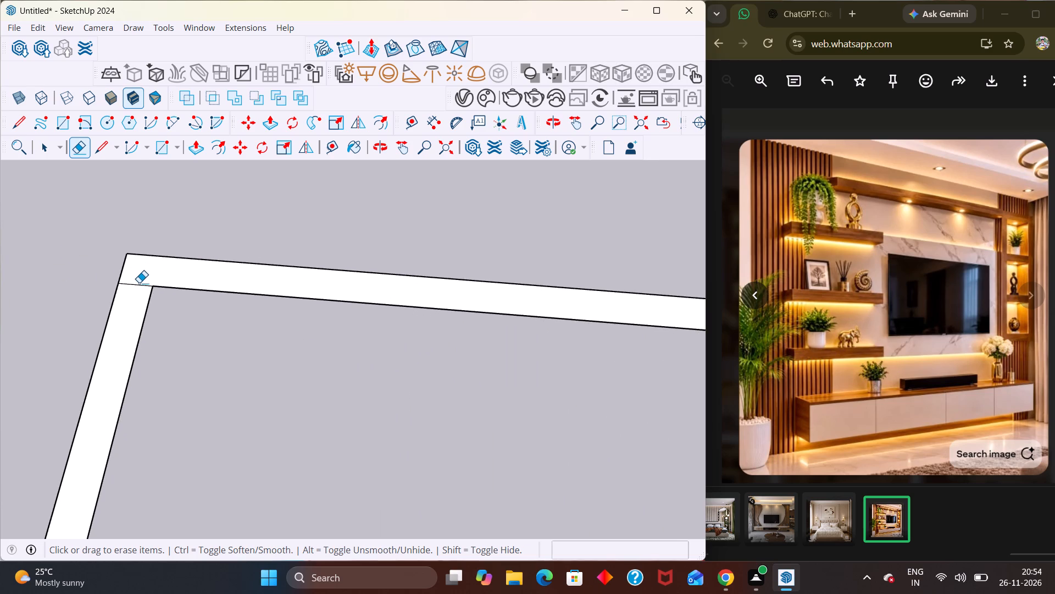
pyautogui.click(139, 283)
pyautogui.click(126, 283)
pyautogui.scroll(-8, 126, 283)
pyautogui.scroll(1, 151, 269)
pyautogui.scroll(-3, 151, 269)
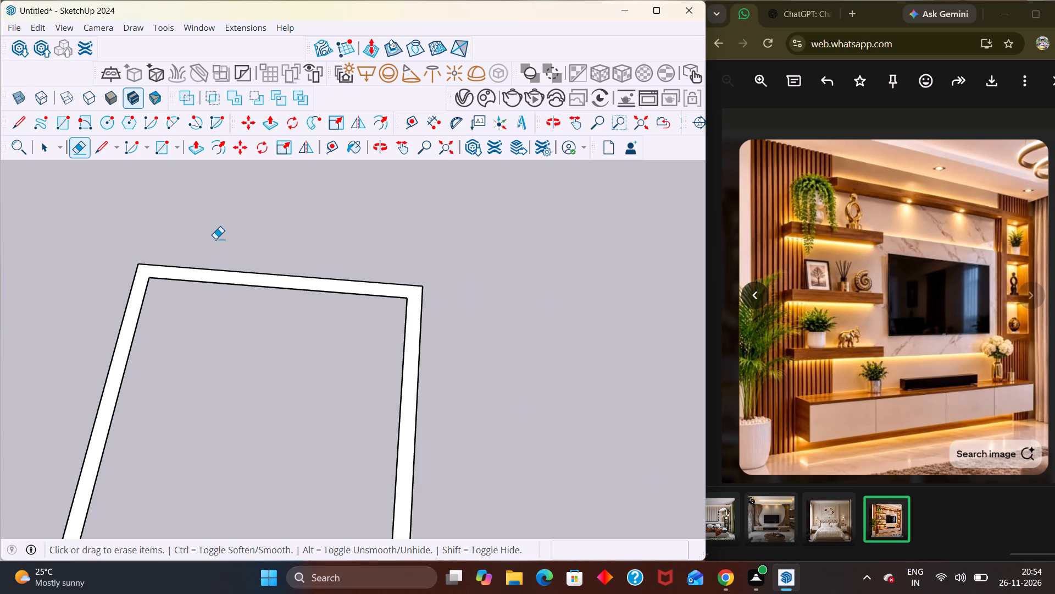
pyautogui.press('space')
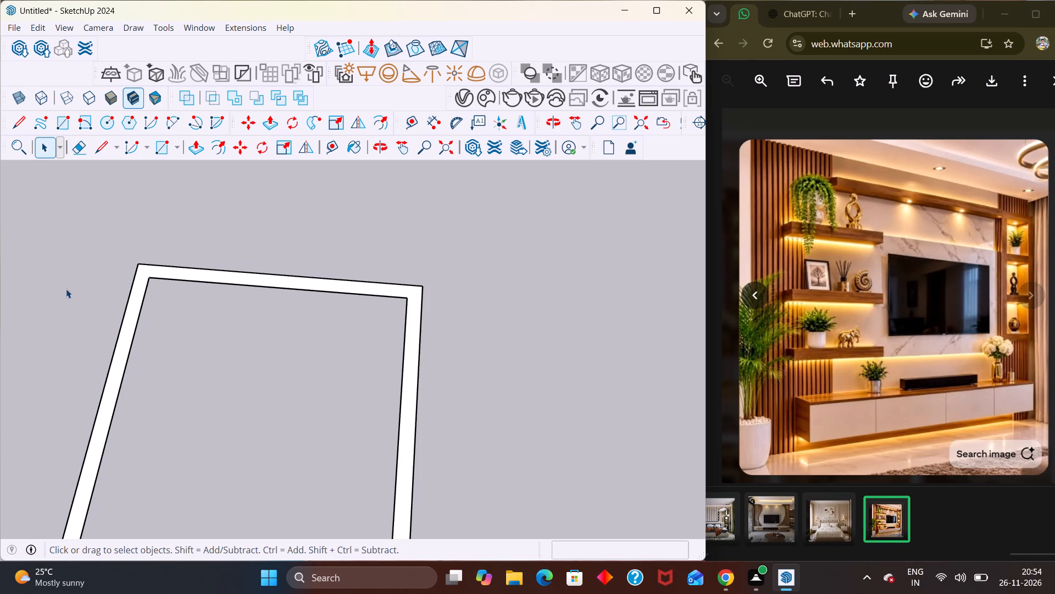
# Select the whole U-shaped wall face with its edges and make it a group.
pyautogui.scroll(-5, 134, 293)
pyautogui.doubleClick(113, 376)
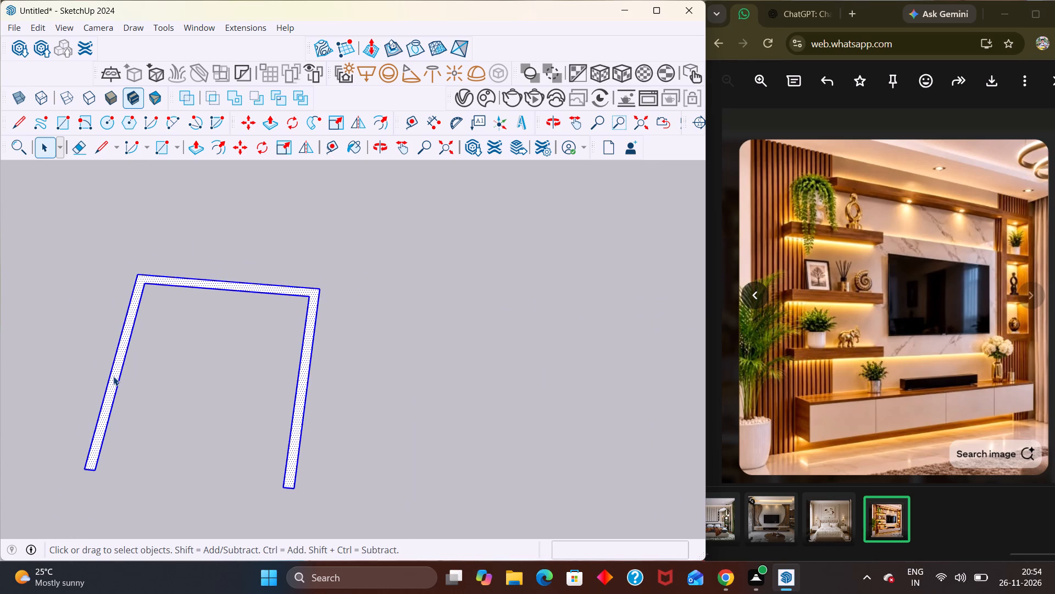
pyautogui.rightClick(113, 376)
pyautogui.click(163, 196)
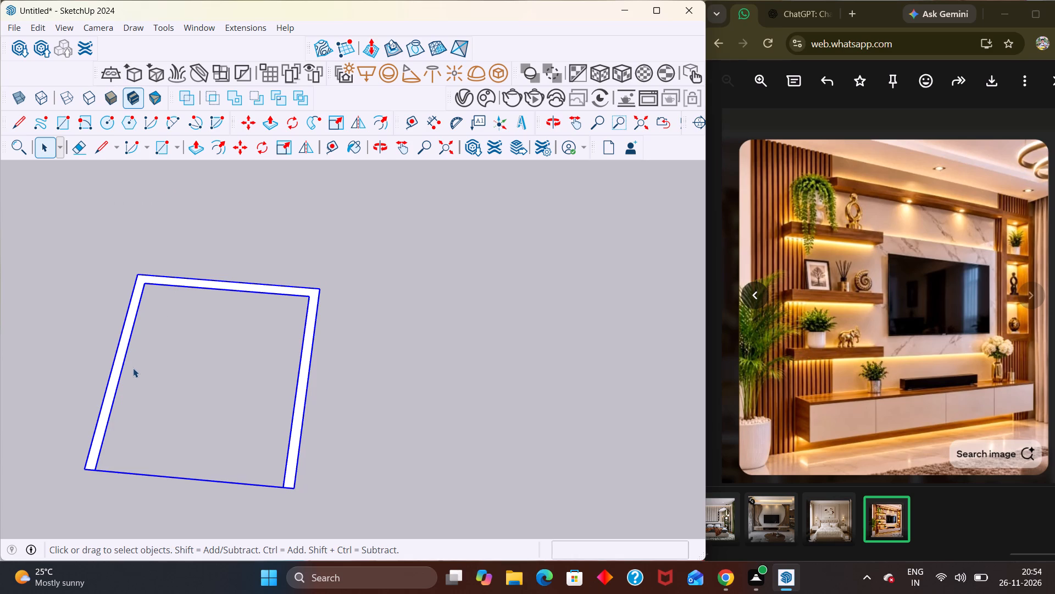
# Inside the wall group, extrude the U-shaped face upward 10' with Push/Pull and leave the group.
pyautogui.doubleClick(120, 359)
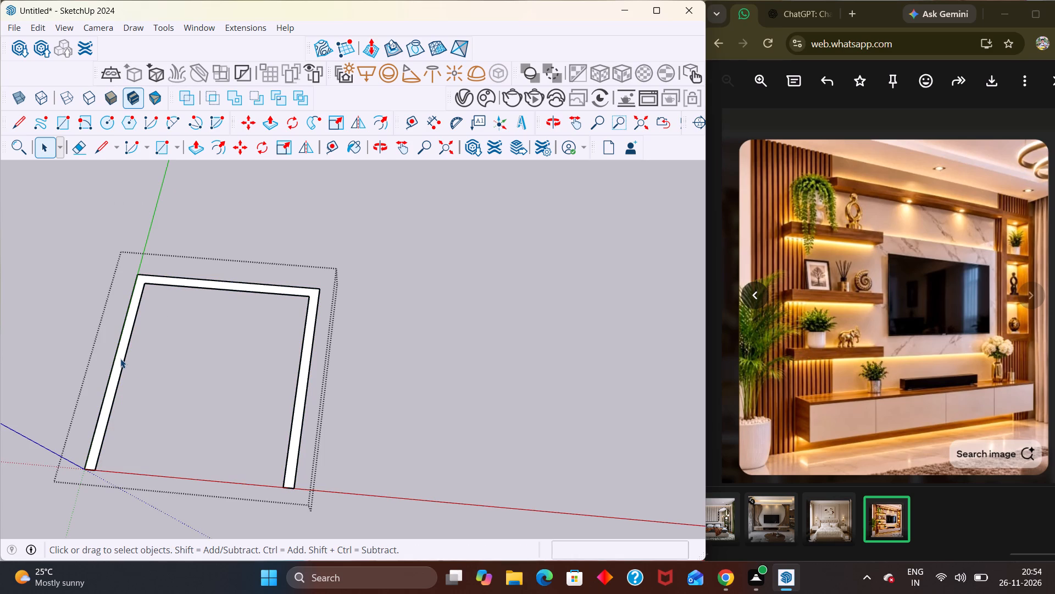
pyautogui.press('p')
pyautogui.click(120, 359)
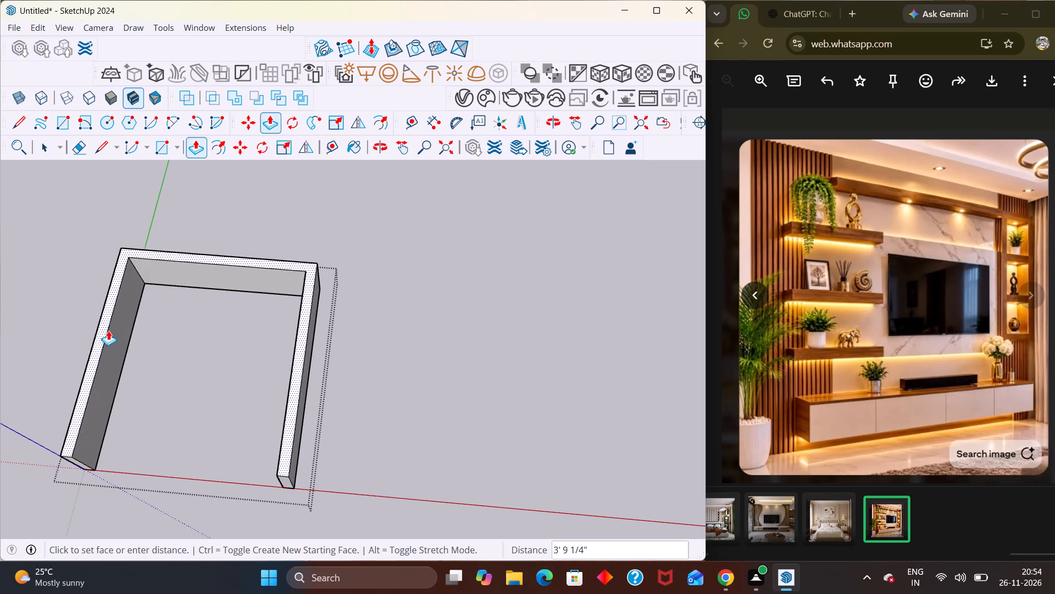
pyautogui.press('0')
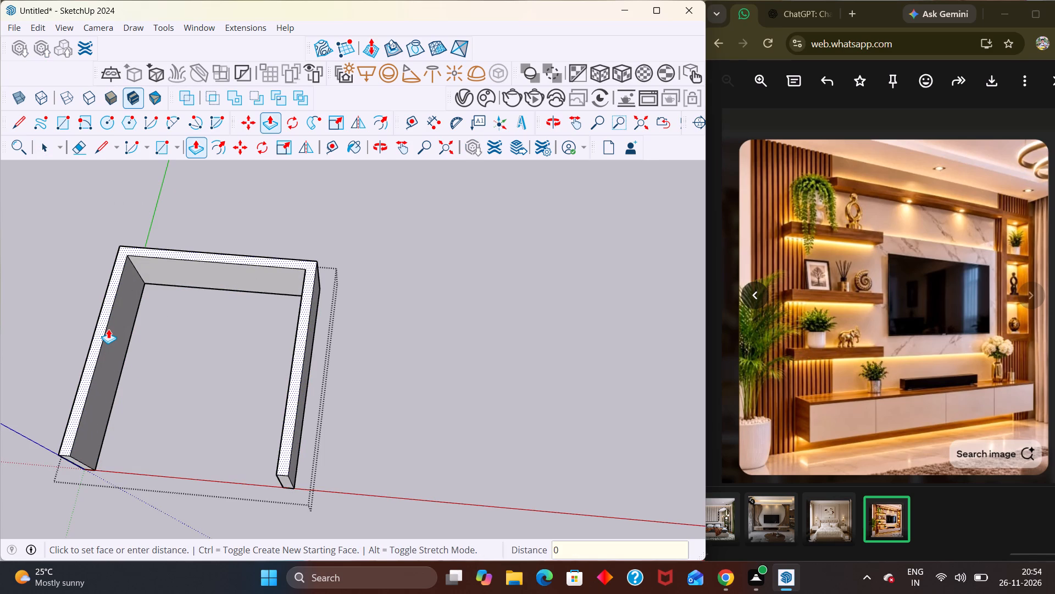
pyautogui.press('BackSpace')
pyautogui.write("10'")
pyautogui.press('Return')
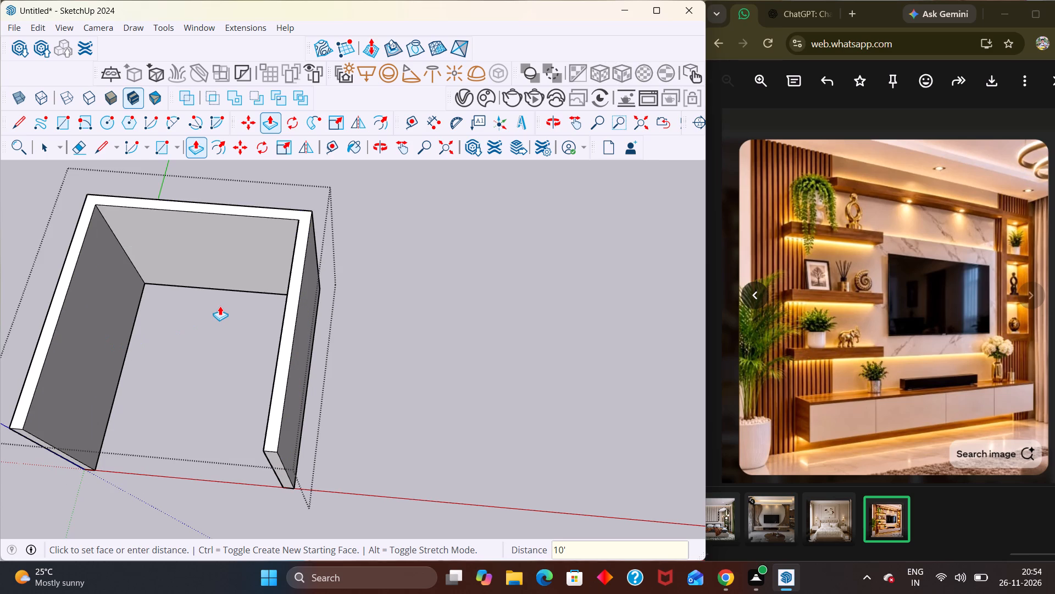
pyautogui.press('space')
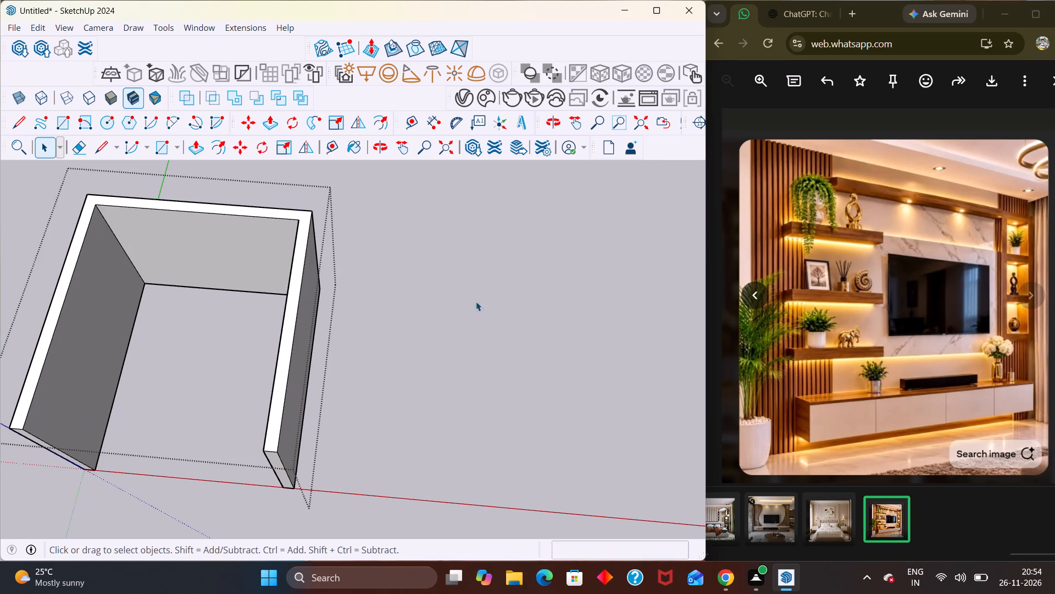
pyautogui.moveTo(501, 339); pyautogui.dragTo(495, 340)
pyautogui.scroll(-6, 424, 342)
pyautogui.click(359, 404)
# Create a new group and draw a rectangle about 15' 9" by 14' 8" across the wall tops, between diagonally opposite outer corners.
pyautogui.moveTo(360, 427); pyautogui.dragTo(349, 261, button='middle')
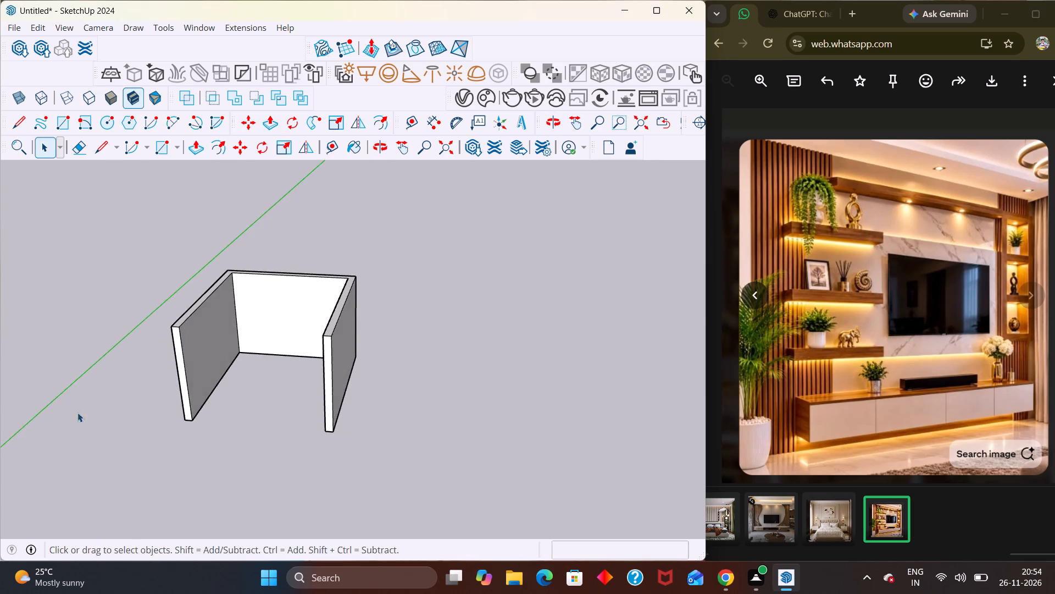
pyautogui.moveTo(42, 439); pyautogui.dragTo(124, 463, button='middle')
pyautogui.moveTo(171, 399); pyautogui.dragTo(173, 406, button='middle')
pyautogui.rightClick(506, 359)
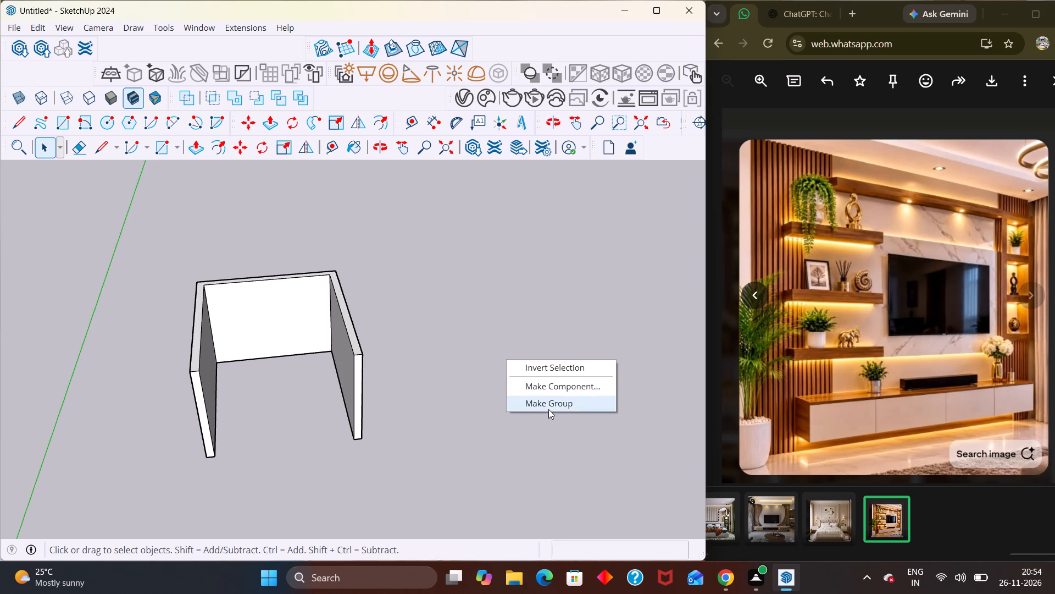
pyautogui.click(548, 409)
pyautogui.press('r')
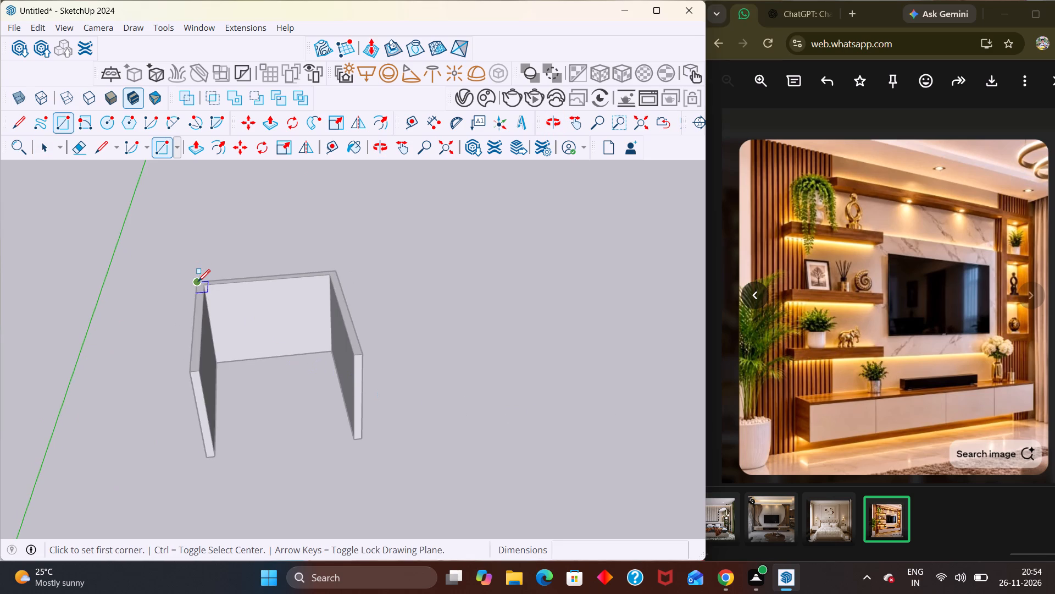
pyautogui.click(198, 282)
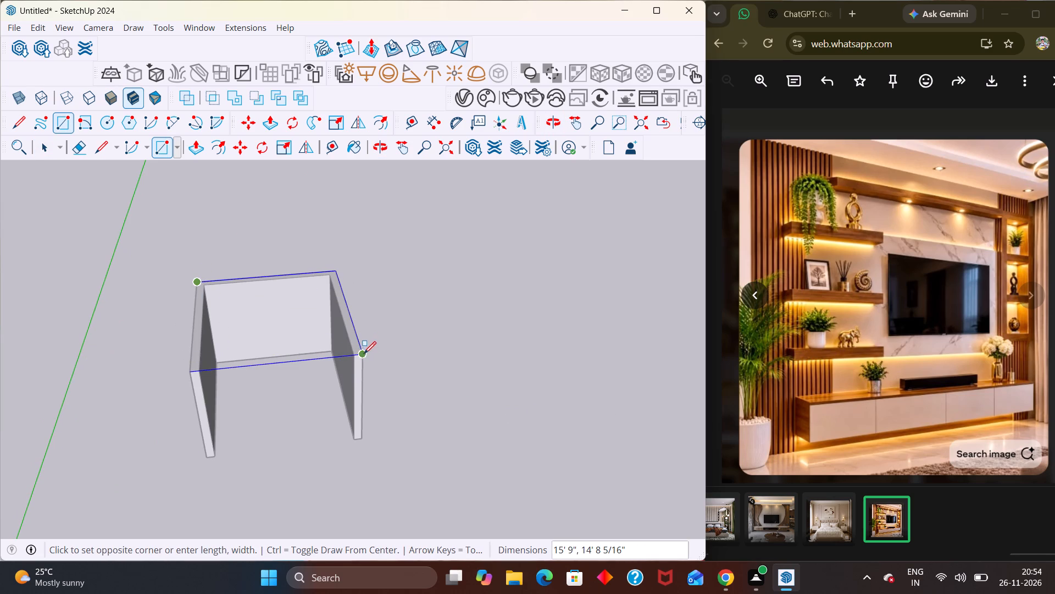
pyautogui.click(364, 353)
# Extrude the rectangle on the wall tops upward 6" into a slab and leave its group.
pyautogui.press('p')
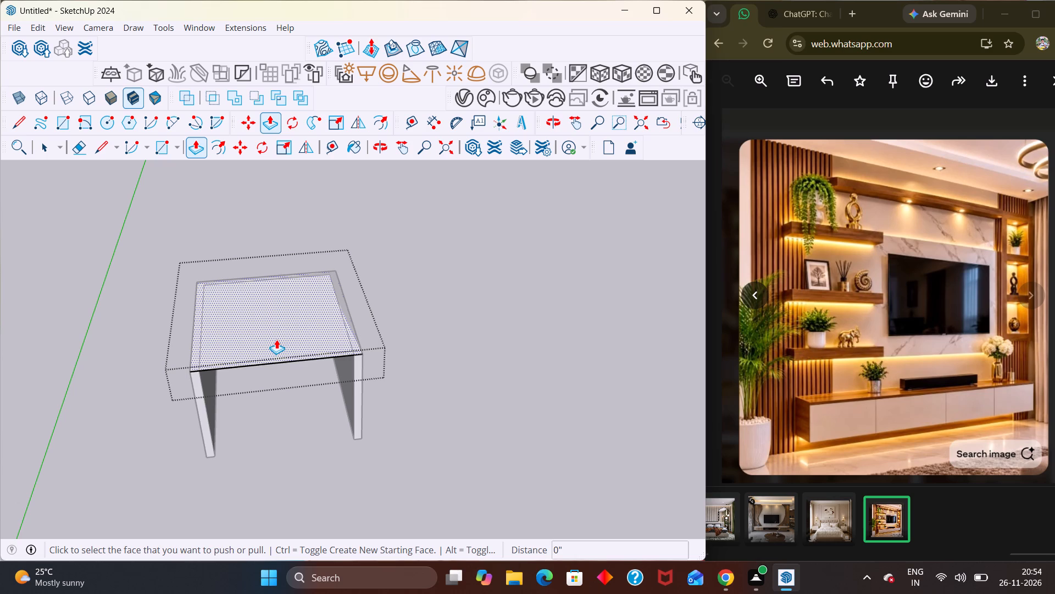
pyautogui.click(274, 331)
pyautogui.moveTo(263, 341); pyautogui.dragTo(249, 250, button='middle')
pyautogui.scroll(3, 259, 278)
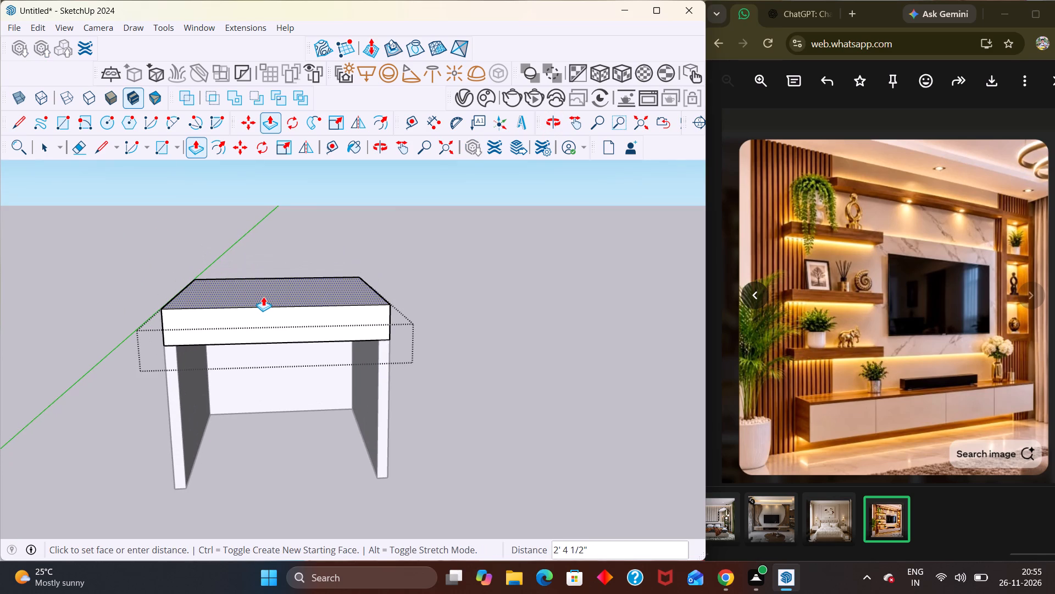
pyautogui.press('6')
pyautogui.hotkey('shift', '"')
pyautogui.press('Return')
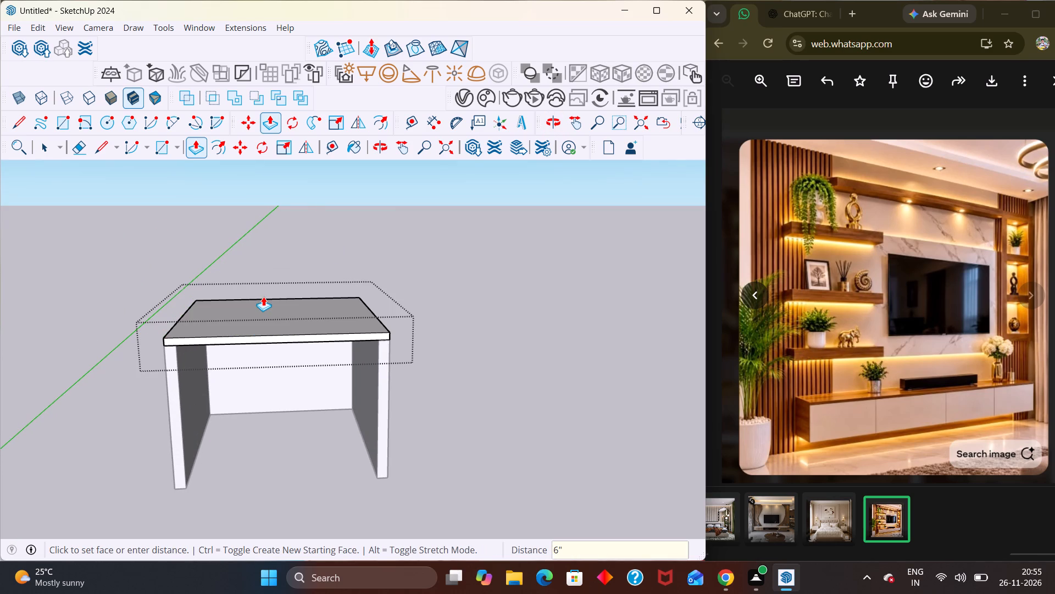
pyautogui.press('space')
pyautogui.click(345, 267)
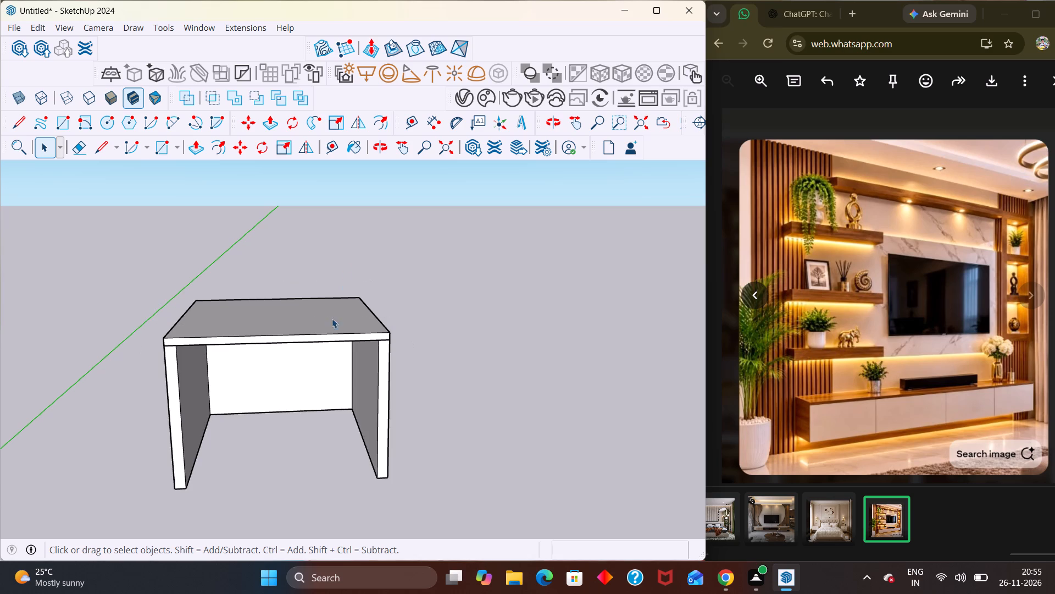
# Move the slab's geometry inside its group from its top front corner down to the side wall's bottom outer corner, forming the floor.
pyautogui.doubleClick(314, 338)
pyautogui.click(314, 338)
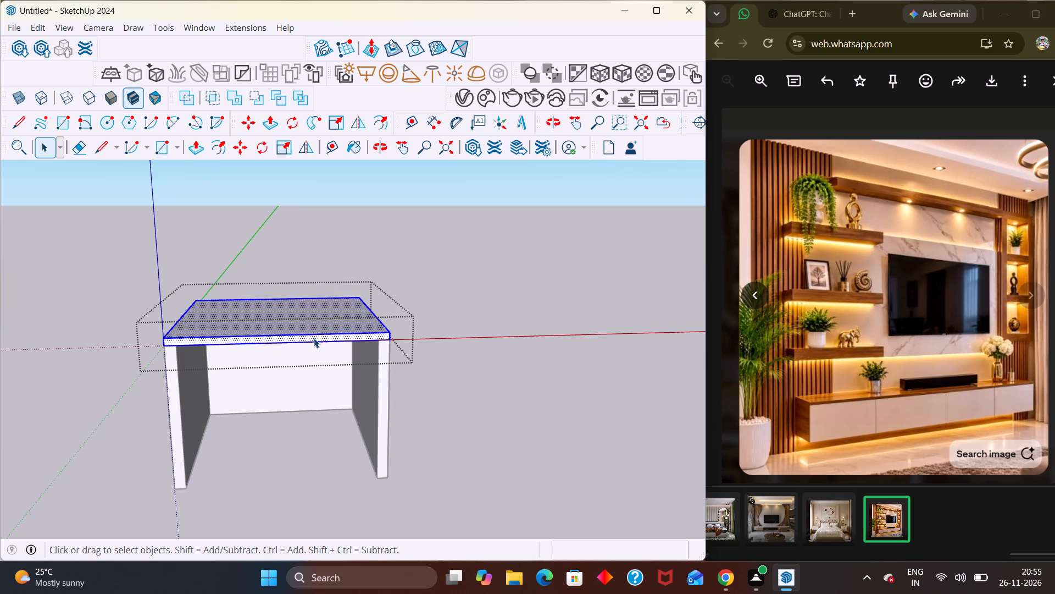
pyautogui.press('m')
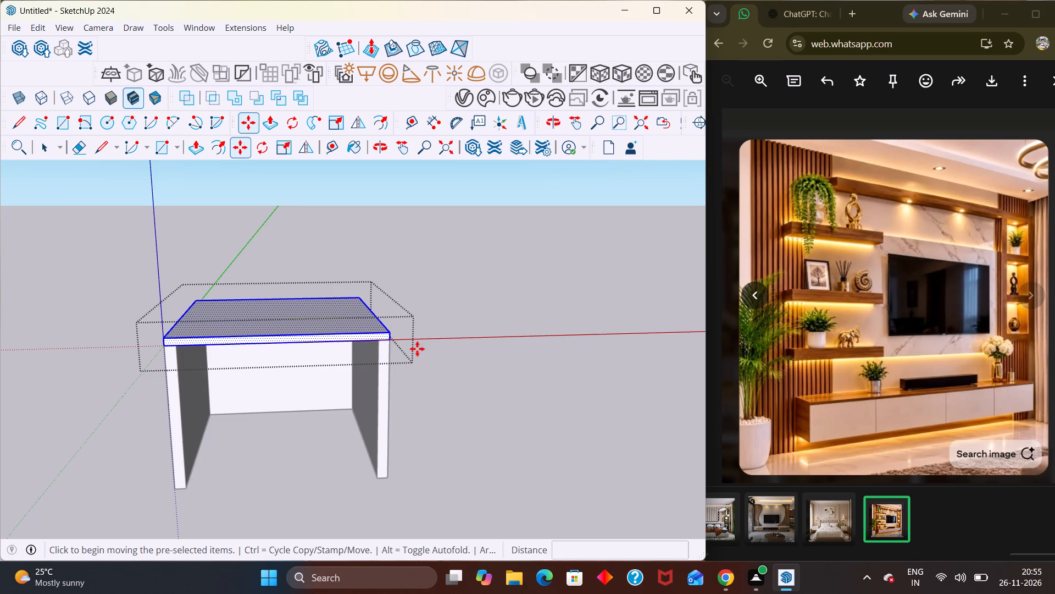
pyautogui.click(386, 331)
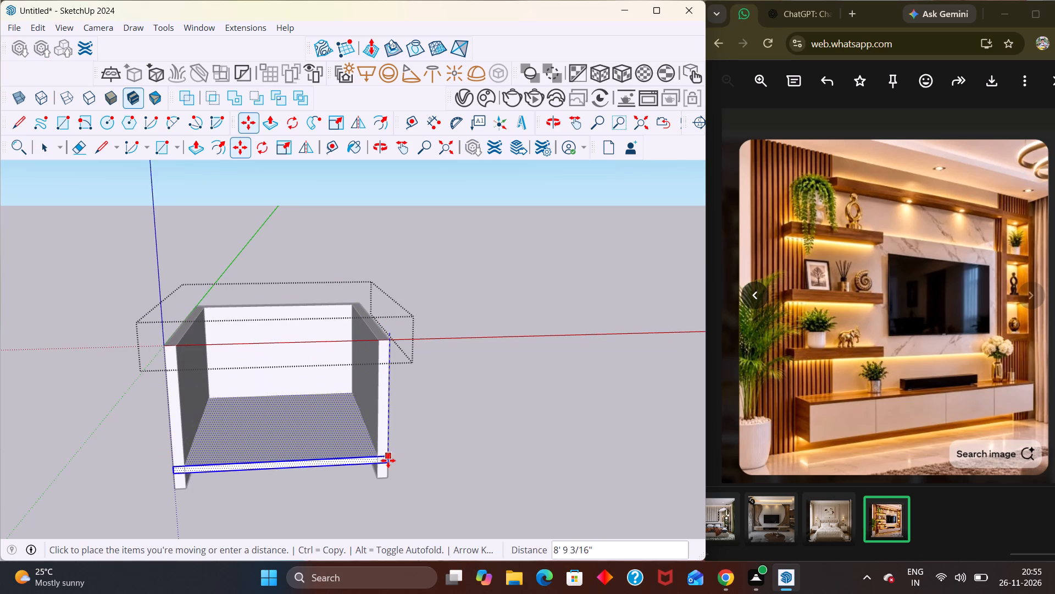
pyautogui.click(388, 475)
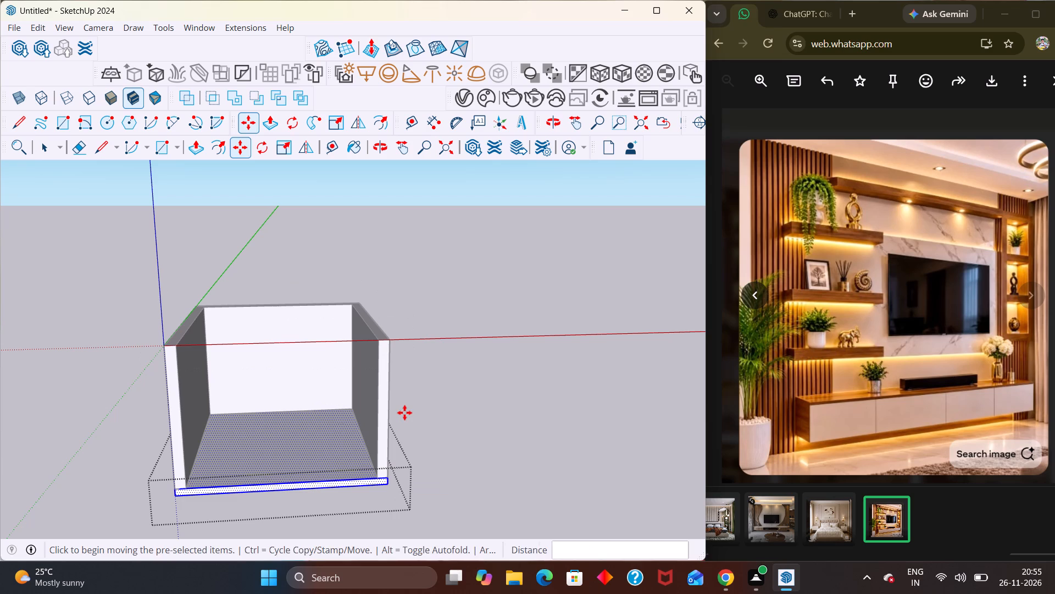
pyautogui.press('space')
pyautogui.click(404, 413)
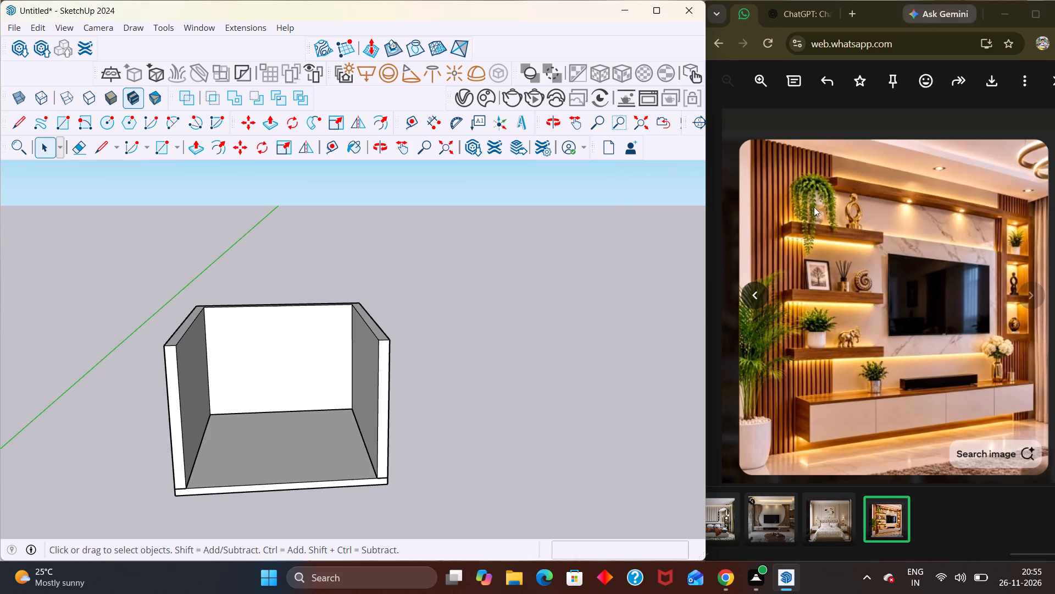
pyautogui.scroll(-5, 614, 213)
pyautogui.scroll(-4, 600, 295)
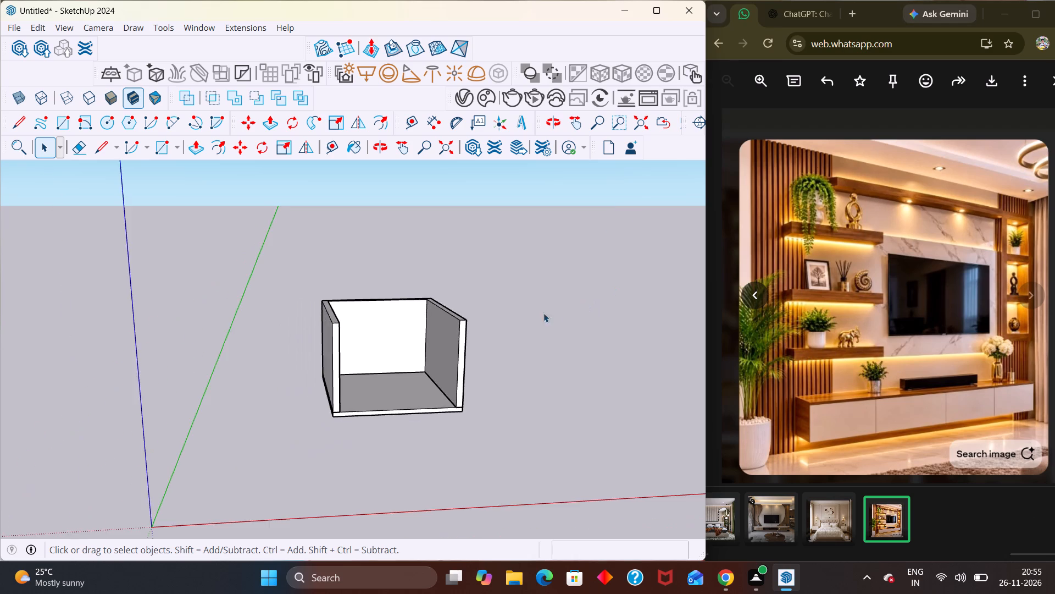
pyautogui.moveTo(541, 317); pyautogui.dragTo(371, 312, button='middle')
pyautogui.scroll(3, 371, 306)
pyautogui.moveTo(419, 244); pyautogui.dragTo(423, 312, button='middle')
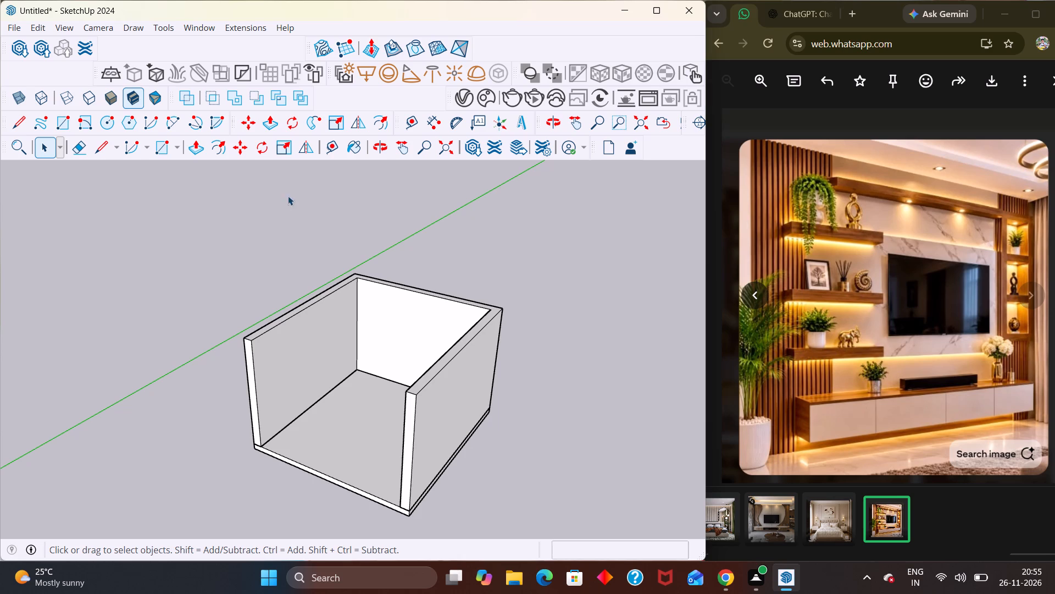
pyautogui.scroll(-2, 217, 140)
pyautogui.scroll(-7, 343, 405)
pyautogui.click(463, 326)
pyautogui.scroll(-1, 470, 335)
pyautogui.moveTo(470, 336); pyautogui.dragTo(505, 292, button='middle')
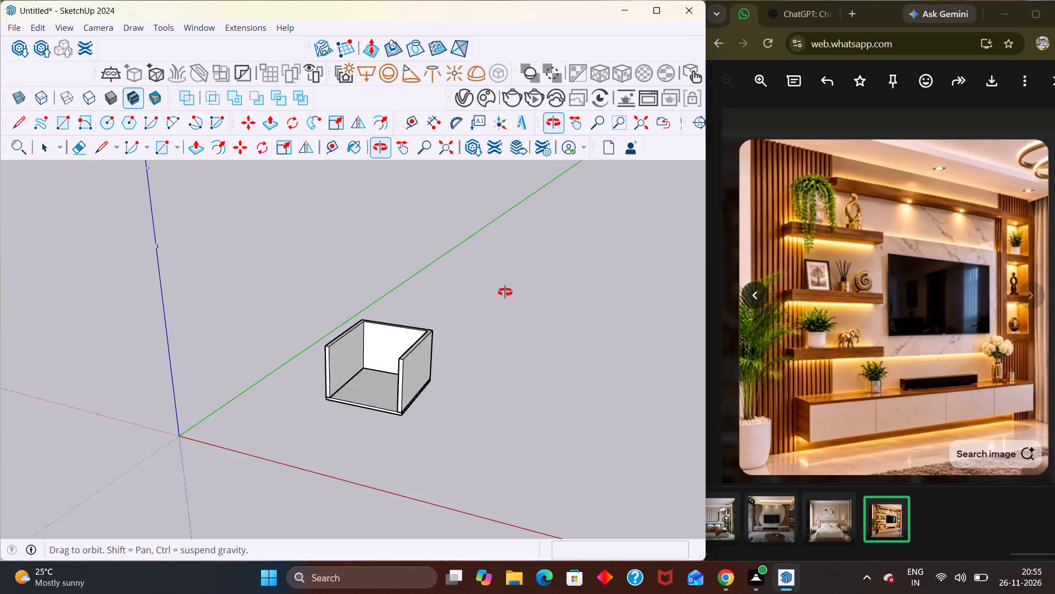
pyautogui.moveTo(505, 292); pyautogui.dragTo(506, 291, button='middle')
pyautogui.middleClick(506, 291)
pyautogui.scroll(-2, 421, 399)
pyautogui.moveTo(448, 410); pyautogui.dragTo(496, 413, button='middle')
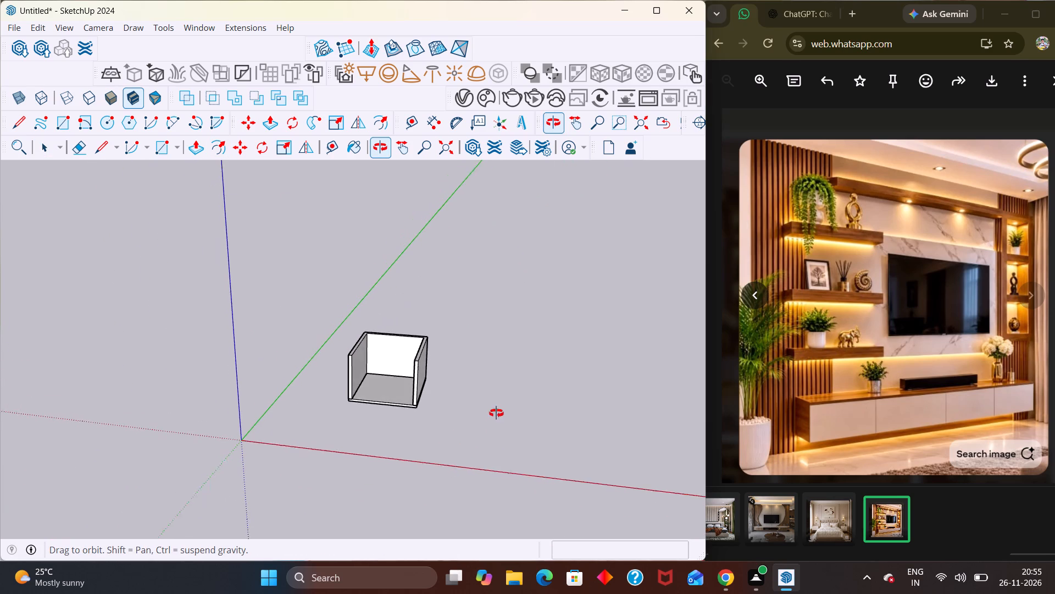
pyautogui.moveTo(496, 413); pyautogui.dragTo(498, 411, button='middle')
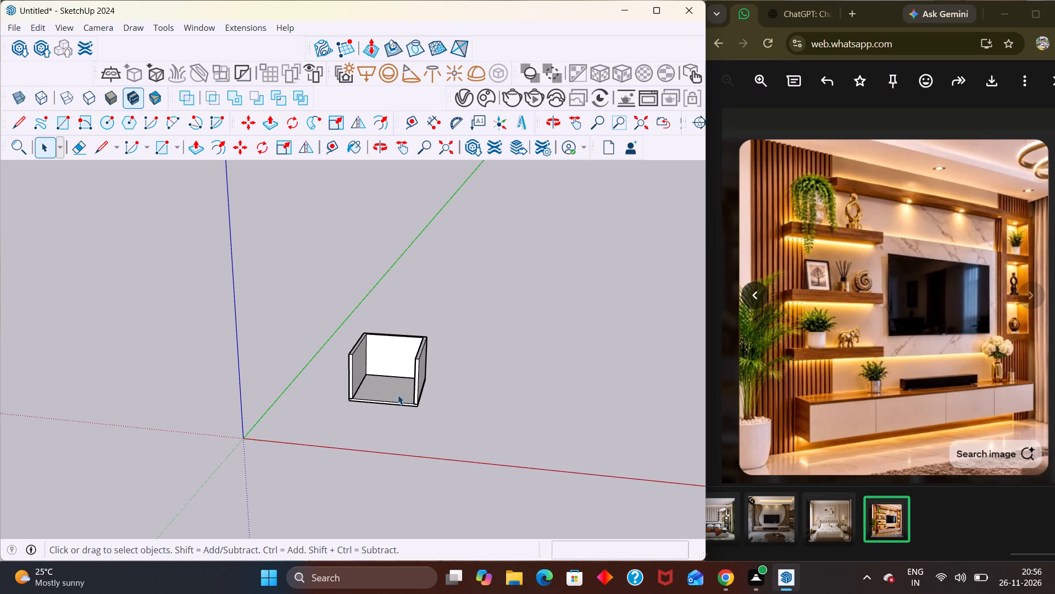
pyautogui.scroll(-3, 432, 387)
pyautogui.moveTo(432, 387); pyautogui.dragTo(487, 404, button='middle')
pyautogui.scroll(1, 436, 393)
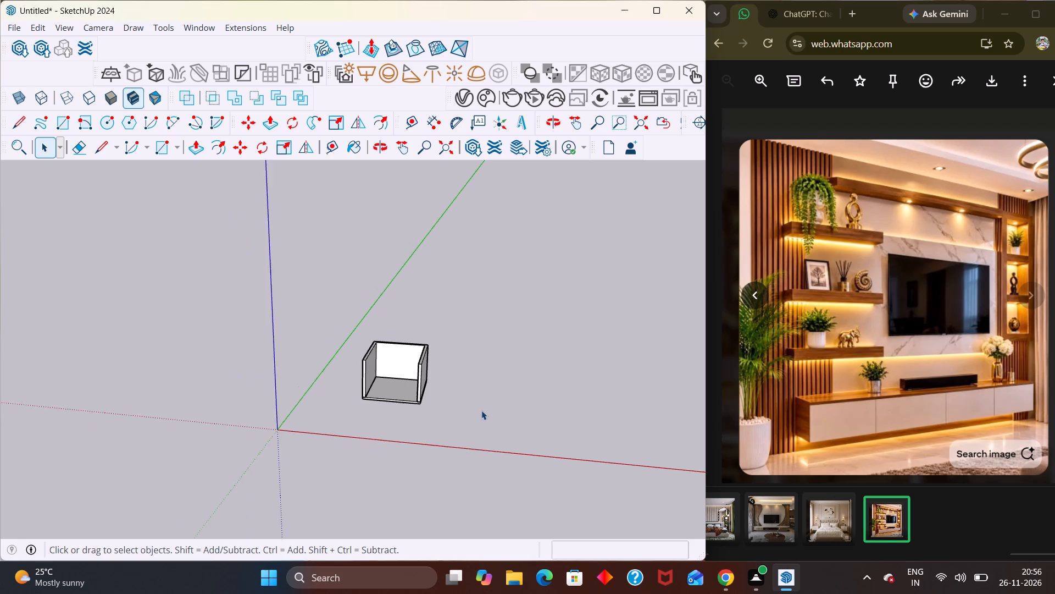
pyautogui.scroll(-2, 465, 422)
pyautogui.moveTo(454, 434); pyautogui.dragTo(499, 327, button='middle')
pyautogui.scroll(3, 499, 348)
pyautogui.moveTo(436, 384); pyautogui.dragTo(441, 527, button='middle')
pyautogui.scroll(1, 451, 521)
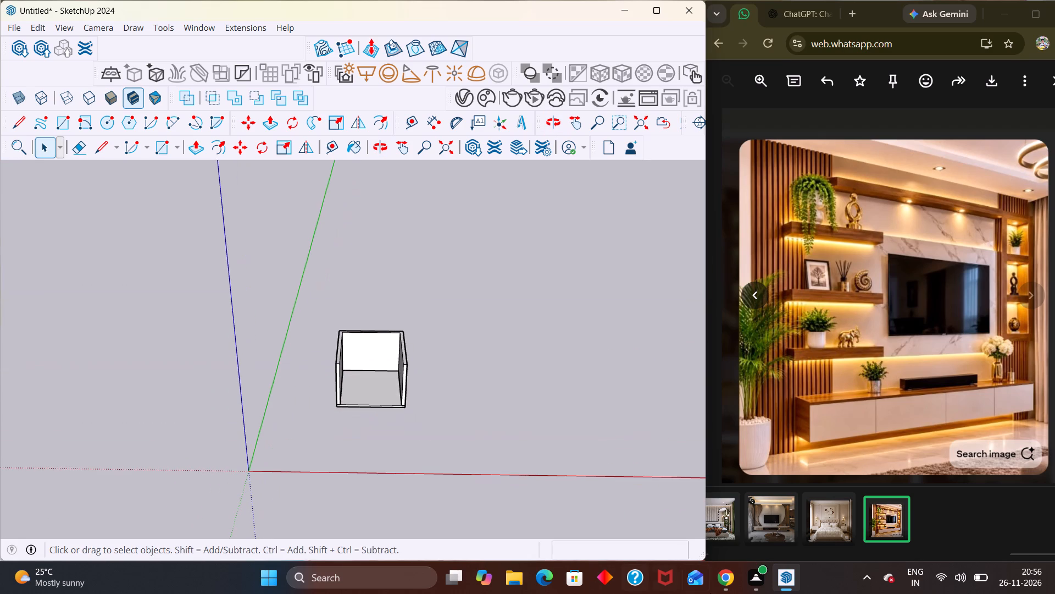
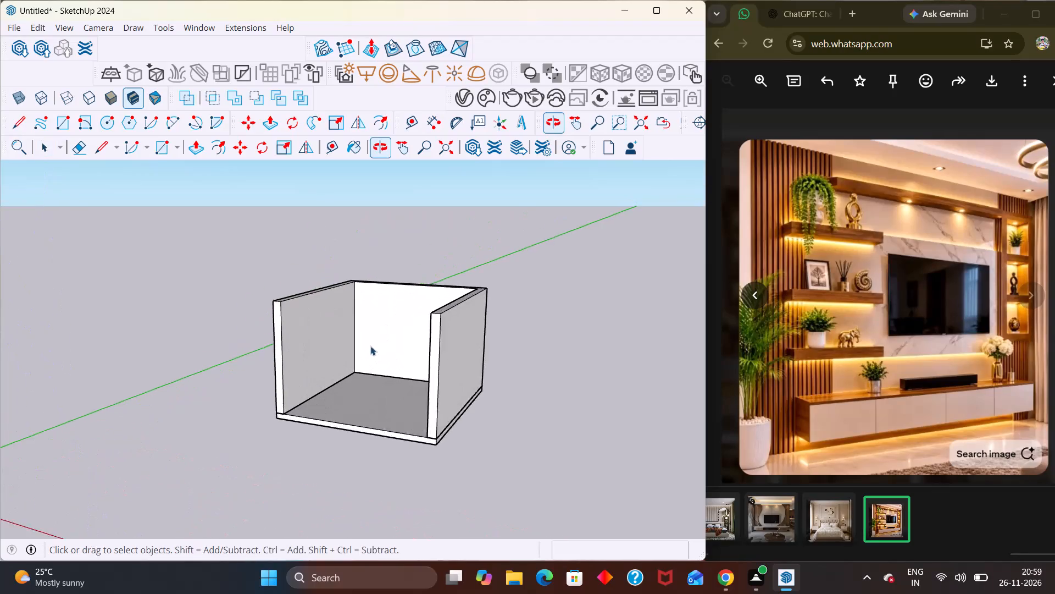
# Examine the room shell from several angles, checking how the floor slab meets the three walls.
pyautogui.moveTo(297, 357); pyautogui.dragTo(312, 389, button='middle')
pyautogui.scroll(4, 289, 310)
pyautogui.scroll(-10, 290, 318)
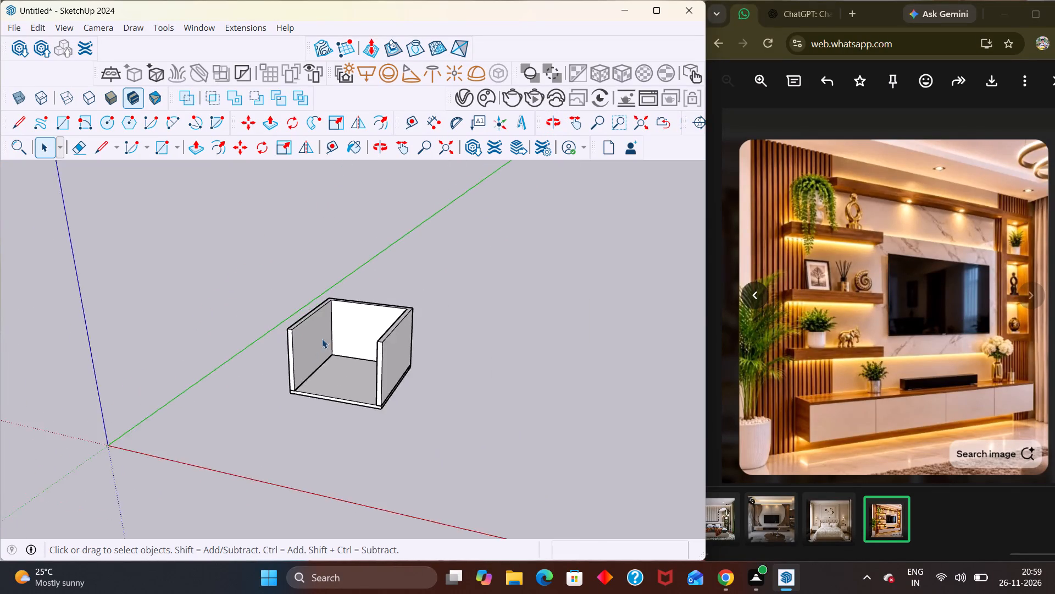
pyautogui.scroll(-4, 322, 339)
pyautogui.moveTo(391, 367); pyautogui.dragTo(465, 213, button='middle')
pyautogui.scroll(4, 367, 322)
pyautogui.moveTo(364, 327); pyautogui.dragTo(352, 465, button='middle')
pyautogui.scroll(1, 401, 365)
pyautogui.scroll(-4, 401, 365)
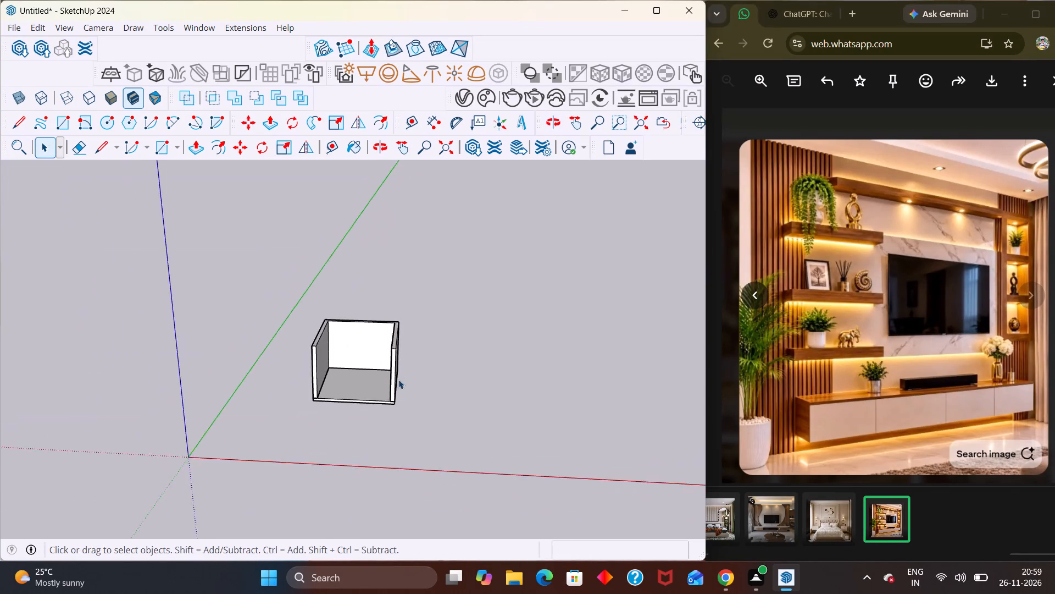
pyautogui.moveTo(397, 380); pyautogui.dragTo(339, 463, button='middle')
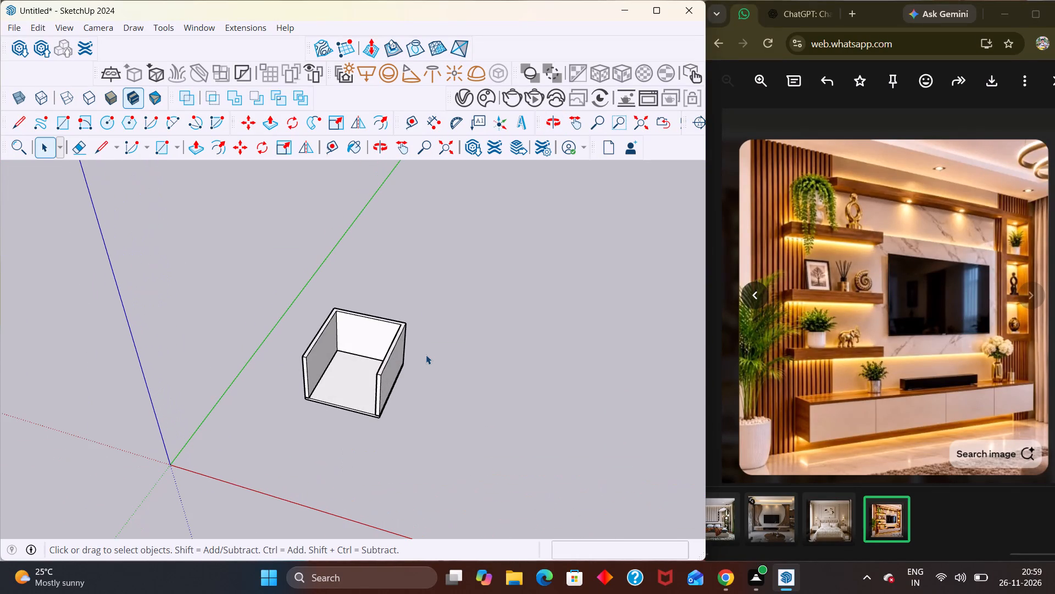
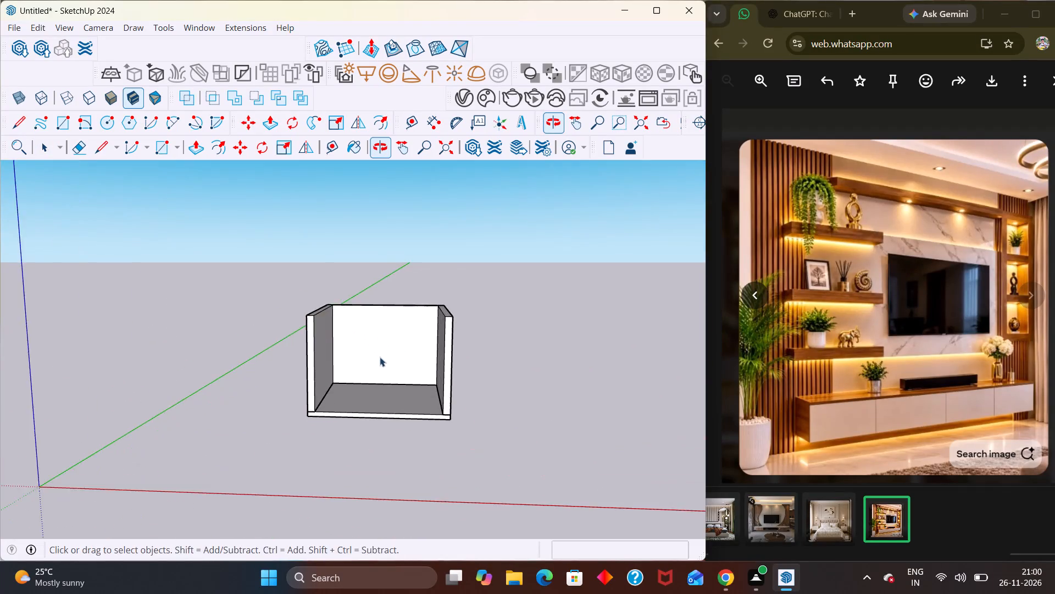
# Examine the room shell from the open front, above and both sides, checking its three walls and floor slab.
pyautogui.scroll(1, 380, 357)
pyautogui.moveTo(381, 359); pyautogui.dragTo(385, 423, button='middle')
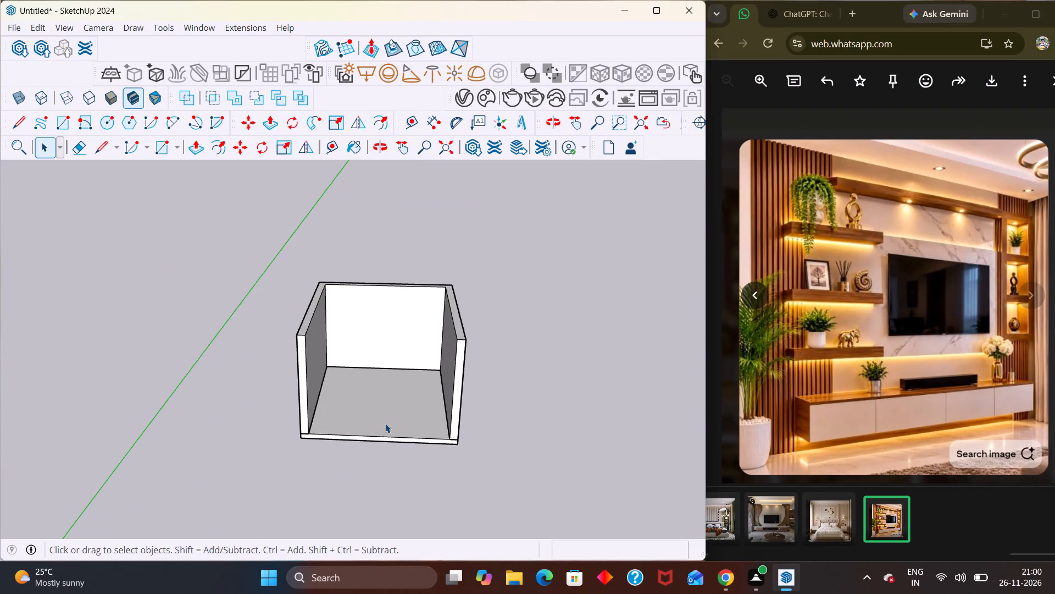
pyautogui.scroll(-4, 436, 402)
pyautogui.moveTo(441, 420); pyautogui.dragTo(434, 359, button='middle')
pyautogui.scroll(-1, 438, 360)
pyautogui.scroll(2, 437, 359)
pyautogui.moveTo(413, 365); pyautogui.dragTo(415, 379, button='middle')
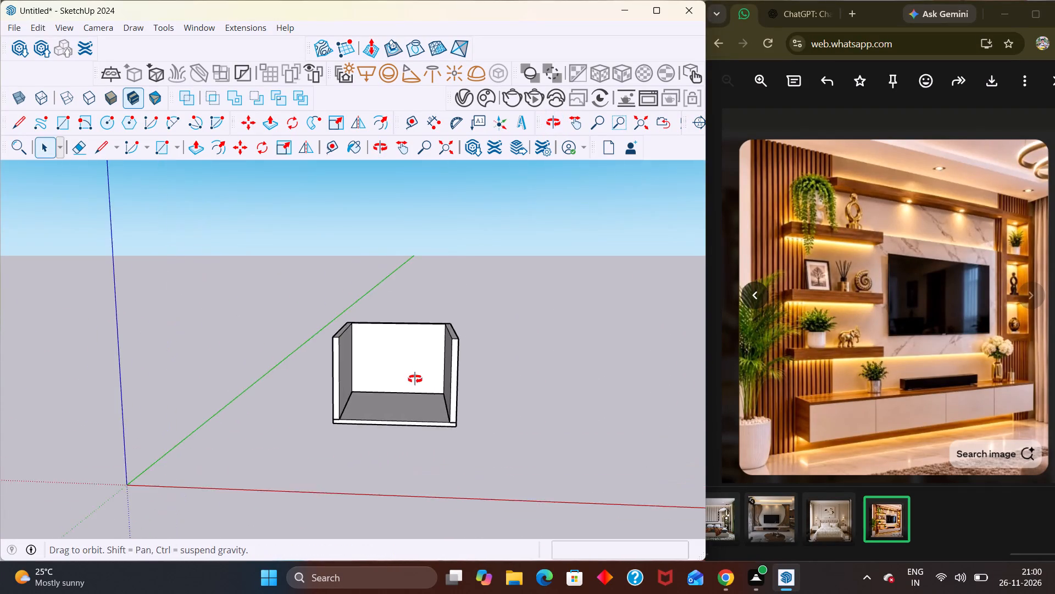
pyautogui.moveTo(415, 379); pyautogui.dragTo(420, 435, button='middle')
pyautogui.moveTo(407, 368); pyautogui.dragTo(412, 443, button='middle')
pyautogui.moveTo(402, 354); pyautogui.dragTo(404, 426, button='middle')
pyautogui.scroll(4, 334, 262)
pyautogui.moveTo(448, 388); pyautogui.dragTo(413, 441, button='middle')
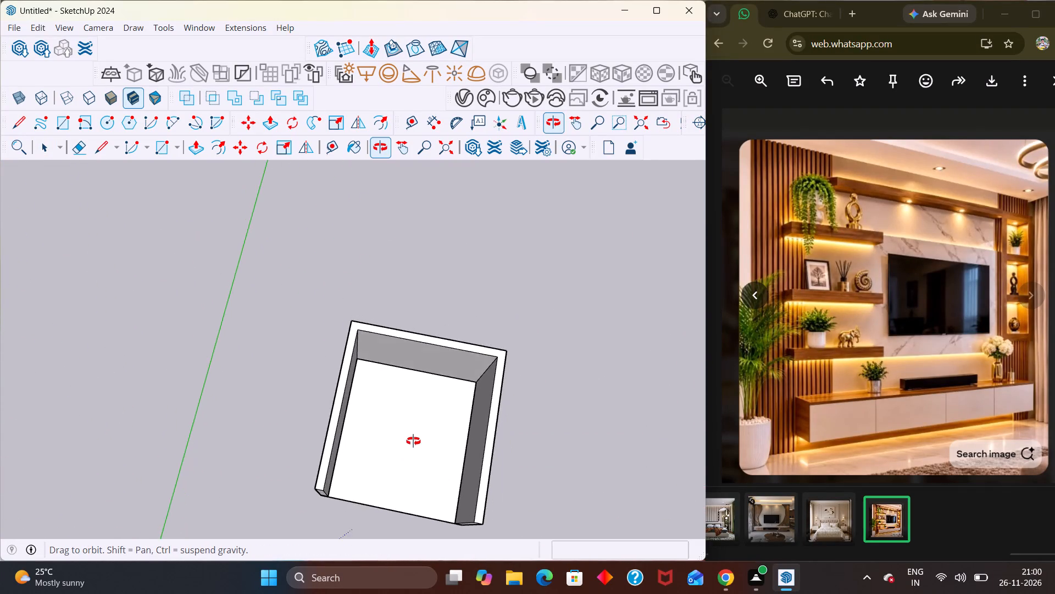
pyautogui.moveTo(413, 441); pyautogui.dragTo(443, 321, button='middle')
pyautogui.scroll(1, 443, 322)
pyautogui.scroll(-9, 442, 289)
pyautogui.moveTo(536, 411); pyautogui.dragTo(518, 301, button='middle')
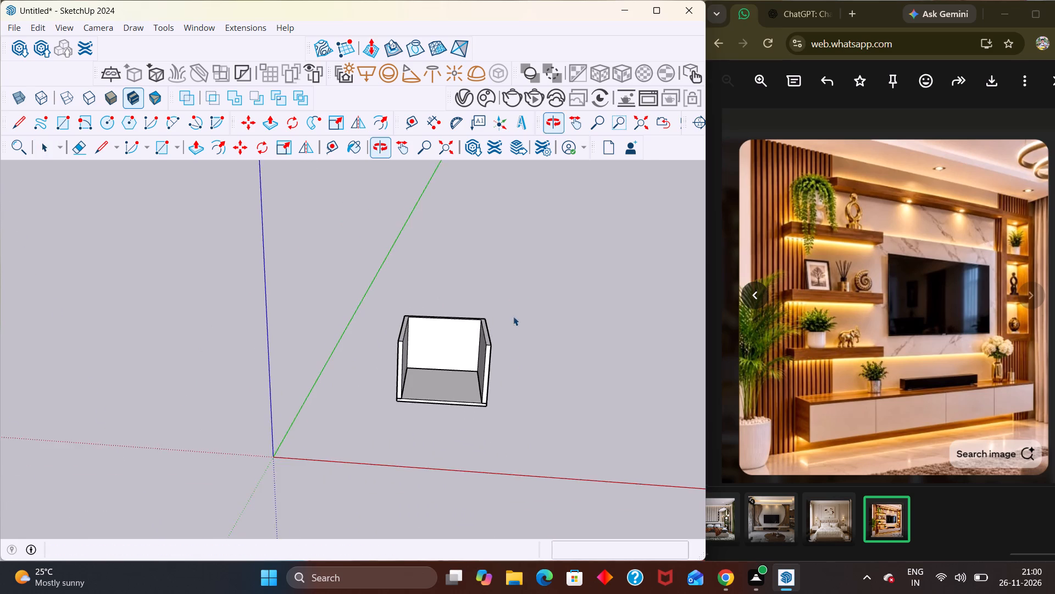
pyautogui.moveTo(523, 398); pyautogui.dragTo(414, 299, button='middle')
pyautogui.scroll(4, 403, 315)
pyautogui.moveTo(434, 346); pyautogui.dragTo(447, 405, button='middle')
pyautogui.middleClick(447, 405)
pyautogui.moveTo(467, 404); pyautogui.dragTo(520, 420, button='middle')
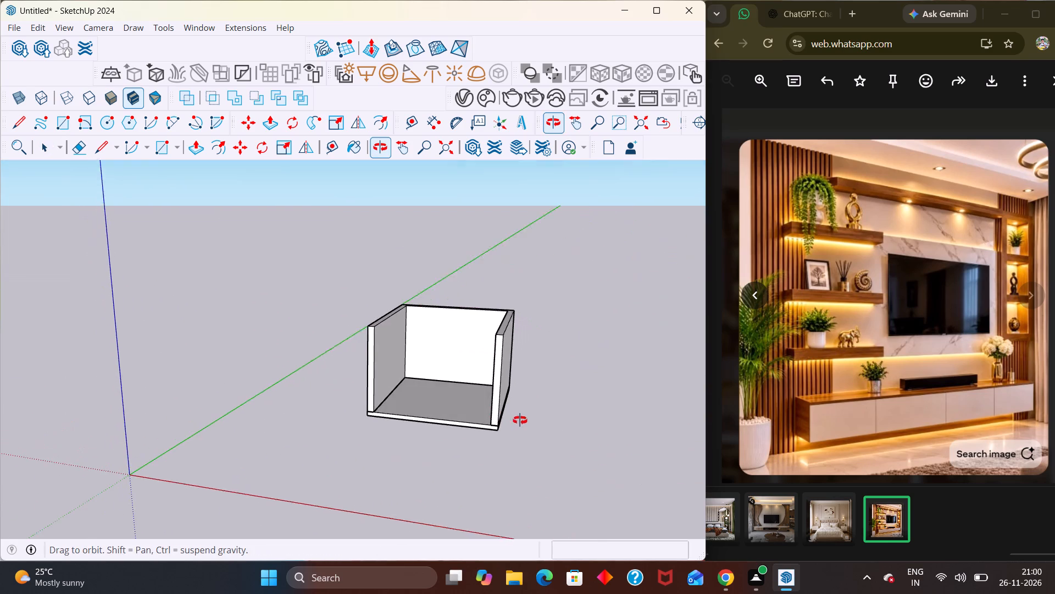
pyautogui.moveTo(520, 420); pyautogui.dragTo(524, 414, button='middle')
pyautogui.moveTo(518, 385); pyautogui.dragTo(592, 409, button='middle')
pyautogui.moveTo(447, 454); pyautogui.dragTo(438, 418, button='middle')
pyautogui.scroll(4, 438, 418)
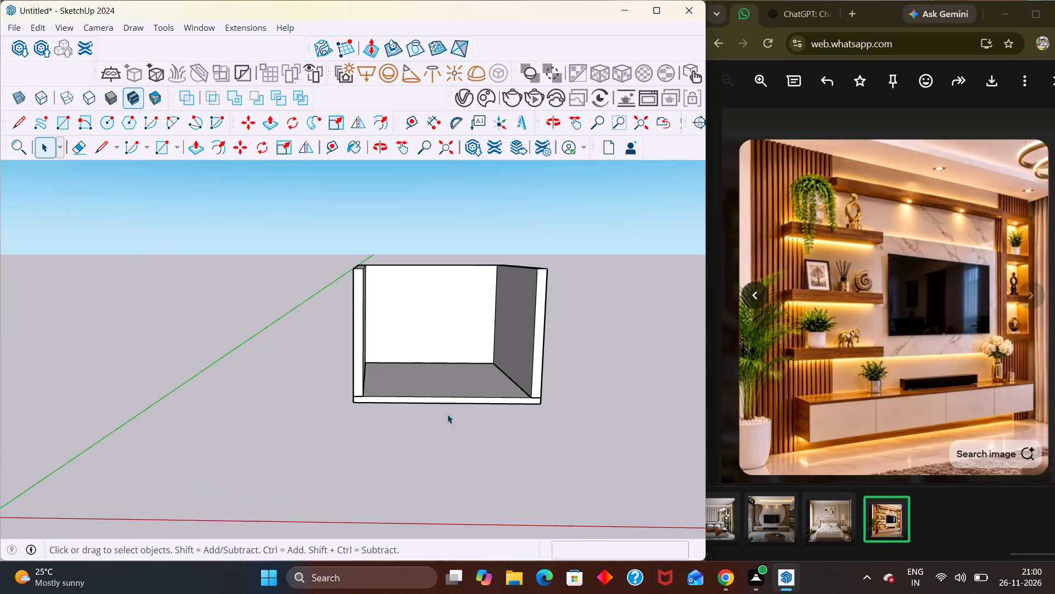
pyautogui.moveTo(488, 398); pyautogui.dragTo(400, 356, button='middle')
pyautogui.scroll(5, 395, 362)
pyautogui.moveTo(414, 450); pyautogui.dragTo(397, 486, button='middle')
pyautogui.scroll(-1, 414, 450)
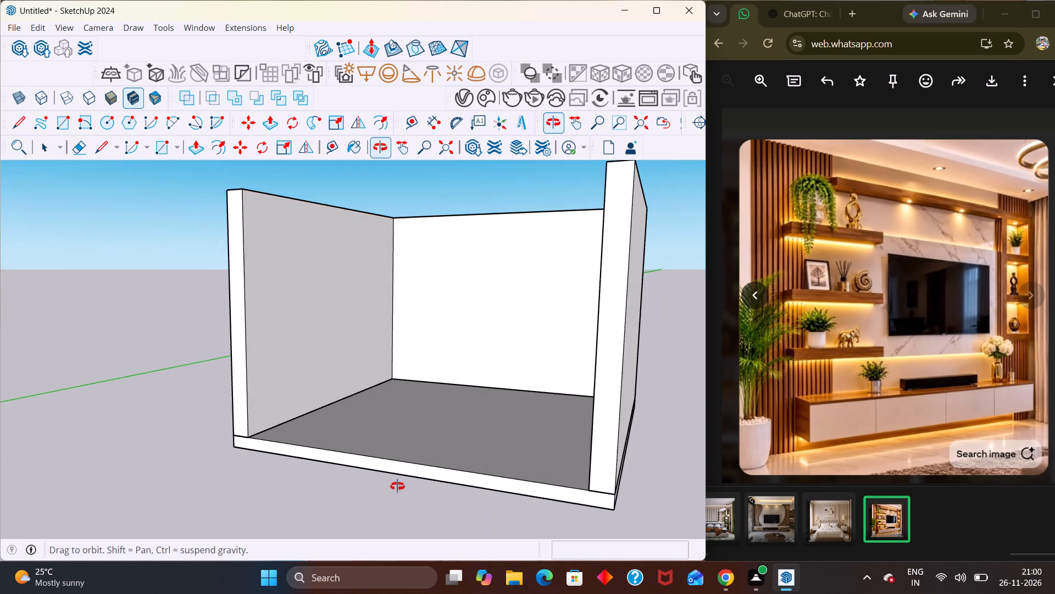
pyautogui.moveTo(397, 486); pyautogui.dragTo(398, 486, button='middle')
pyautogui.middleClick(401, 486)
pyautogui.scroll(-10, 435, 428)
pyautogui.moveTo(474, 420); pyautogui.dragTo(563, 395, button='middle')
pyautogui.scroll(3, 513, 295)
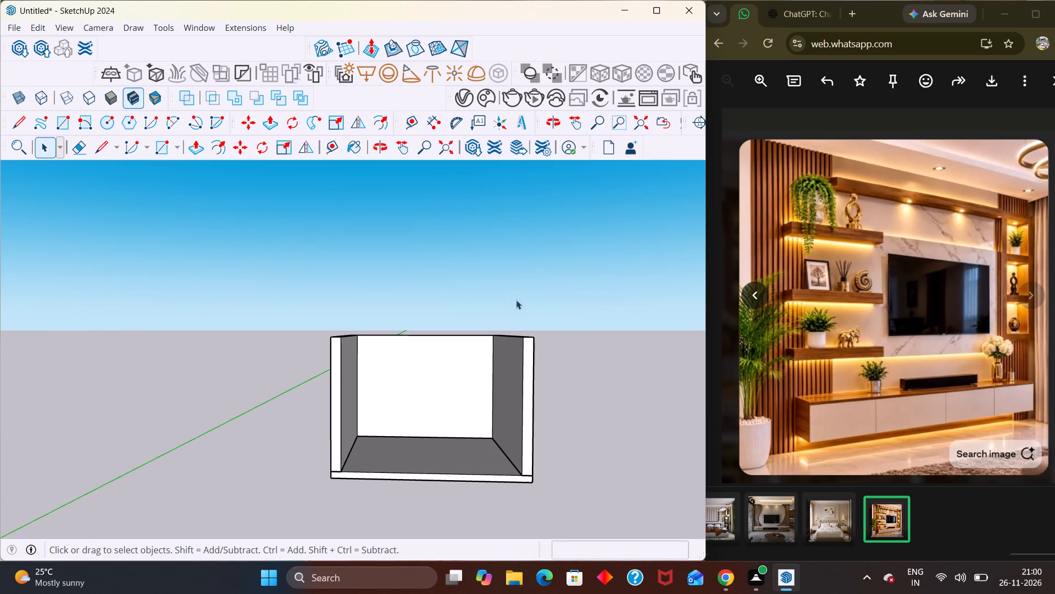
pyautogui.moveTo(512, 301); pyautogui.dragTo(514, 366, button='middle')
pyautogui.scroll(1, 515, 364)
pyautogui.moveTo(502, 376); pyautogui.dragTo(412, 386, button='middle')
pyautogui.scroll(1, 414, 386)
pyautogui.moveTo(518, 391); pyautogui.dragTo(515, 403, button='middle')
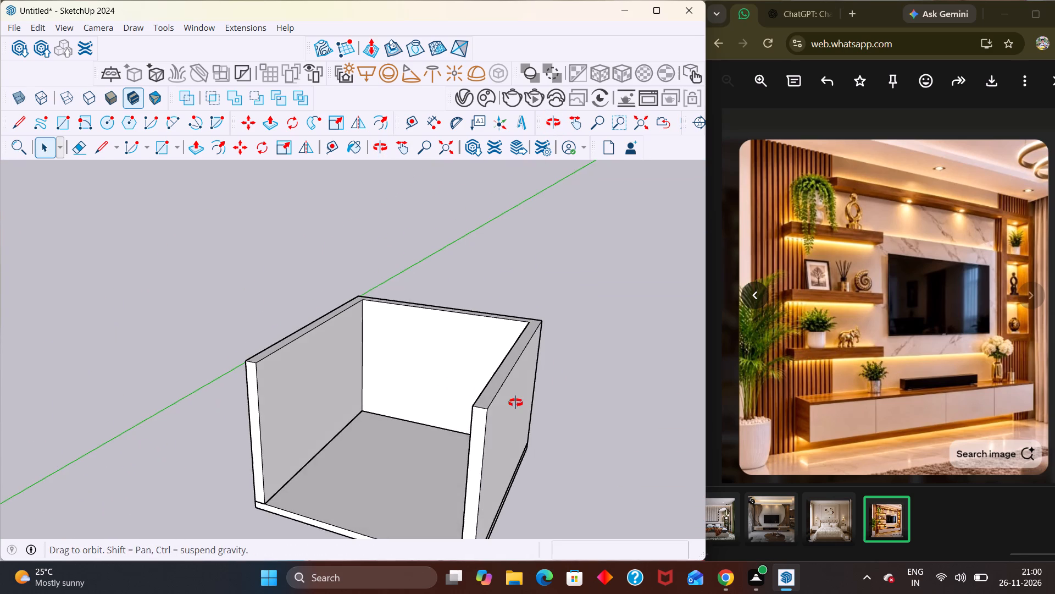
pyautogui.moveTo(515, 403); pyautogui.dragTo(515, 404, button='middle')
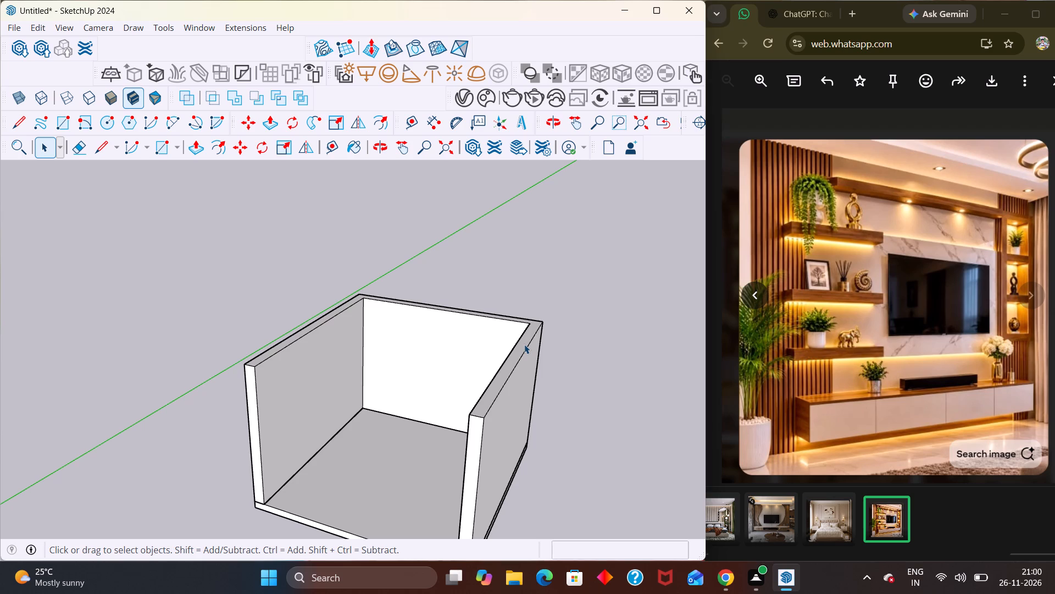
pyautogui.scroll(-7, 530, 379)
pyautogui.moveTo(532, 378); pyautogui.dragTo(538, 377, button='middle')
pyautogui.moveTo(489, 434); pyautogui.dragTo(584, 379, button='middle')
pyautogui.moveTo(578, 379); pyautogui.dragTo(523, 377, button='middle')
pyautogui.scroll(4, 532, 378)
pyautogui.moveTo(460, 358); pyautogui.dragTo(463, 449, button='middle')
pyautogui.scroll(-3, 430, 337)
pyautogui.moveTo(430, 337); pyautogui.dragTo(445, 348, button='middle')
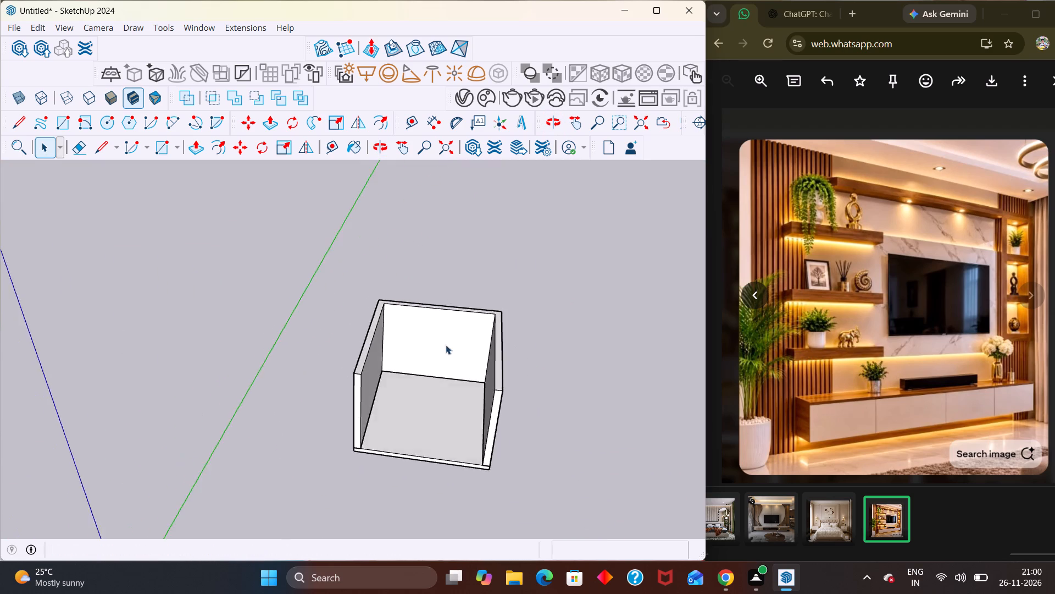
pyautogui.scroll(-6, 446, 345)
pyautogui.moveTo(467, 338); pyautogui.dragTo(510, 332, button='middle')
pyautogui.moveTo(507, 330); pyautogui.dragTo(508, 340, button='middle')
pyautogui.moveTo(445, 345); pyautogui.dragTo(466, 391, button='middle')
pyautogui.scroll(4, 435, 359)
pyautogui.moveTo(437, 349); pyautogui.dragTo(443, 386, button='middle')
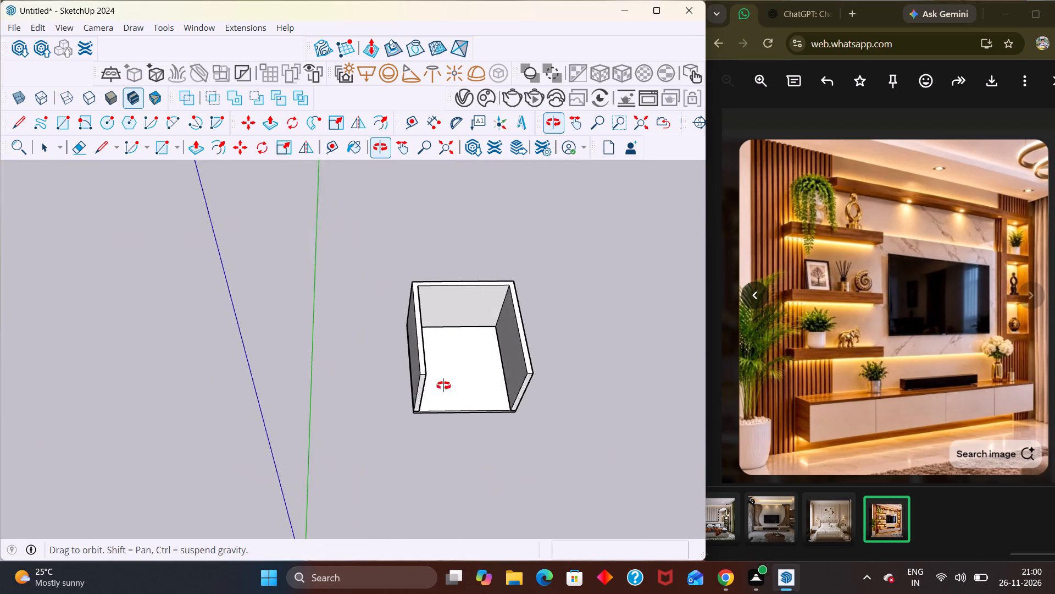
pyautogui.moveTo(443, 386); pyautogui.dragTo(421, 348, button='middle')
pyautogui.scroll(1, 507, 359)
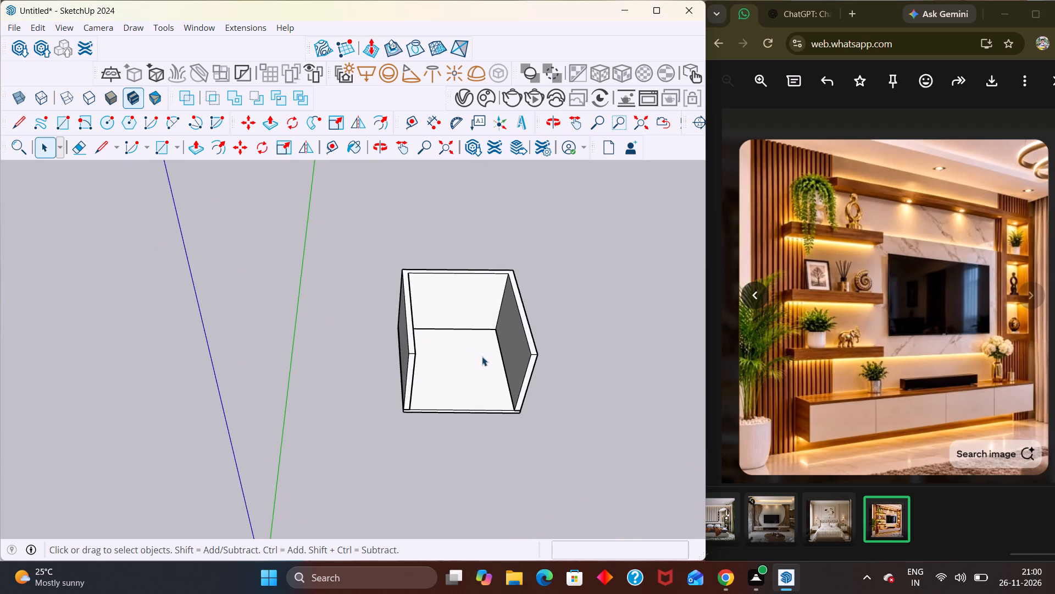
pyautogui.moveTo(484, 361); pyautogui.dragTo(475, 357, button='middle')
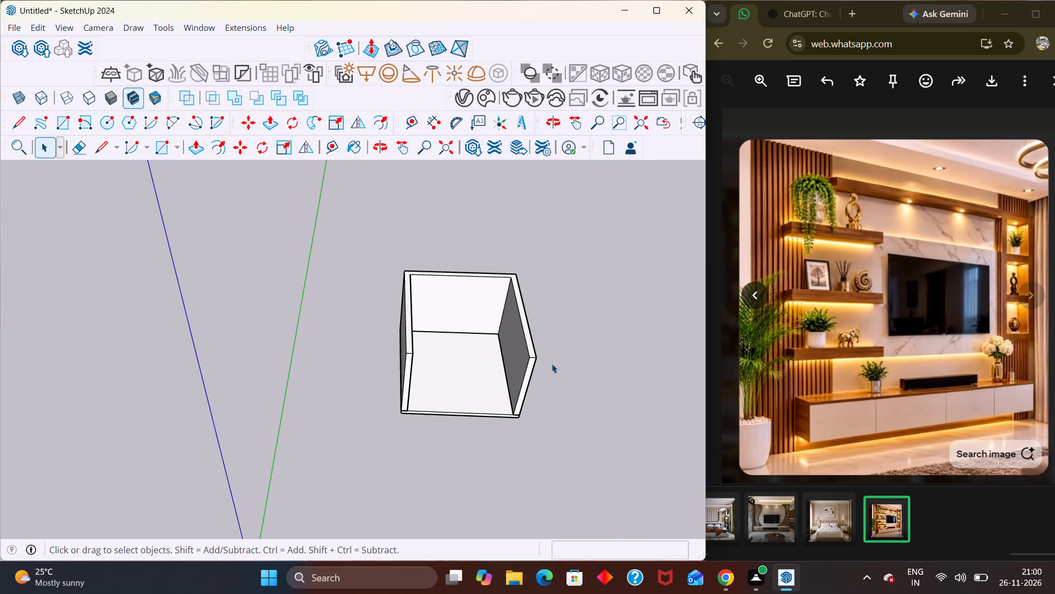
pyautogui.moveTo(596, 381); pyautogui.dragTo(463, 355, button='middle')
pyautogui.scroll(2, 462, 355)
pyautogui.middleClick(465, 355)
pyautogui.moveTo(511, 437); pyautogui.dragTo(545, 306, button='middle')
pyautogui.scroll(1, 545, 306)
pyautogui.scroll(-8, 543, 309)
pyautogui.middleClick(562, 317)
pyautogui.scroll(1, 574, 351)
pyautogui.scroll(-3, 574, 351)
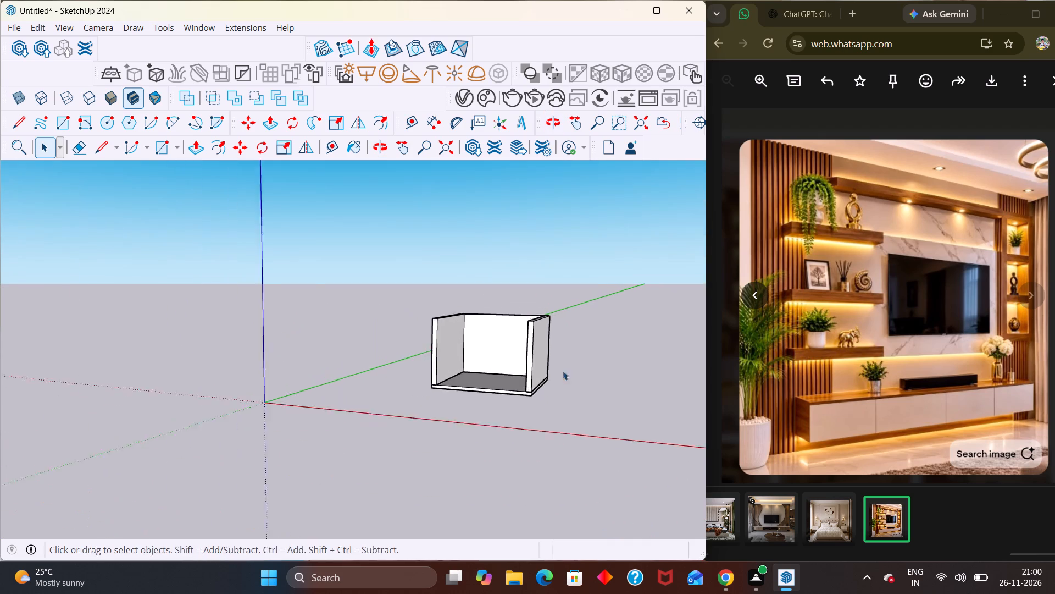
pyautogui.moveTo(553, 383); pyautogui.dragTo(564, 308, button='middle')
pyautogui.scroll(2, 564, 308)
pyautogui.moveTo(560, 317); pyautogui.dragTo(567, 359, button='middle')
pyautogui.scroll(2, 567, 359)
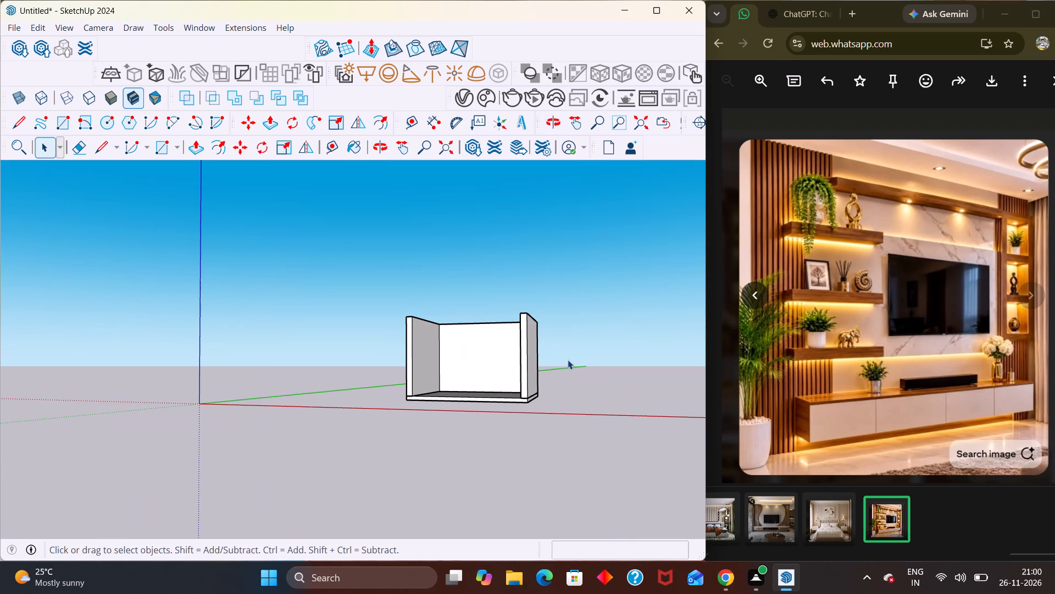
pyautogui.scroll(-4, 549, 386)
pyautogui.moveTo(567, 391); pyautogui.dragTo(596, 399, button='middle')
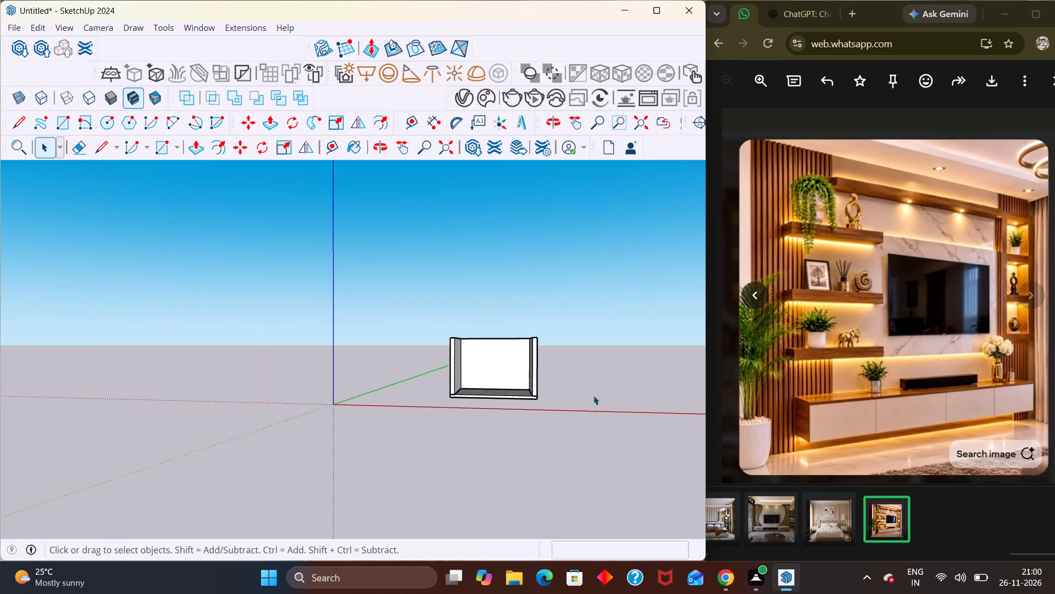
pyautogui.scroll(-3, 593, 395)
pyautogui.moveTo(594, 404); pyautogui.dragTo(596, 452, button='middle')
pyautogui.scroll(-1, 595, 433)
pyautogui.moveTo(552, 382); pyautogui.dragTo(541, 409, button='middle')
pyautogui.scroll(4, 541, 409)
pyautogui.moveTo(551, 372); pyautogui.dragTo(516, 310, button='middle')
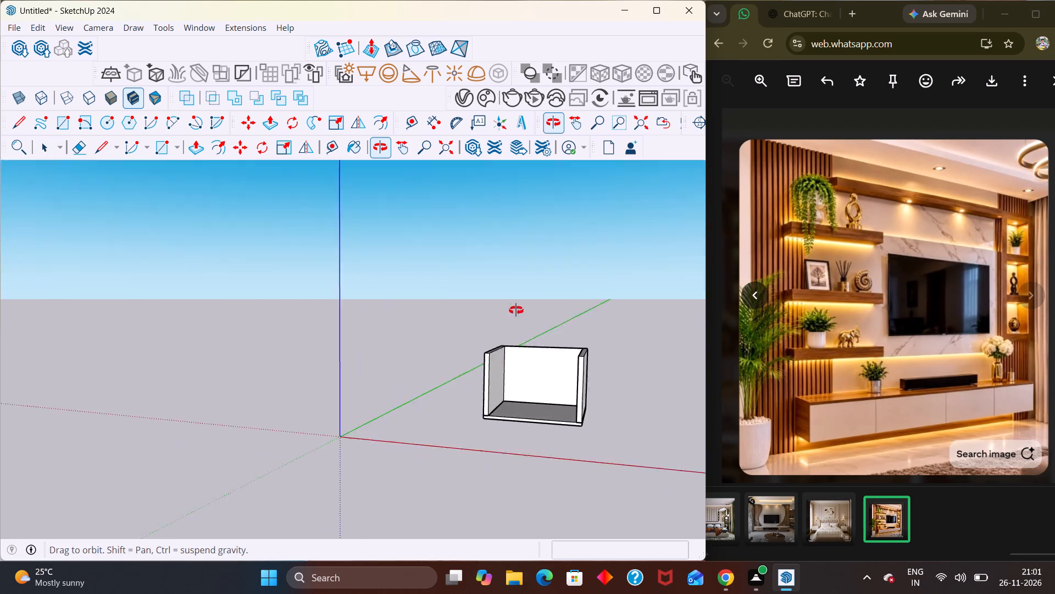
pyautogui.moveTo(516, 310); pyautogui.dragTo(508, 307, button='middle')
pyautogui.scroll(3, 570, 361)
pyautogui.moveTo(570, 361); pyautogui.dragTo(542, 352, button='middle')
pyautogui.moveTo(600, 344); pyautogui.dragTo(548, 356, button='middle')
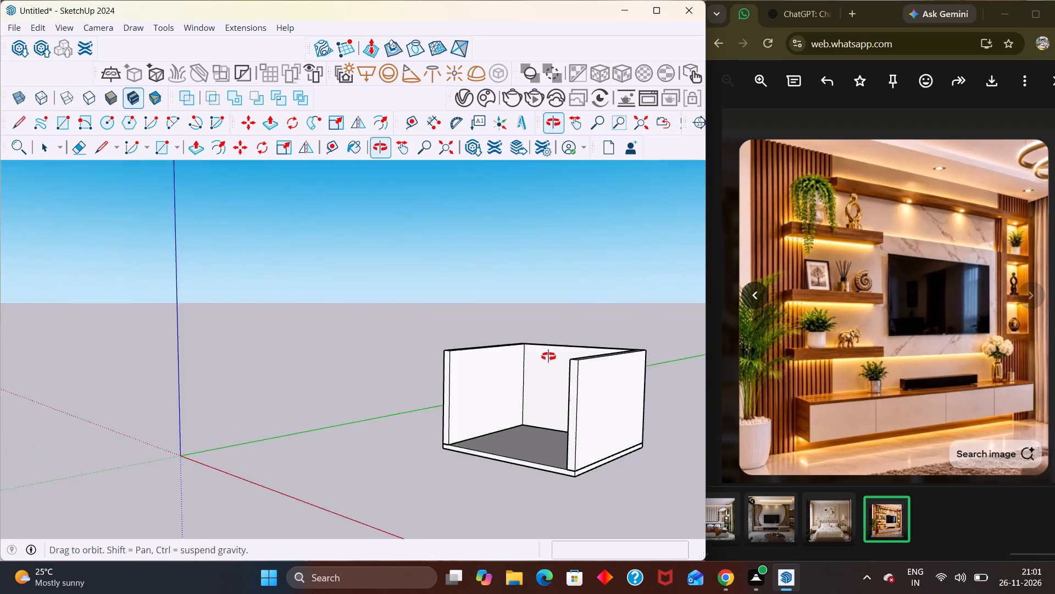
pyautogui.moveTo(548, 356); pyautogui.dragTo(574, 327, button='middle')
pyautogui.scroll(2, 577, 344)
pyautogui.moveTo(635, 378); pyautogui.dragTo(583, 377, button='middle')
pyautogui.scroll(1, 583, 378)
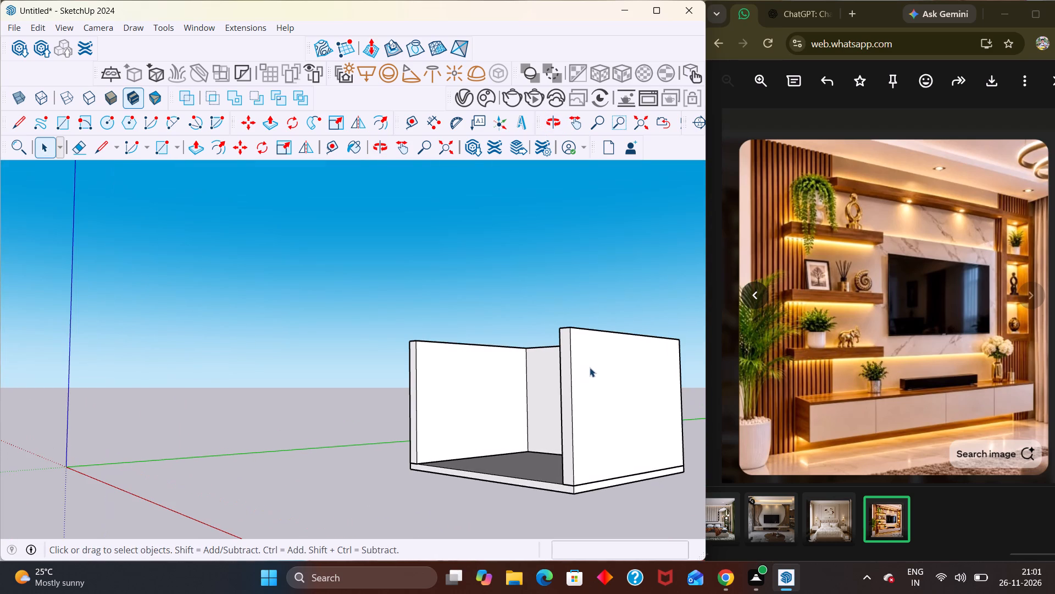
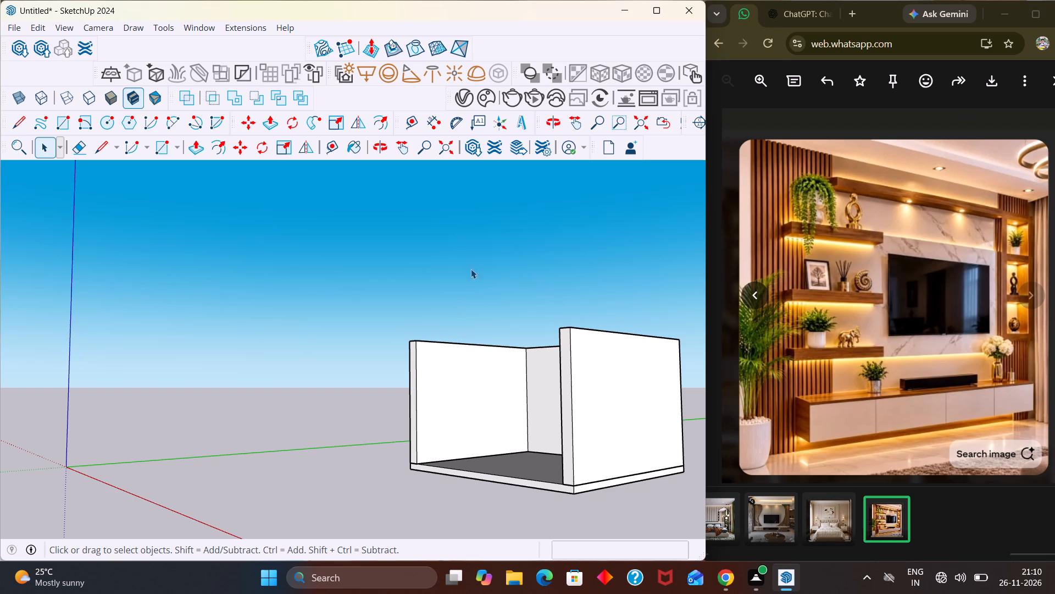
# Examine the room shell from outside and above, closing in on the inner face of the back wall.
pyautogui.scroll(-1, 388, 330)
pyautogui.moveTo(427, 315); pyautogui.dragTo(459, 359, button='middle')
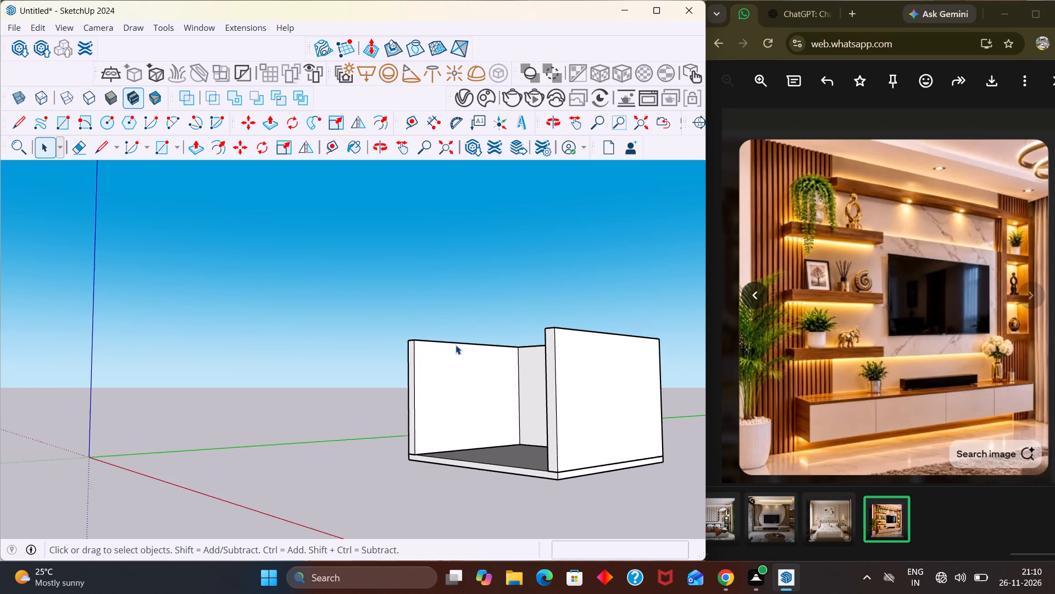
pyautogui.scroll(-2, 454, 345)
pyautogui.moveTo(448, 365); pyautogui.dragTo(487, 448, button='middle')
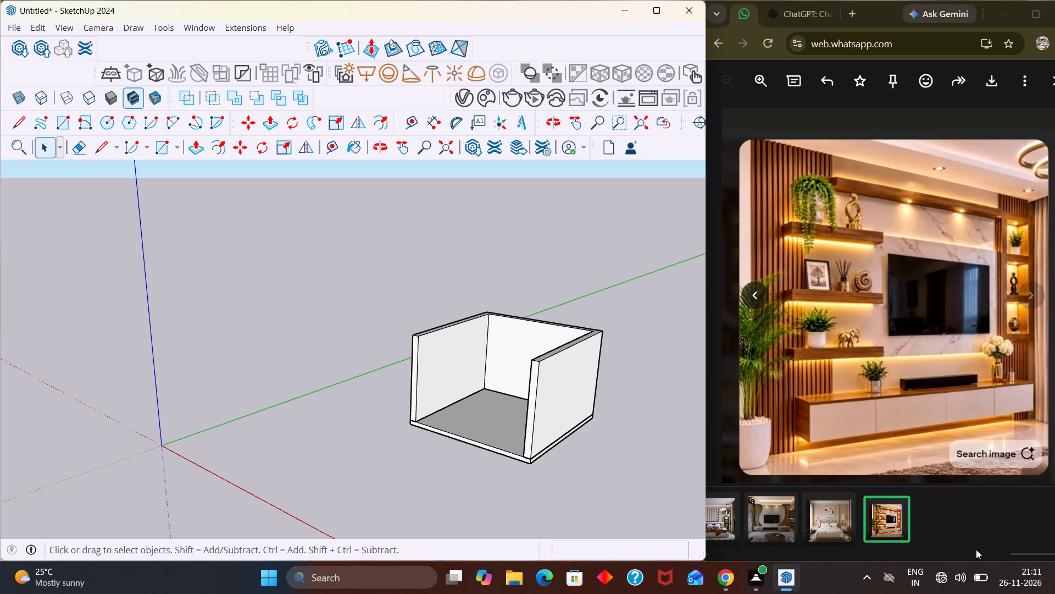
pyautogui.scroll(1, 1031, 569)
pyautogui.moveTo(564, 412); pyautogui.dragTo(568, 363, button='middle')
pyautogui.scroll(1, 556, 356)
pyautogui.moveTo(486, 347); pyautogui.dragTo(589, 326, button='middle')
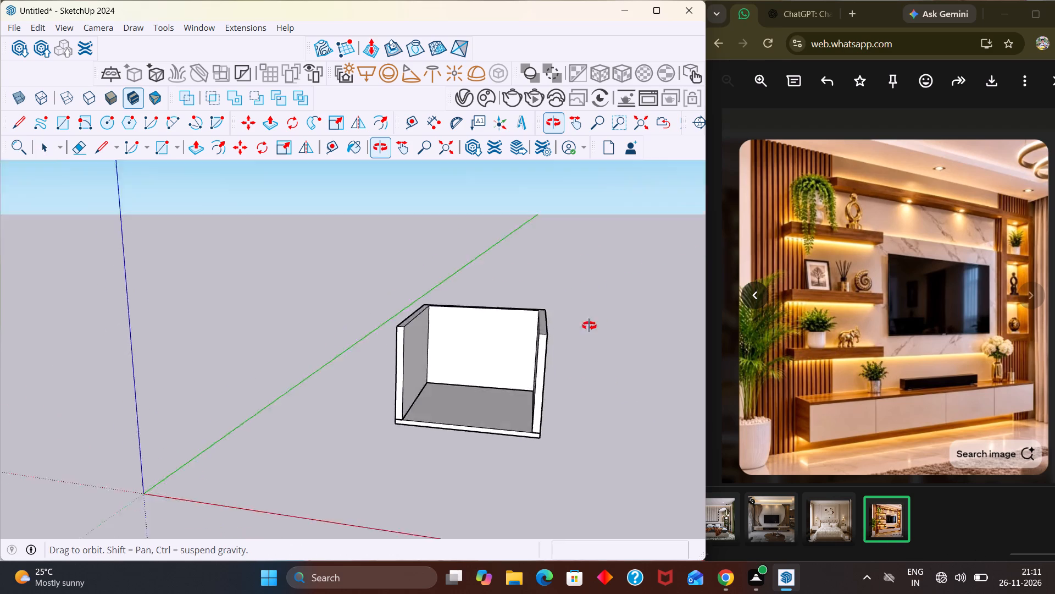
pyautogui.moveTo(589, 326); pyautogui.dragTo(557, 280, button='middle')
pyautogui.scroll(3, 579, 277)
pyautogui.moveTo(508, 380); pyautogui.dragTo(581, 472, button='middle')
pyautogui.scroll(4, 473, 282)
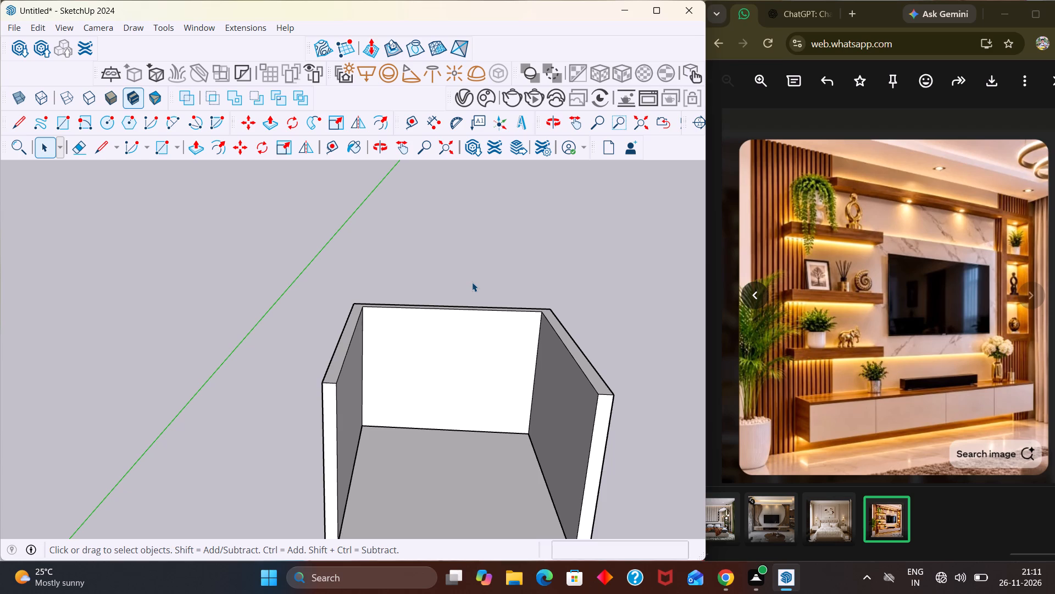
pyautogui.scroll(2, 407, 395)
pyautogui.moveTo(413, 404); pyautogui.dragTo(413, 404, button='middle')
pyautogui.moveTo(413, 404); pyautogui.dragTo(413, 377, button='middle')
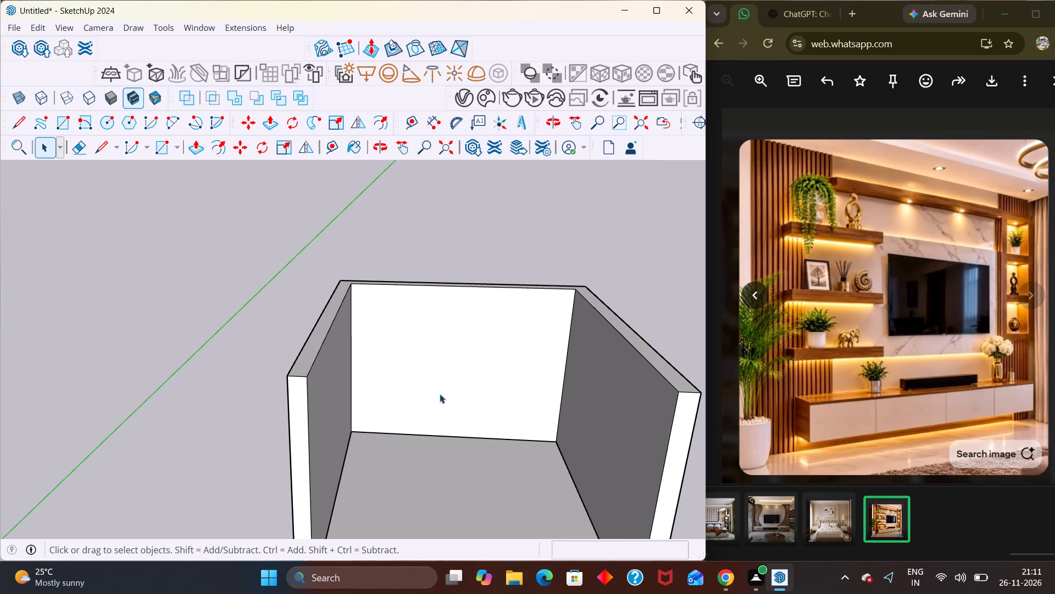
pyautogui.moveTo(440, 409); pyautogui.dragTo(437, 398, button='middle')
pyautogui.scroll(3, 437, 398)
pyautogui.moveTo(430, 406); pyautogui.dragTo(466, 520, button='middle')
pyautogui.moveTo(417, 438); pyautogui.dragTo(380, 376, button='middle')
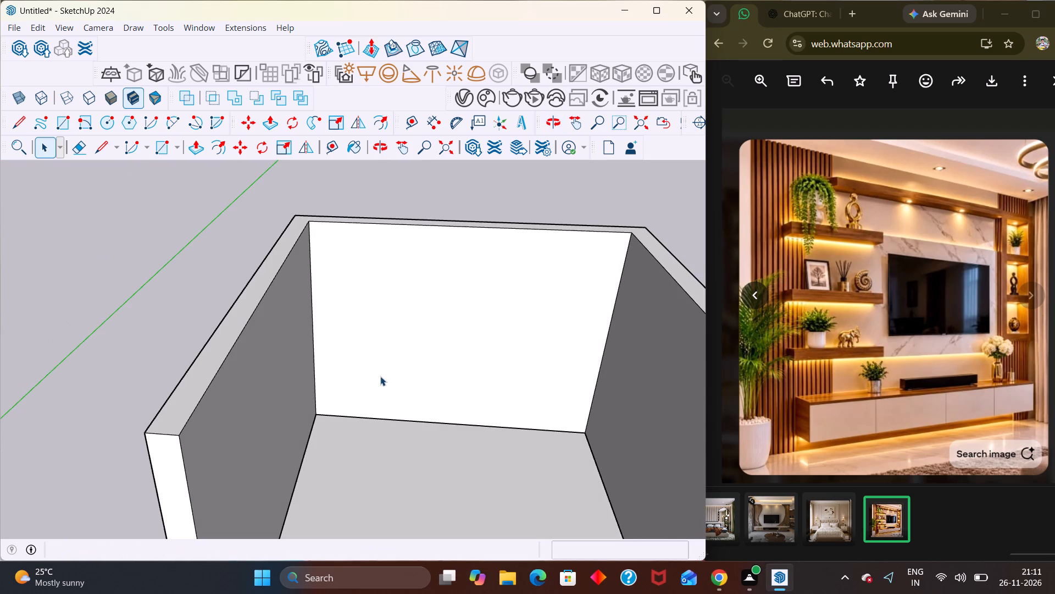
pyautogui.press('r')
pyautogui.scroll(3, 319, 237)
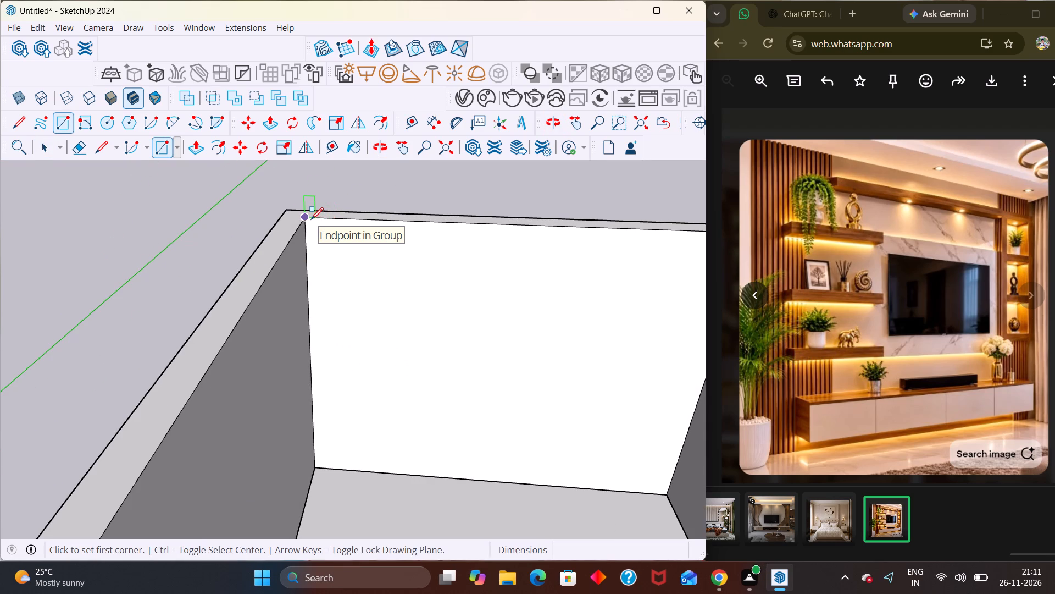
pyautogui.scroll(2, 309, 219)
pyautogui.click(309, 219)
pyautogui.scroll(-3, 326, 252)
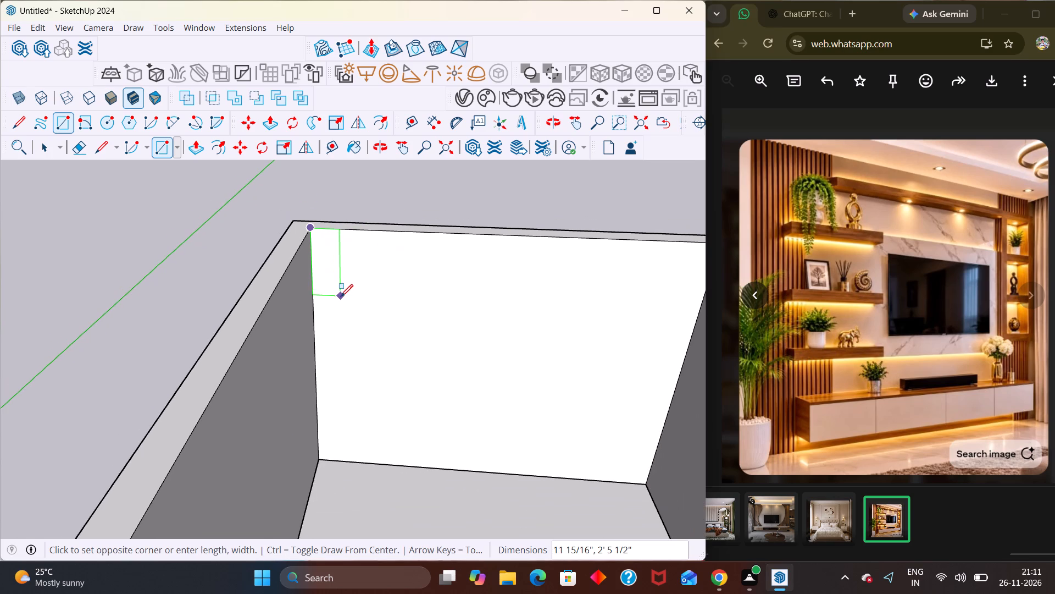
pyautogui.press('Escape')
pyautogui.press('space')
# Open the wall group for editing.
pyautogui.doubleClick(352, 316)
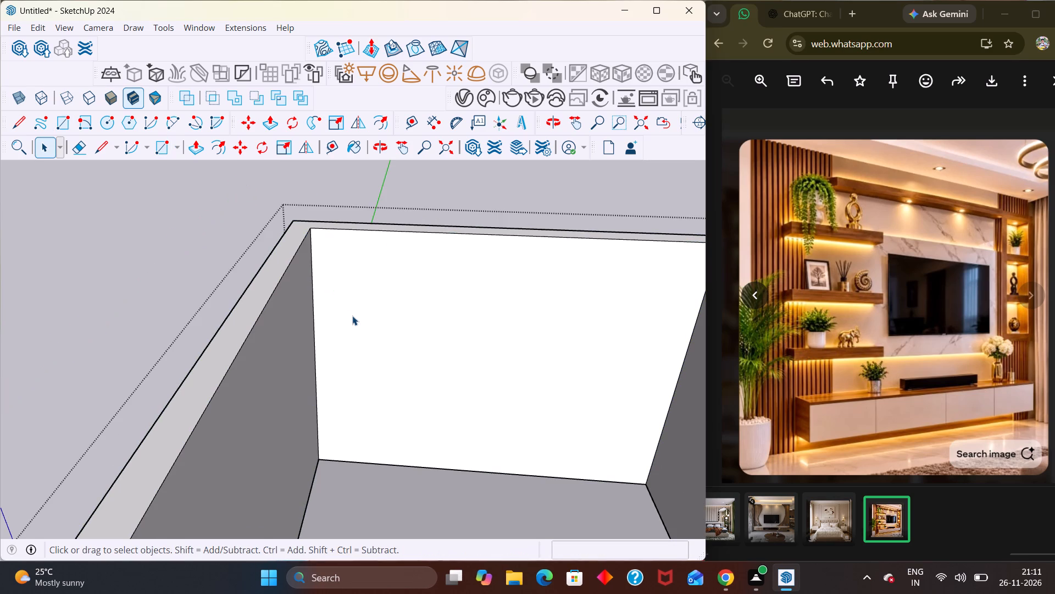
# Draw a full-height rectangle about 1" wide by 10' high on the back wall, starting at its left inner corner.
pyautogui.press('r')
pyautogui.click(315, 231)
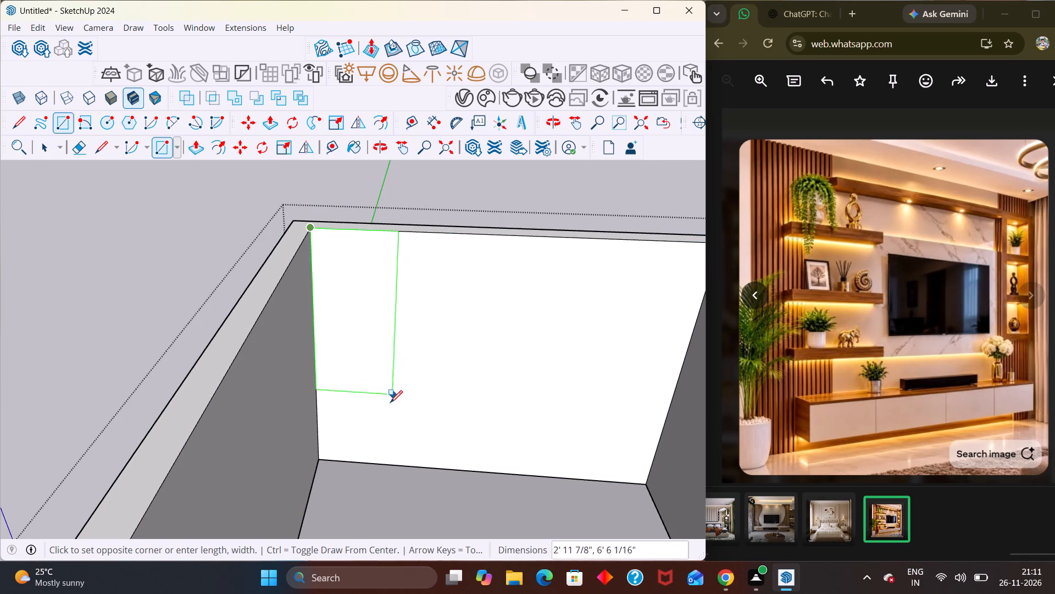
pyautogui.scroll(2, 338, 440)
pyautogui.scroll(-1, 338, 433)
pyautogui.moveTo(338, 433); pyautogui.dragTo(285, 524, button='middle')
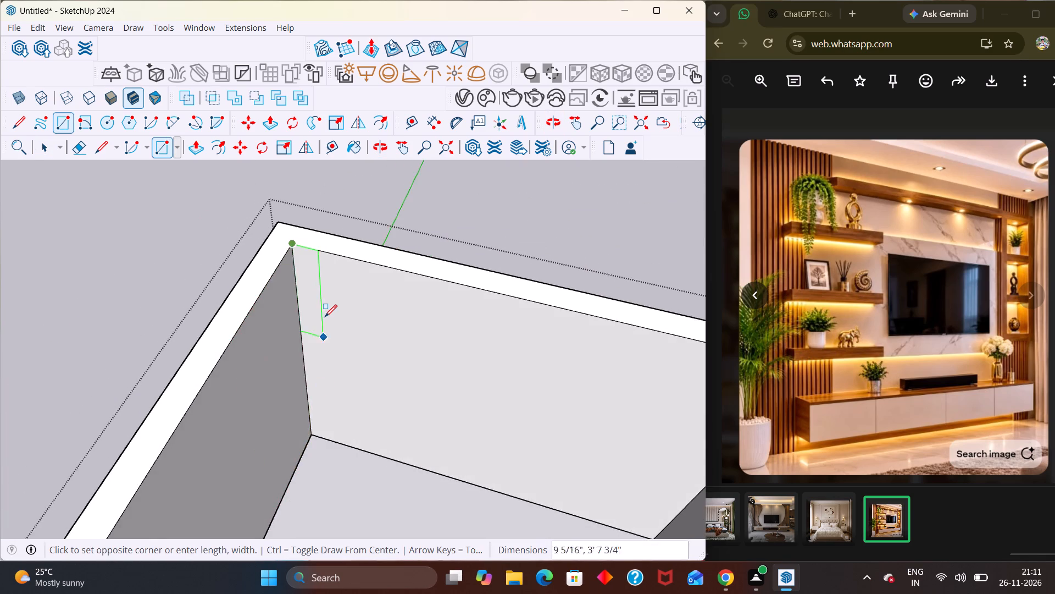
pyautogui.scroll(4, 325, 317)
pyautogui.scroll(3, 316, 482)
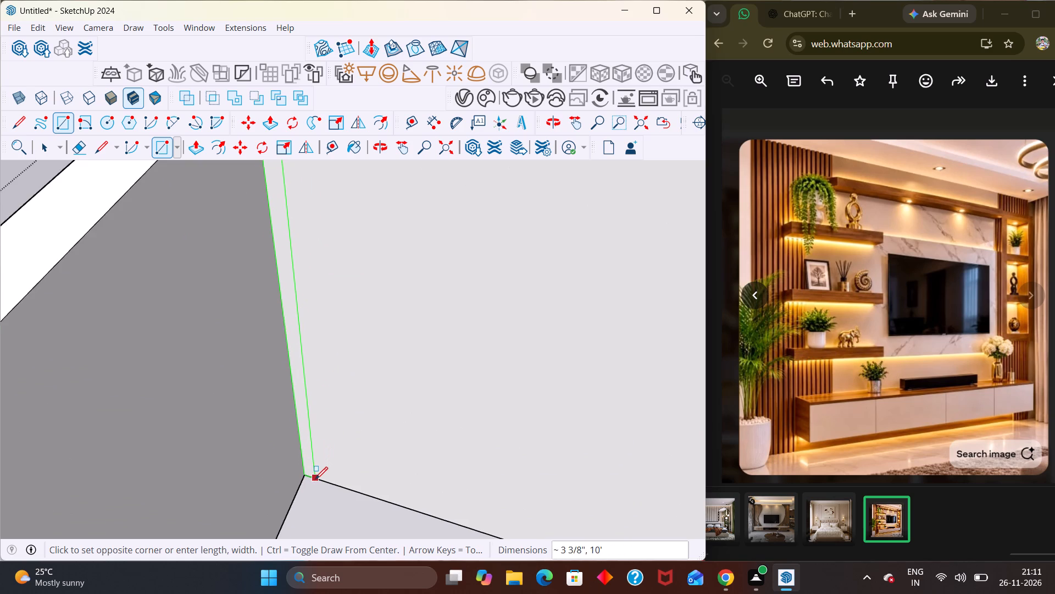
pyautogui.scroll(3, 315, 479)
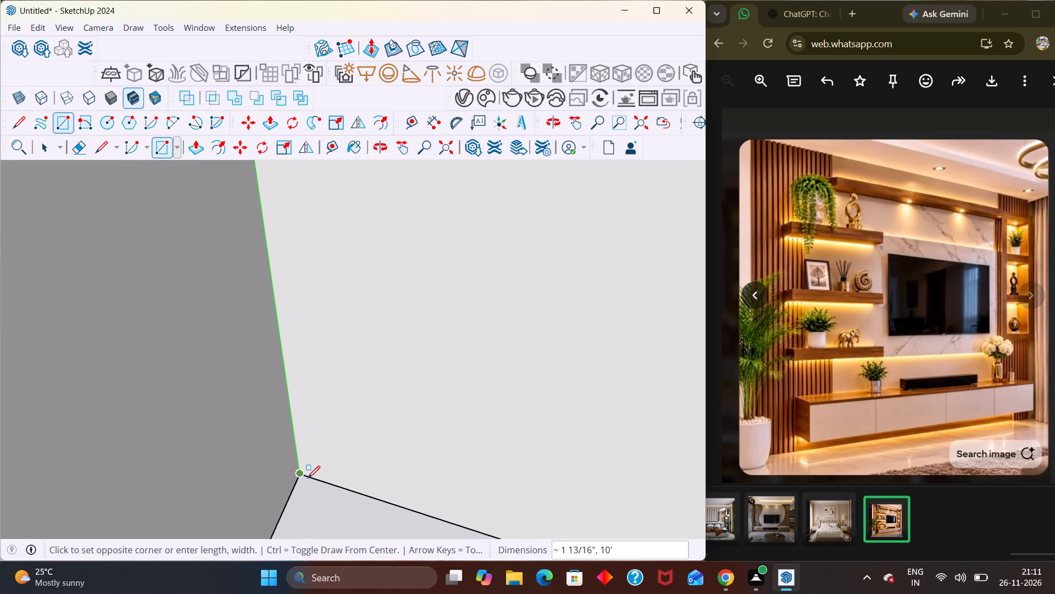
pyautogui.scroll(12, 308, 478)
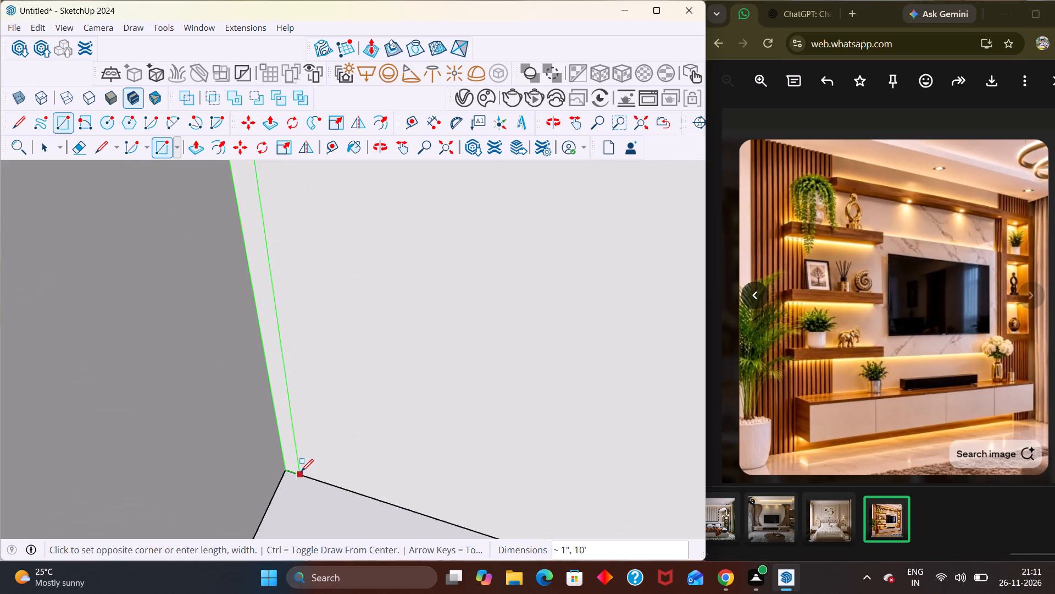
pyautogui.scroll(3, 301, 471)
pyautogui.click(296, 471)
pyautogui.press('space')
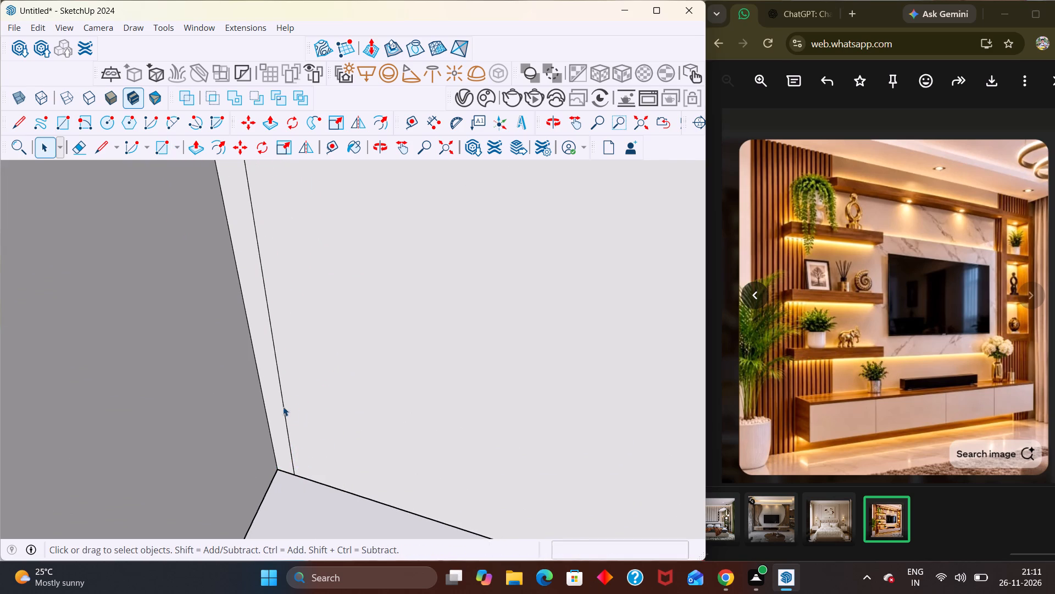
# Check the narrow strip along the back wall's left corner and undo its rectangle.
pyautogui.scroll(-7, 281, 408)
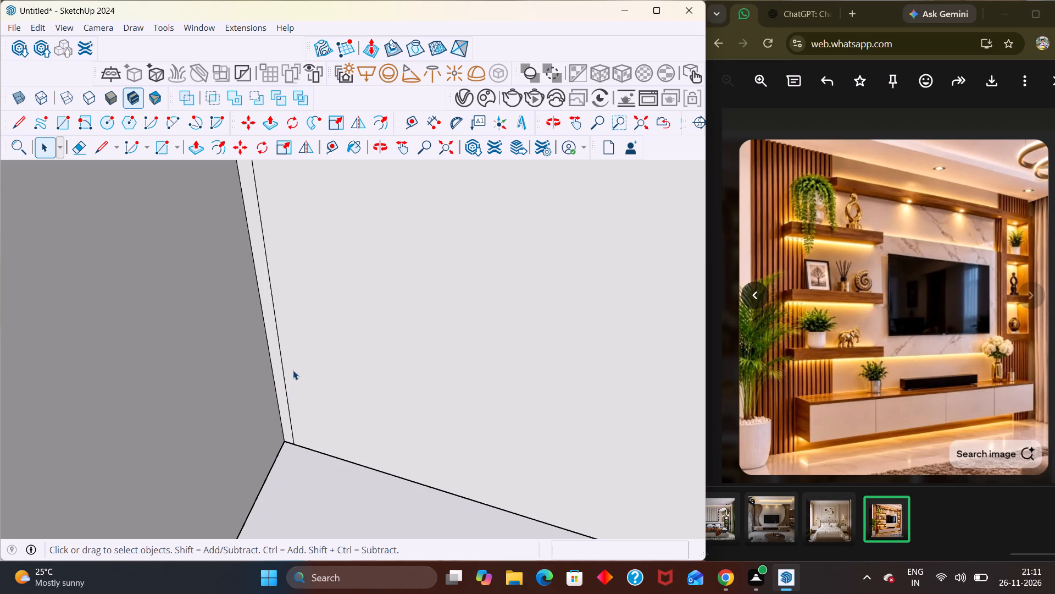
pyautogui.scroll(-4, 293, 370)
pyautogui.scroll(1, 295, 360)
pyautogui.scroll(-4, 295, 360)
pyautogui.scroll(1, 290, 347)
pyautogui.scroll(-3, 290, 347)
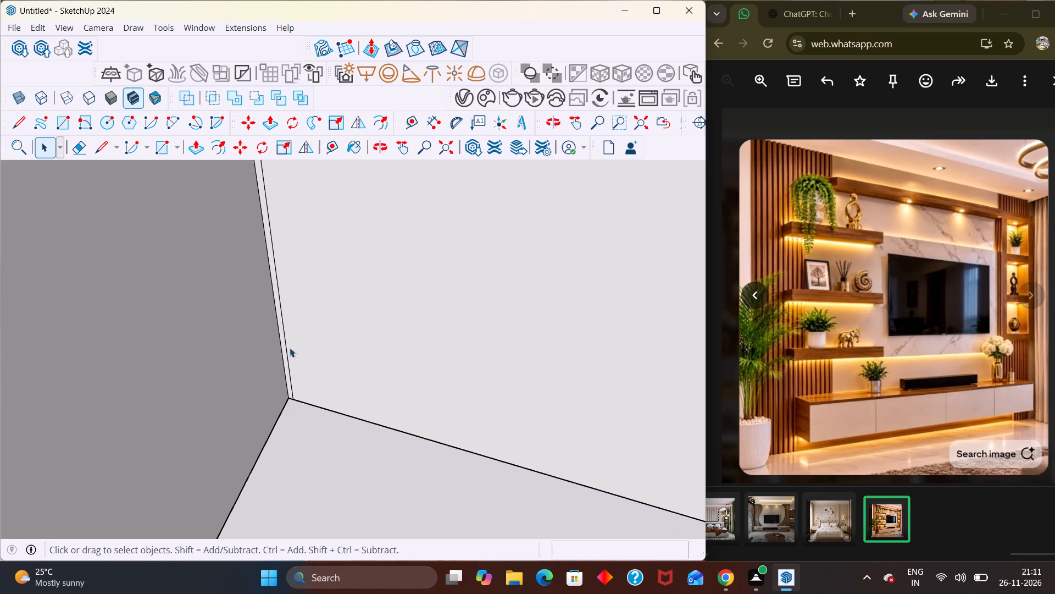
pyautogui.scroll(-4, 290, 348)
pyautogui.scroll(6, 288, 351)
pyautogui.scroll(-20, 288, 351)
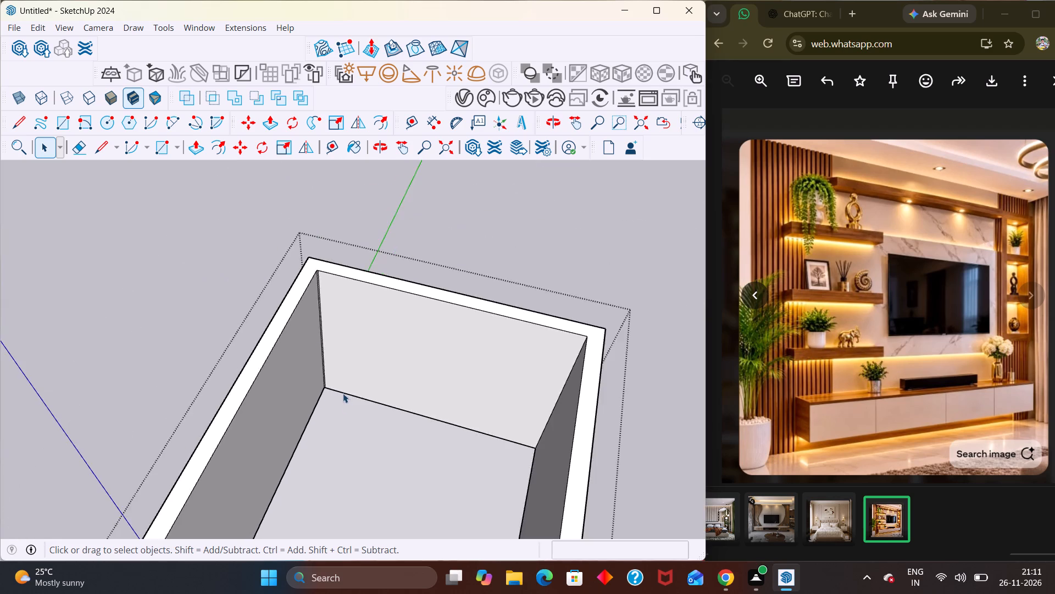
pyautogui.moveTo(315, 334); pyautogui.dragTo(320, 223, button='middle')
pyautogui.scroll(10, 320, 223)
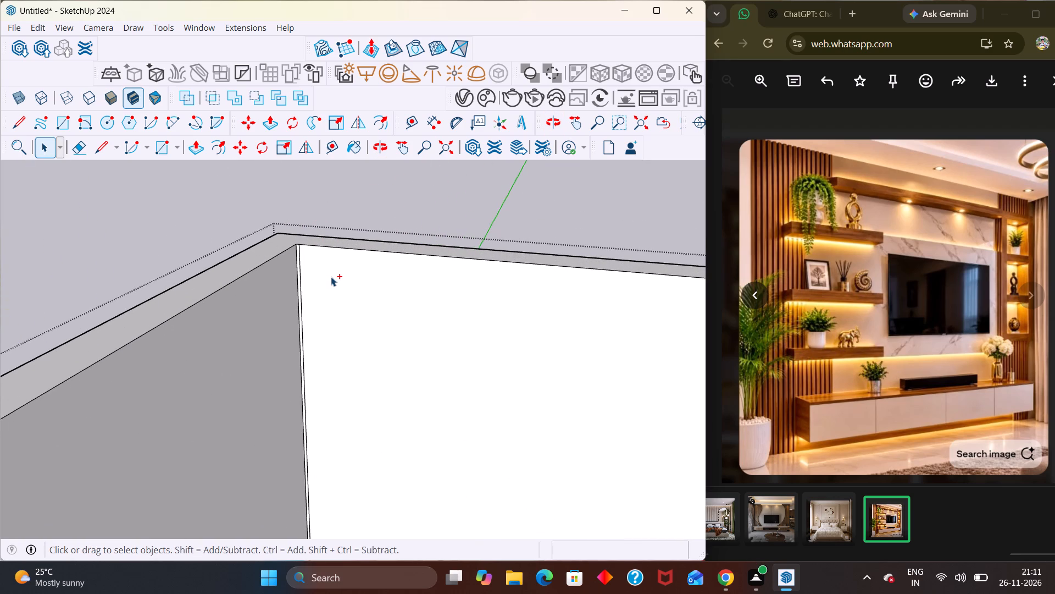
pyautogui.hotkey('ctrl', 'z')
# Draw a narrow rectangle about 1 5/16" wide by 10' high on the back wall, from its left top corner to the floor.
pyautogui.press('r')
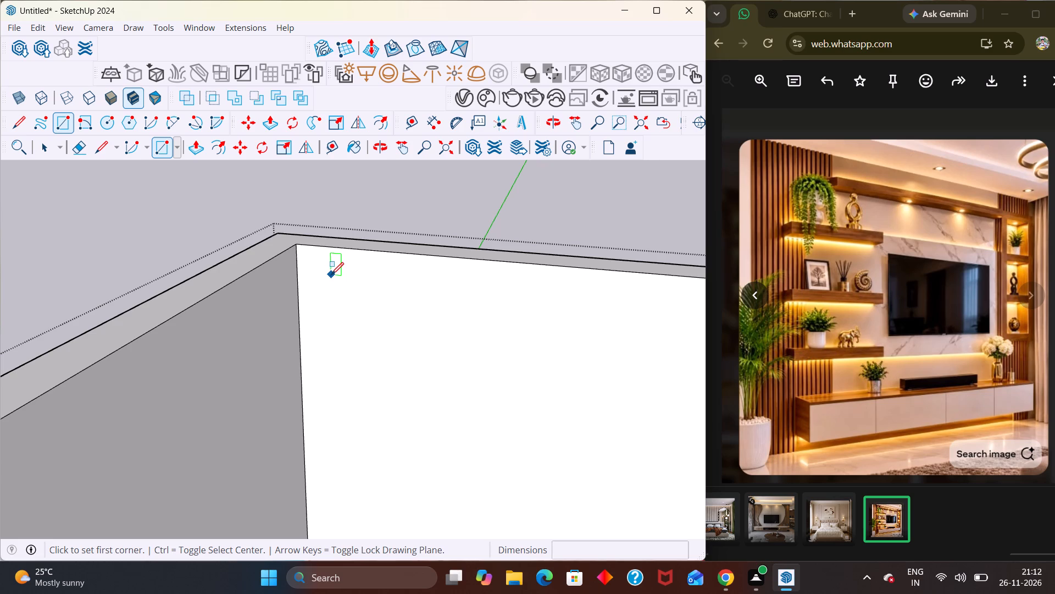
pyautogui.click(298, 244)
pyautogui.scroll(-11, 315, 349)
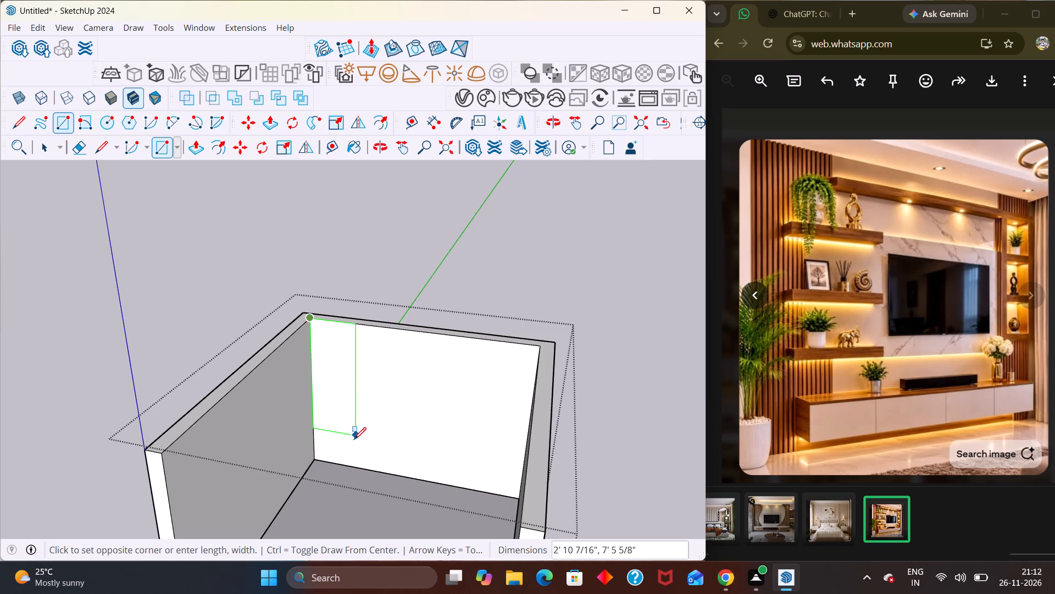
pyautogui.scroll(3, 338, 459)
pyautogui.moveTo(328, 460); pyautogui.dragTo(317, 522, button='middle')
pyautogui.middleClick(317, 520)
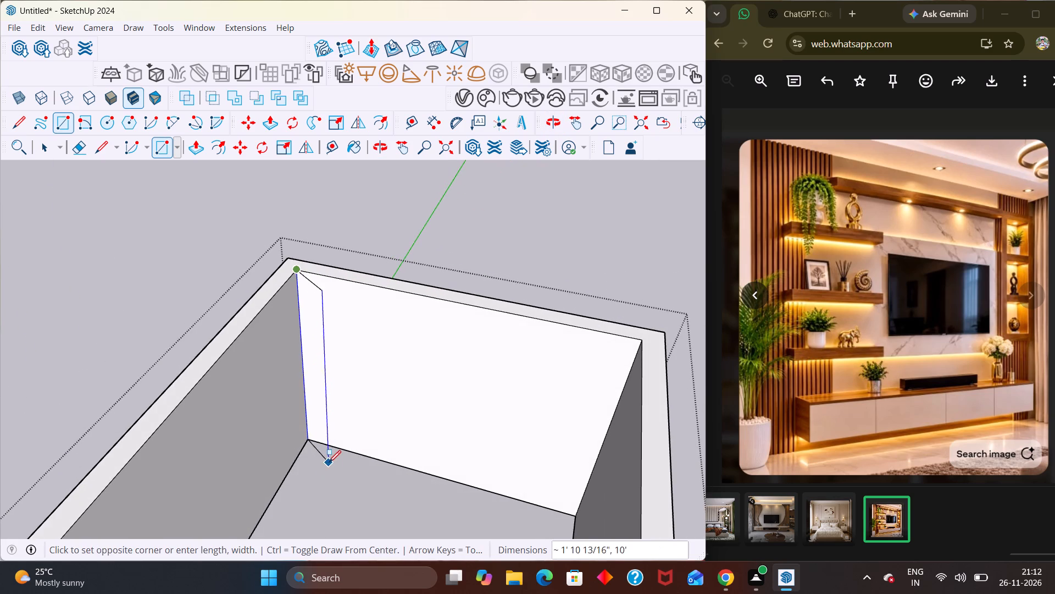
pyautogui.scroll(4, 324, 438)
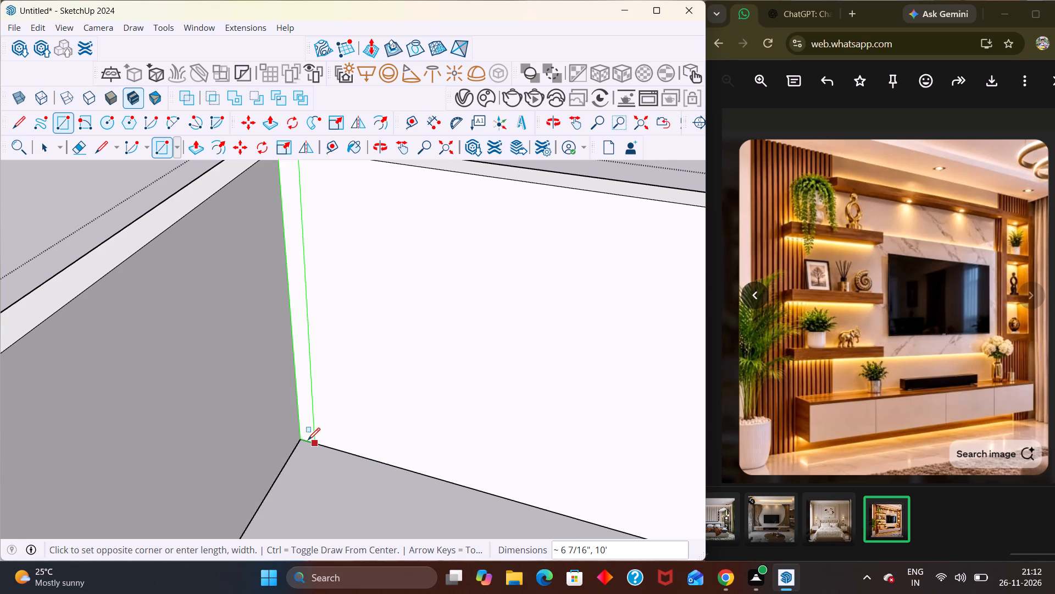
pyautogui.scroll(-3, 307, 440)
pyautogui.moveTo(314, 448); pyautogui.dragTo(336, 506, button='middle')
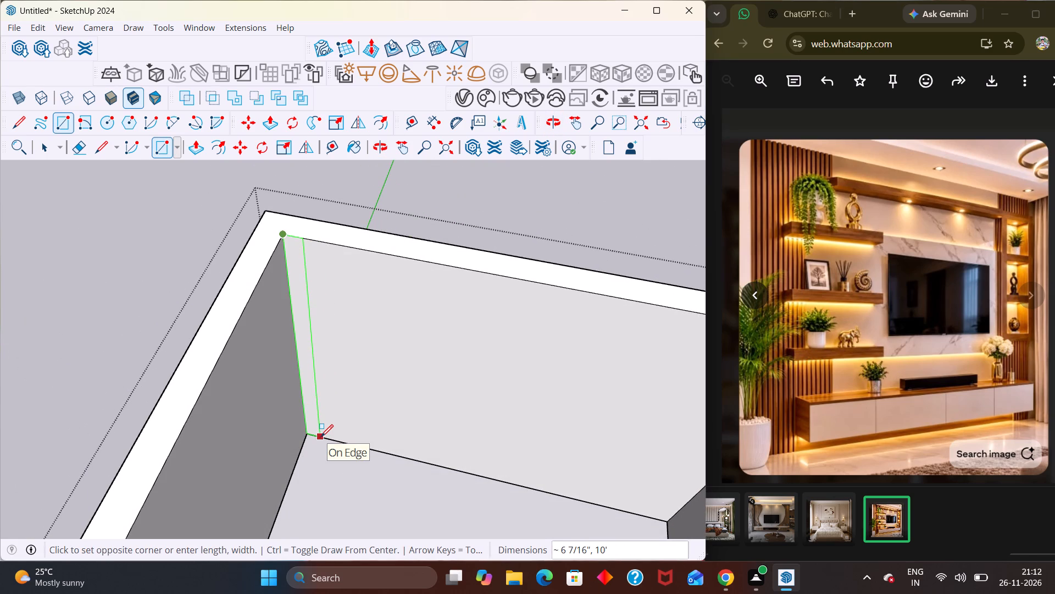
pyautogui.scroll(3, 314, 436)
pyautogui.scroll(-2, 326, 449)
pyautogui.scroll(1, 330, 454)
pyautogui.scroll(-6, 331, 455)
pyautogui.moveTo(337, 464); pyautogui.dragTo(357, 330, button='middle')
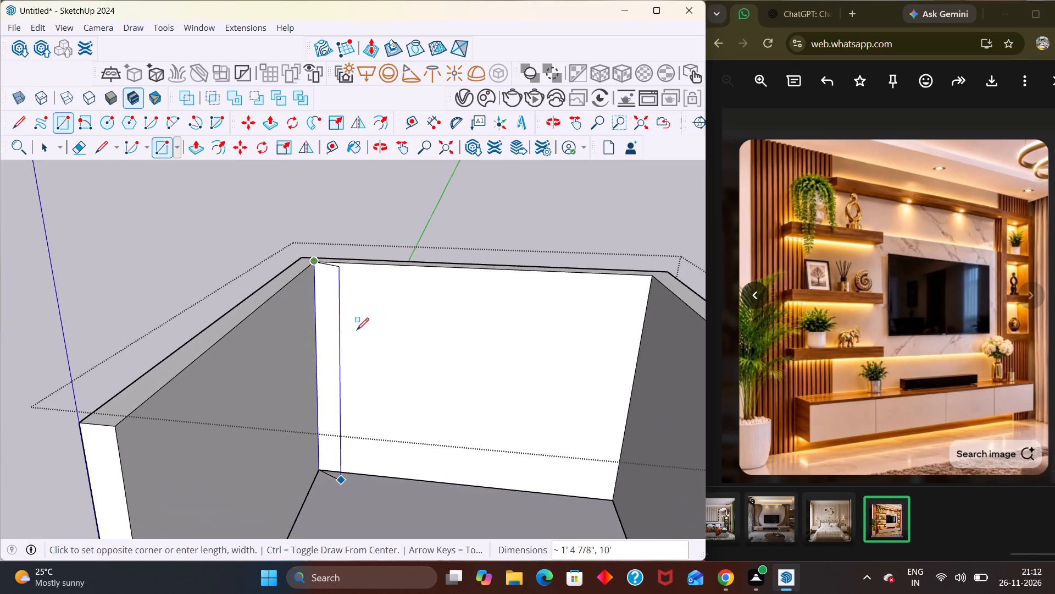
pyautogui.scroll(4, 332, 453)
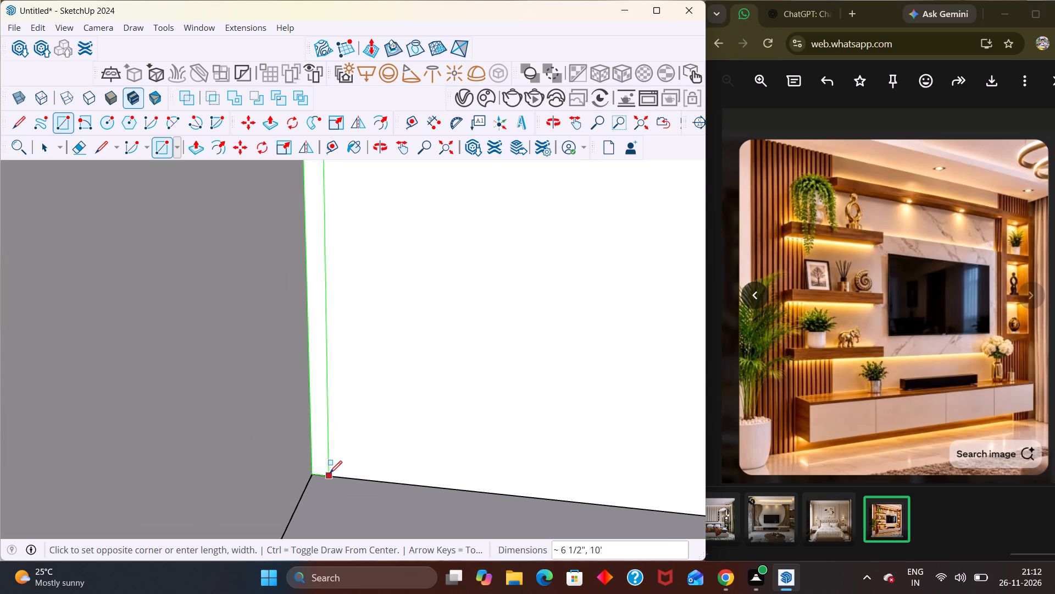
pyautogui.scroll(6, 326, 472)
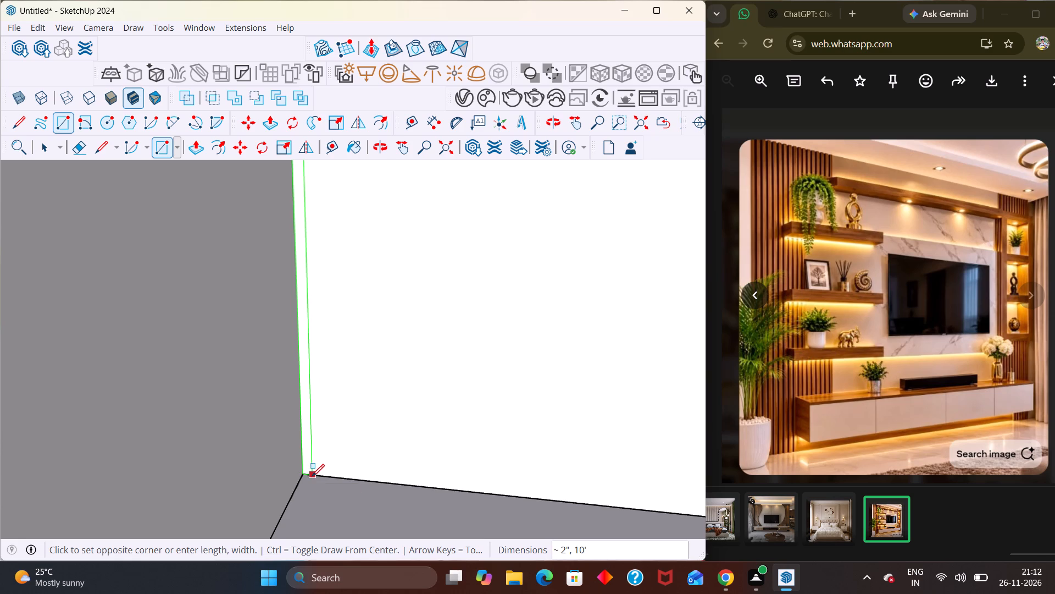
pyautogui.scroll(8, 312, 476)
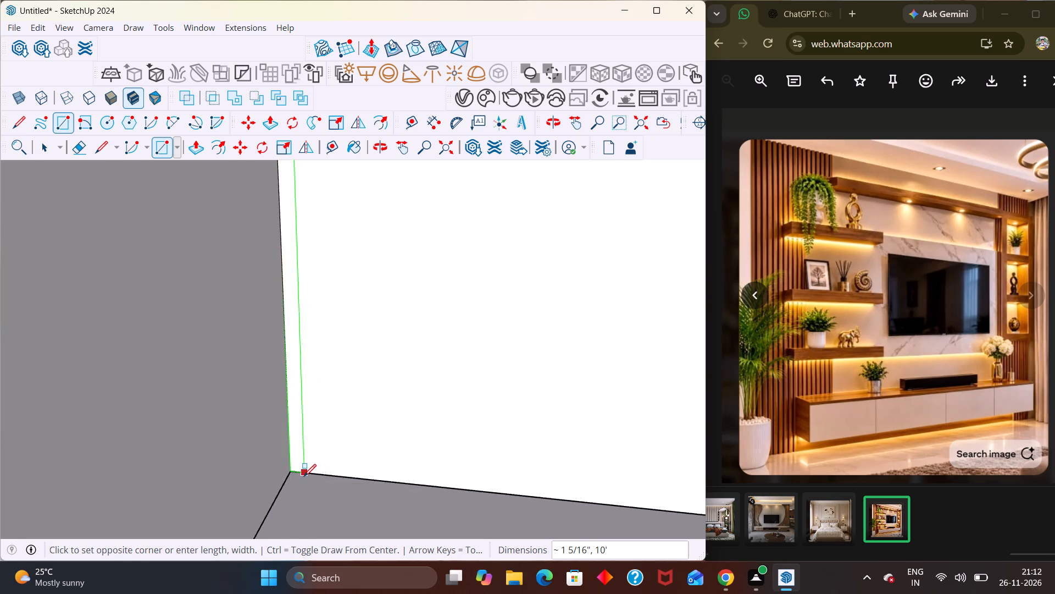
pyautogui.click(304, 476)
pyautogui.scroll(-9, 306, 473)
pyautogui.scroll(1, 320, 479)
pyautogui.scroll(-4, 320, 480)
pyautogui.press('space')
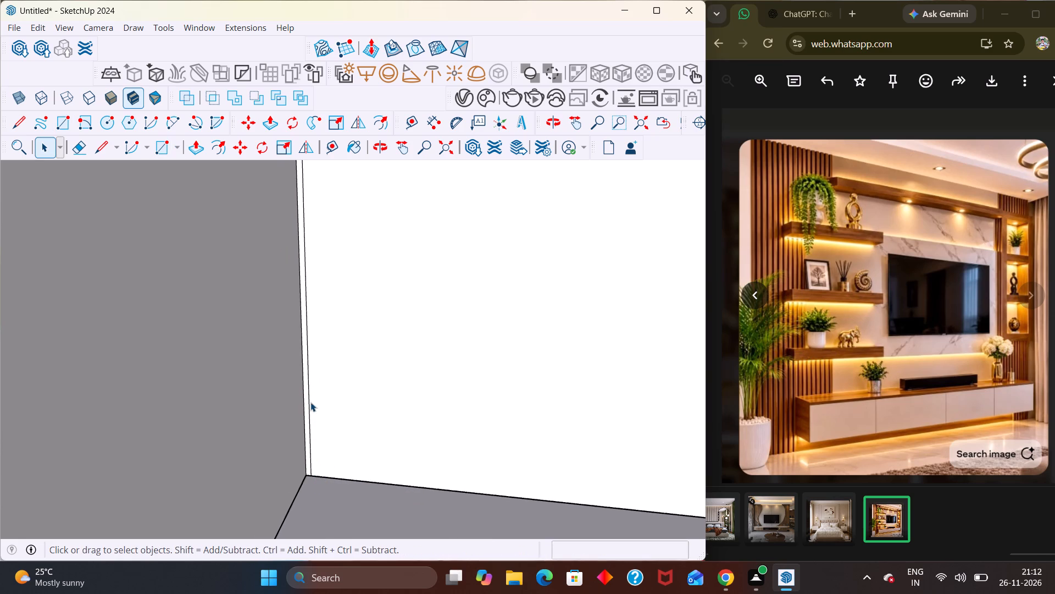
# Select the narrow strip face with its edges at the back wall's left corner and make it a group.
pyautogui.click(306, 405)
pyautogui.click(306, 405)
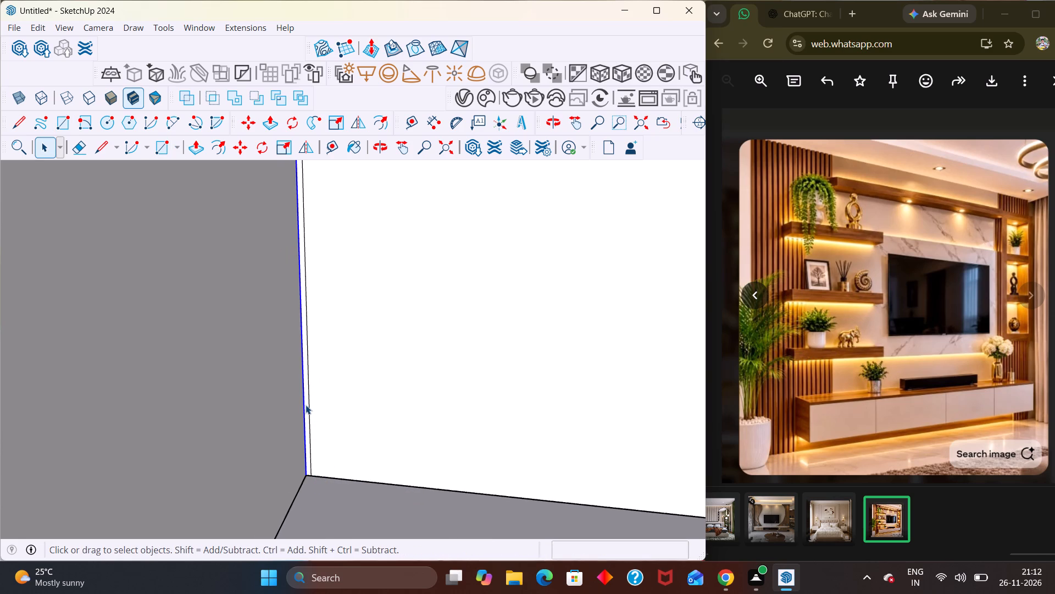
pyautogui.scroll(1, 306, 405)
pyautogui.scroll(-16, 306, 405)
pyautogui.scroll(9, 351, 334)
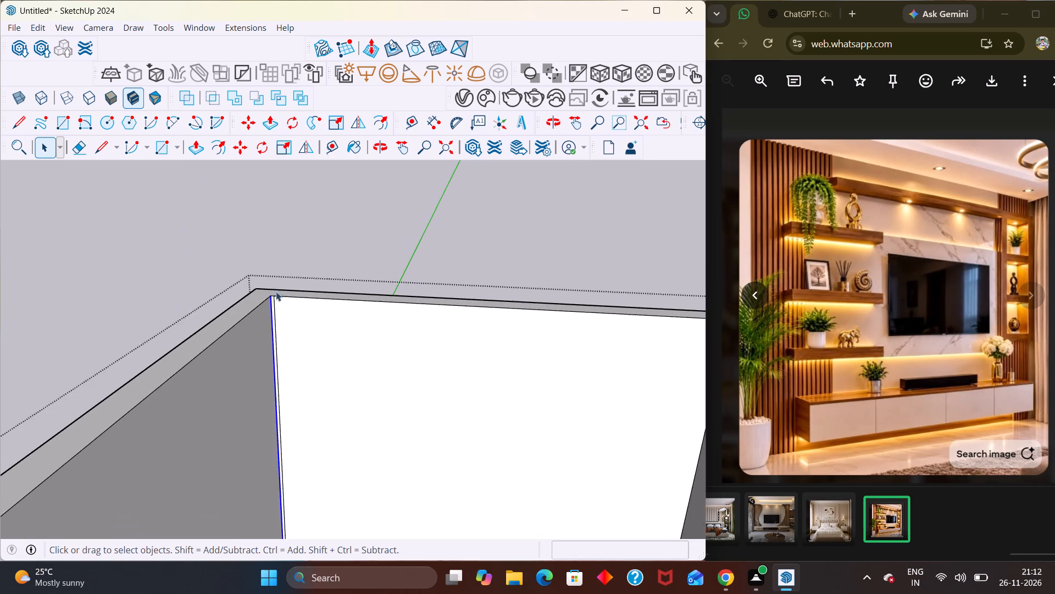
pyautogui.scroll(18, 276, 291)
pyautogui.doubleClick(290, 336)
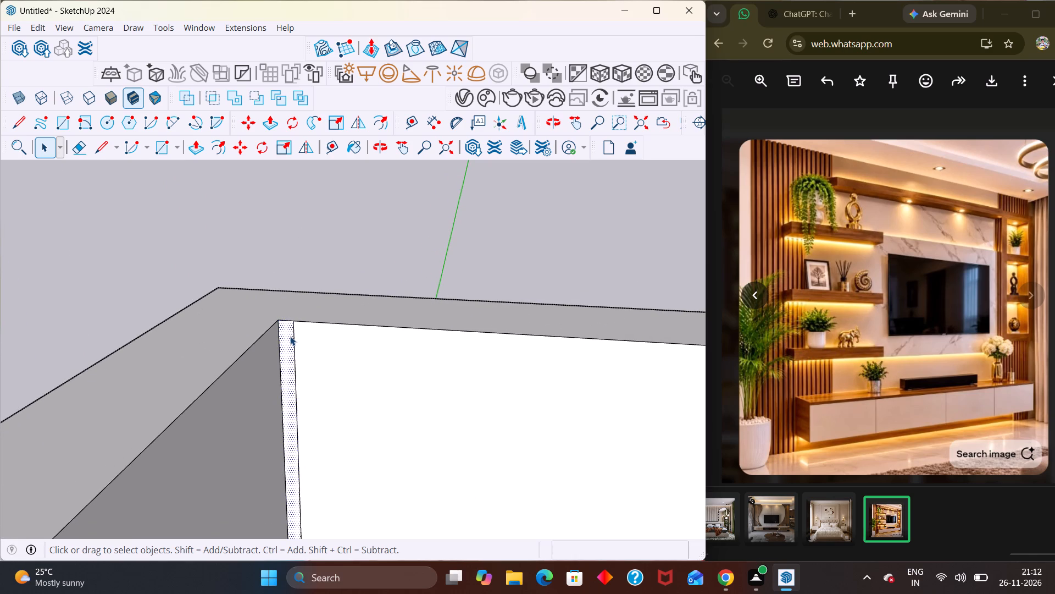
pyautogui.rightClick(290, 336)
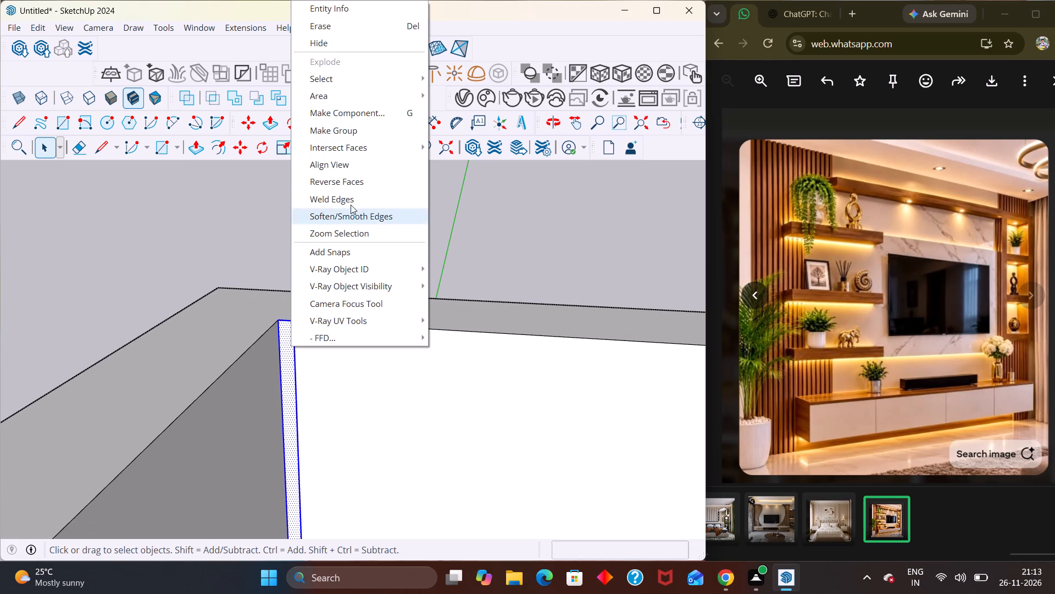
pyautogui.click(336, 128)
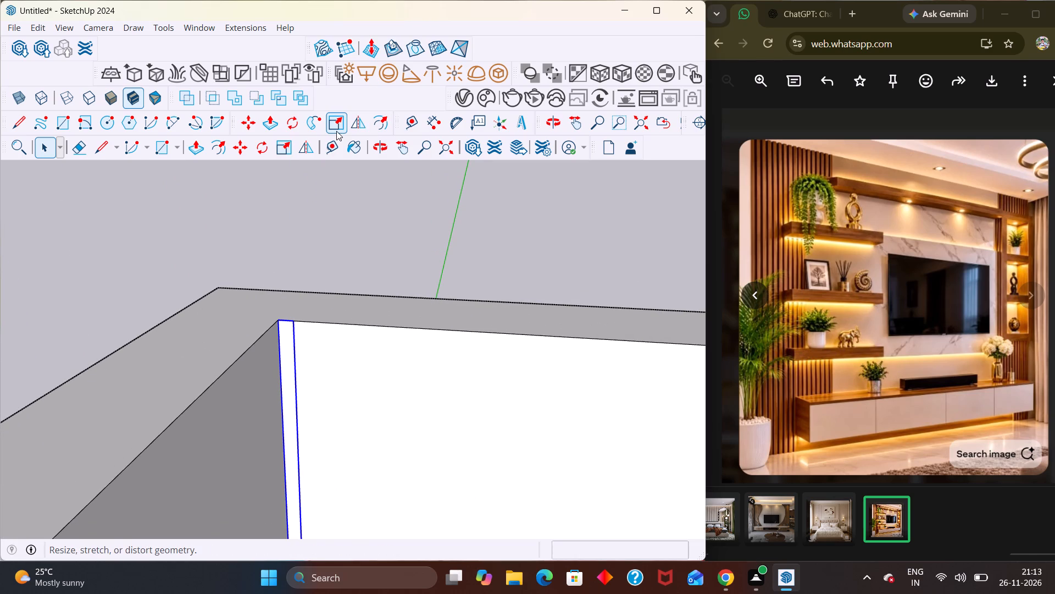
# Open the narrow strip's group at the back wall's corner and extrude its face to a slat about 13/16" deep.
pyautogui.doubleClick(285, 345)
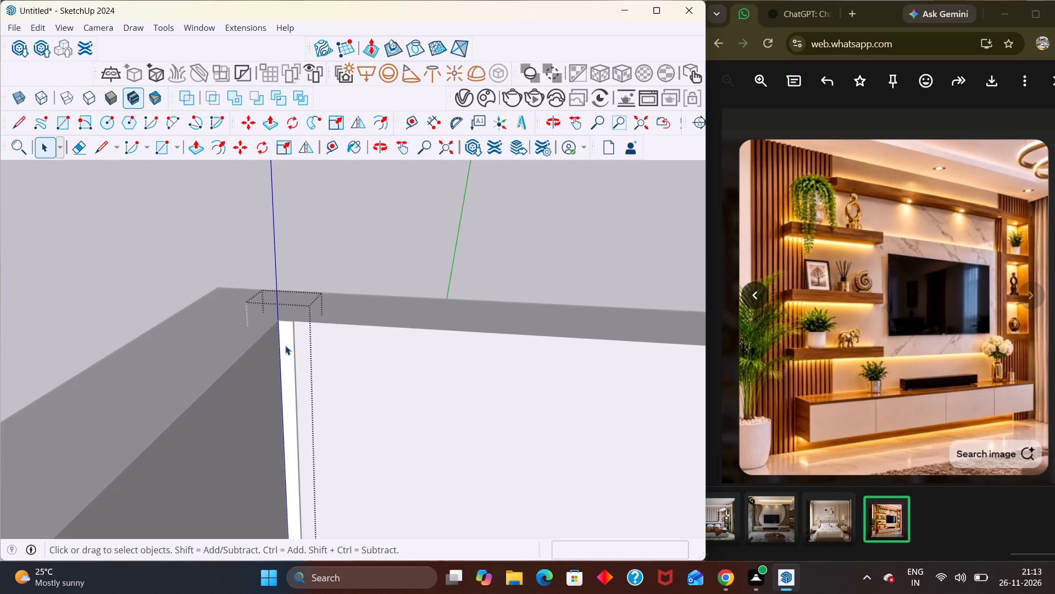
pyautogui.press('p')
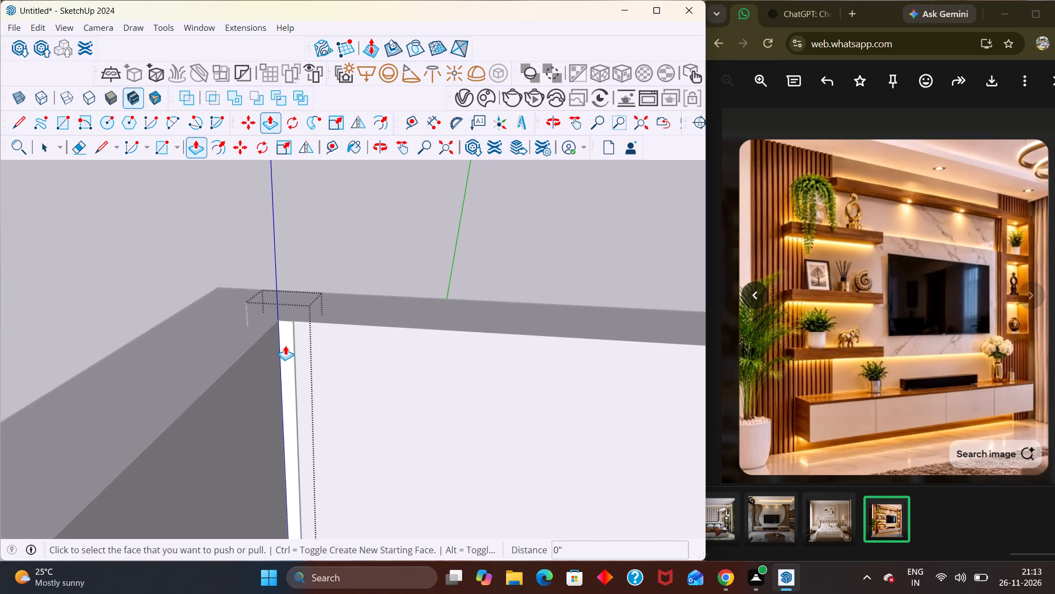
pyautogui.click(286, 353)
pyautogui.moveTo(279, 370); pyautogui.dragTo(140, 387, button='middle')
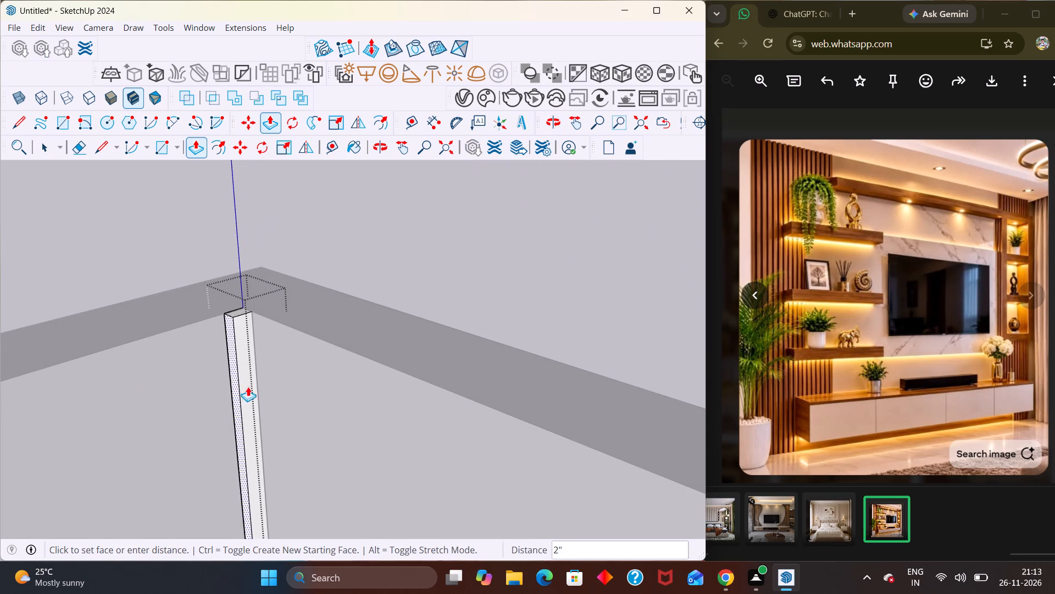
pyautogui.scroll(3, 248, 386)
pyautogui.moveTo(252, 382); pyautogui.dragTo(234, 427, button='middle')
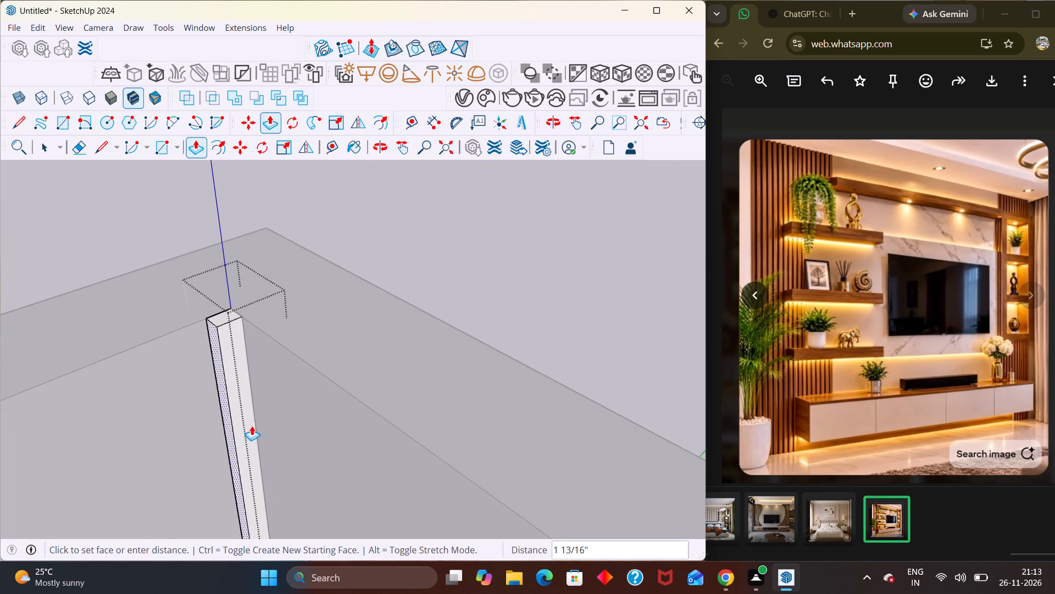
pyautogui.moveTo(249, 414); pyautogui.dragTo(245, 503, button='middle')
pyautogui.scroll(-3, 266, 477)
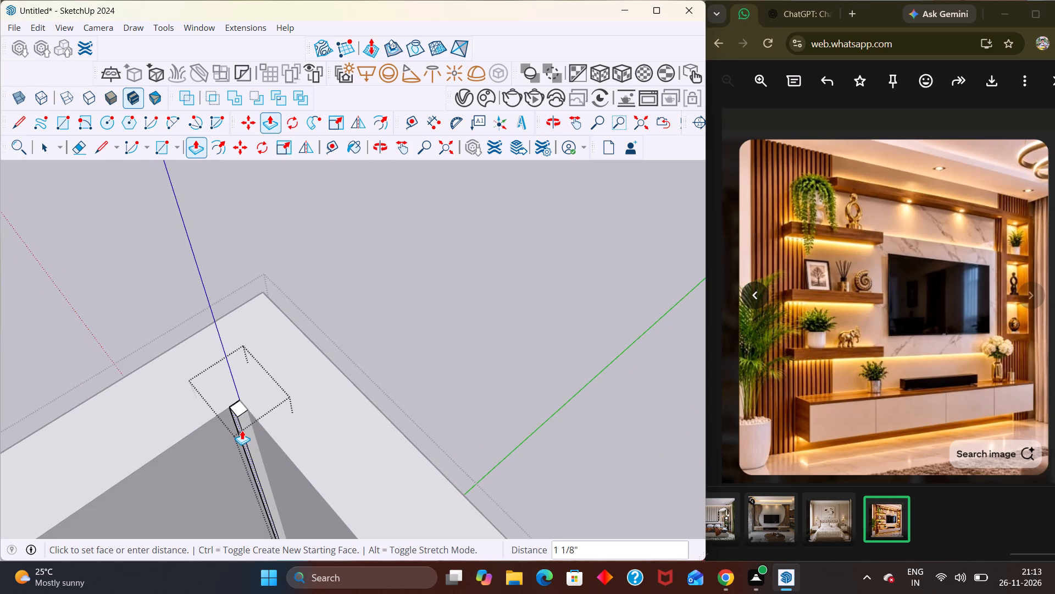
pyautogui.click(244, 427)
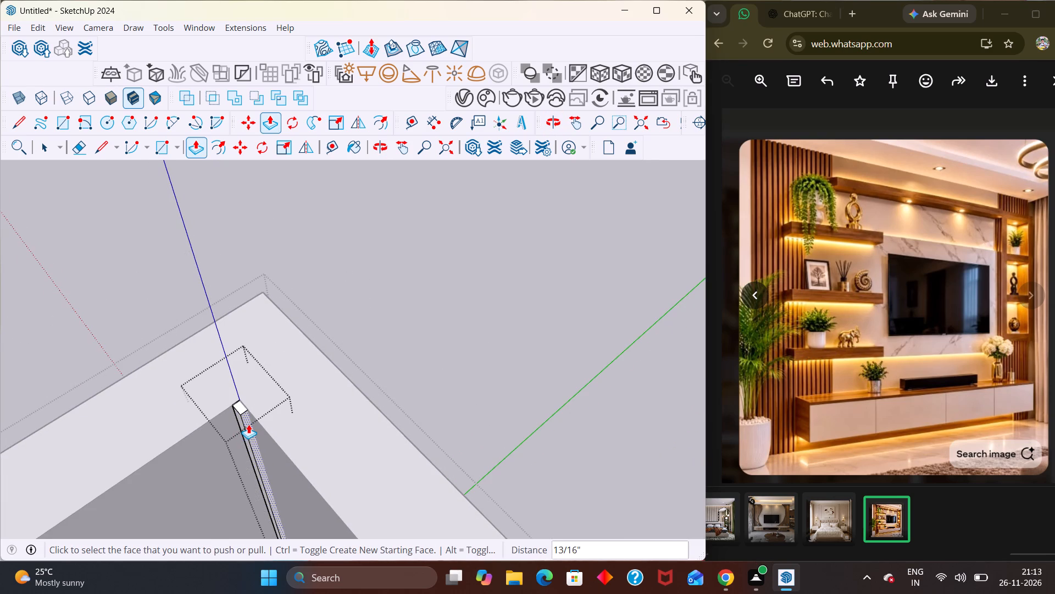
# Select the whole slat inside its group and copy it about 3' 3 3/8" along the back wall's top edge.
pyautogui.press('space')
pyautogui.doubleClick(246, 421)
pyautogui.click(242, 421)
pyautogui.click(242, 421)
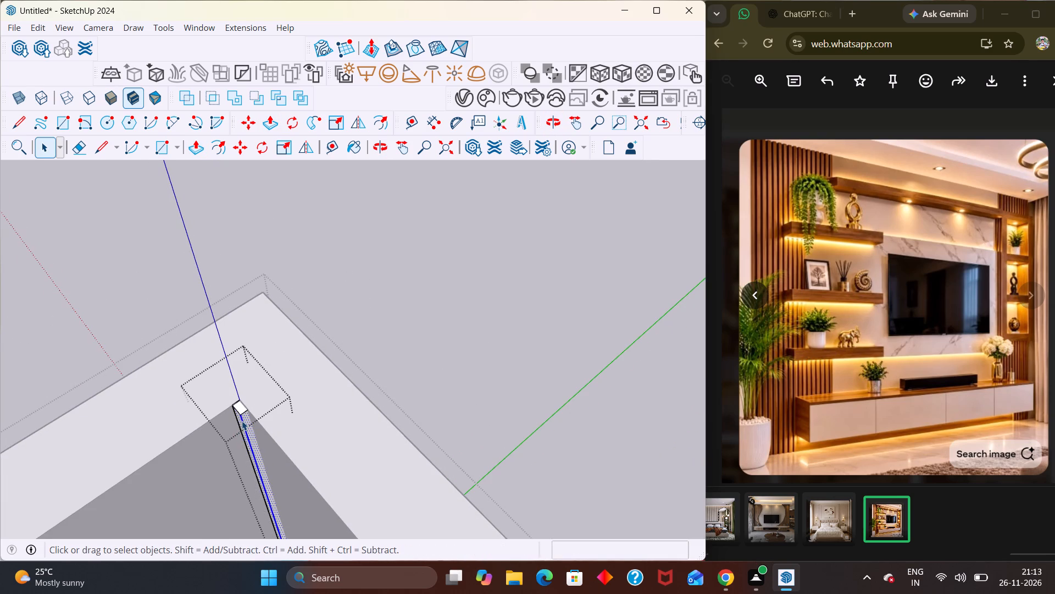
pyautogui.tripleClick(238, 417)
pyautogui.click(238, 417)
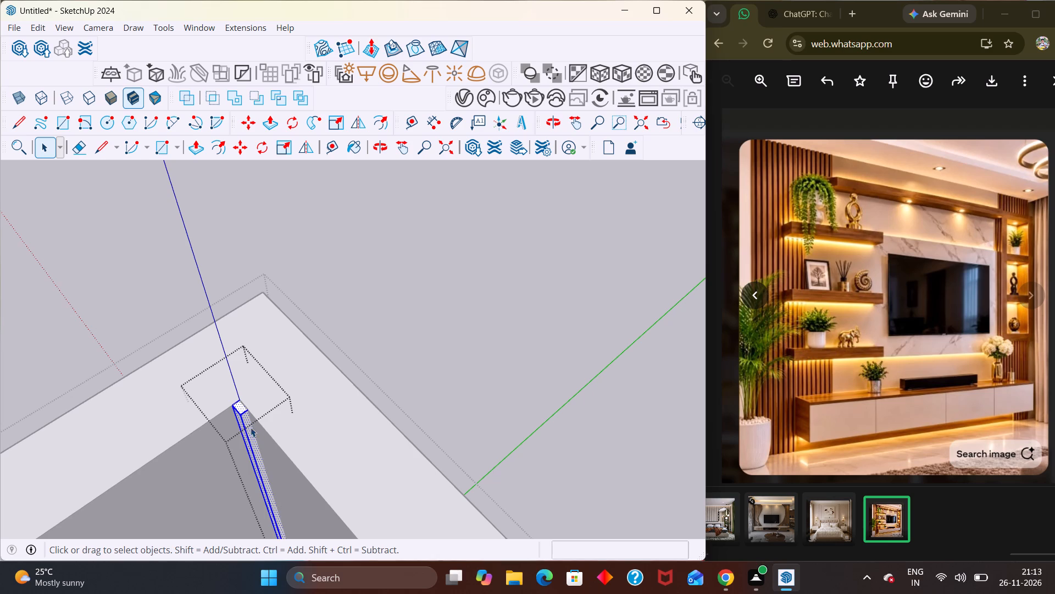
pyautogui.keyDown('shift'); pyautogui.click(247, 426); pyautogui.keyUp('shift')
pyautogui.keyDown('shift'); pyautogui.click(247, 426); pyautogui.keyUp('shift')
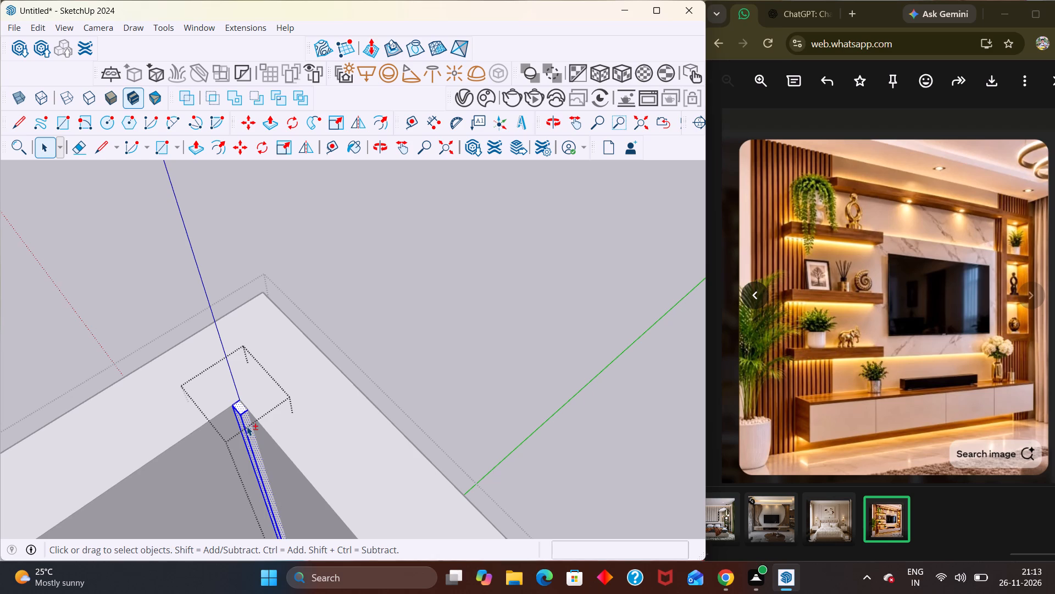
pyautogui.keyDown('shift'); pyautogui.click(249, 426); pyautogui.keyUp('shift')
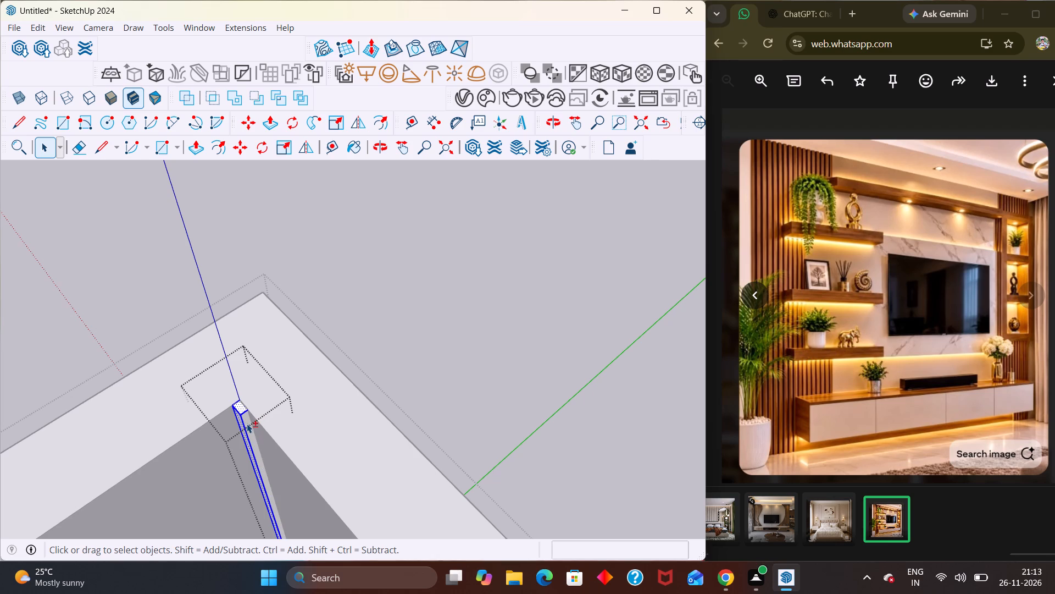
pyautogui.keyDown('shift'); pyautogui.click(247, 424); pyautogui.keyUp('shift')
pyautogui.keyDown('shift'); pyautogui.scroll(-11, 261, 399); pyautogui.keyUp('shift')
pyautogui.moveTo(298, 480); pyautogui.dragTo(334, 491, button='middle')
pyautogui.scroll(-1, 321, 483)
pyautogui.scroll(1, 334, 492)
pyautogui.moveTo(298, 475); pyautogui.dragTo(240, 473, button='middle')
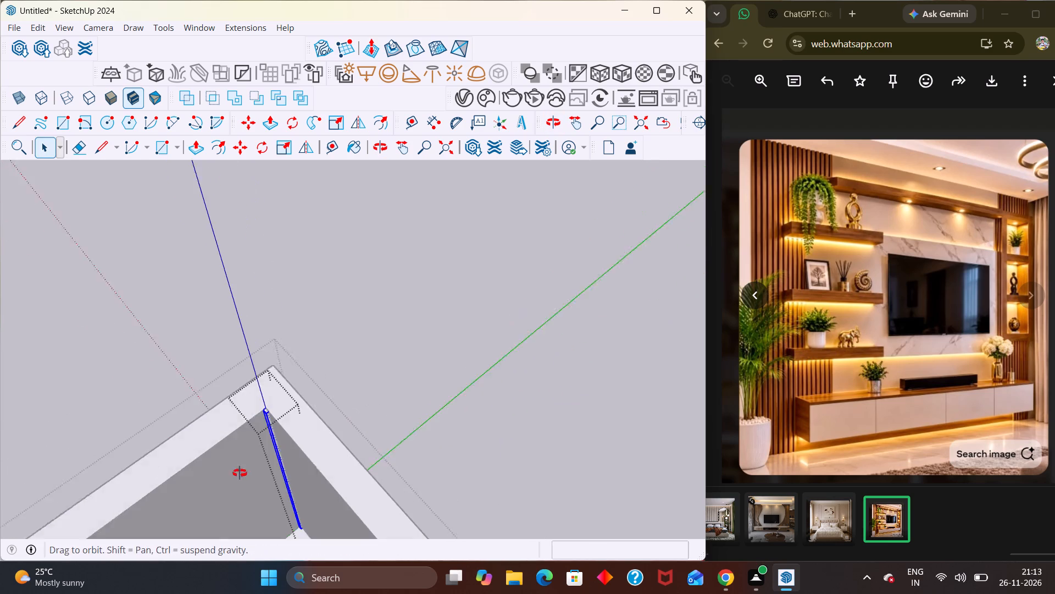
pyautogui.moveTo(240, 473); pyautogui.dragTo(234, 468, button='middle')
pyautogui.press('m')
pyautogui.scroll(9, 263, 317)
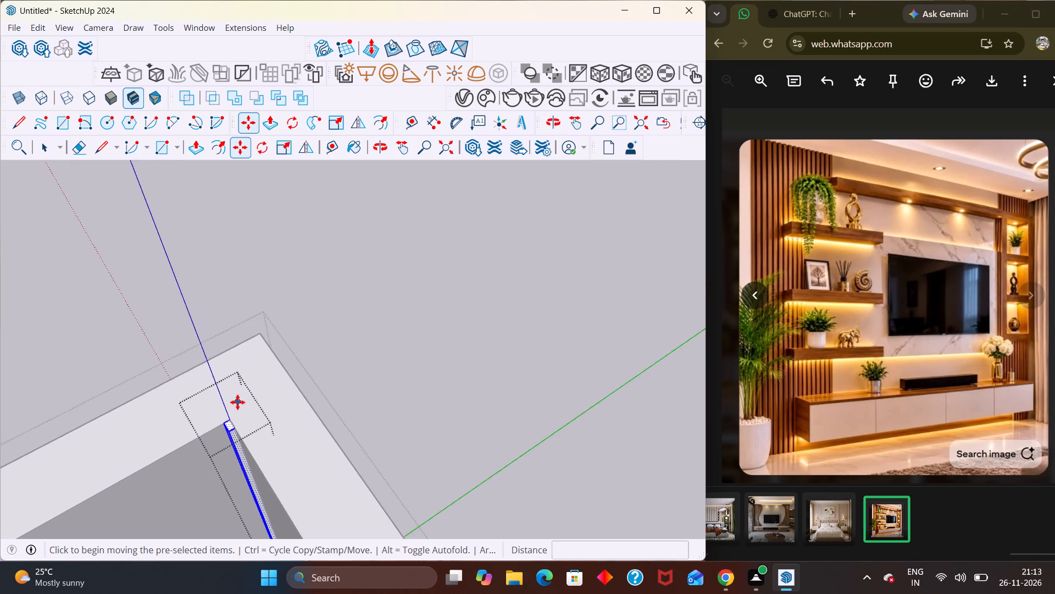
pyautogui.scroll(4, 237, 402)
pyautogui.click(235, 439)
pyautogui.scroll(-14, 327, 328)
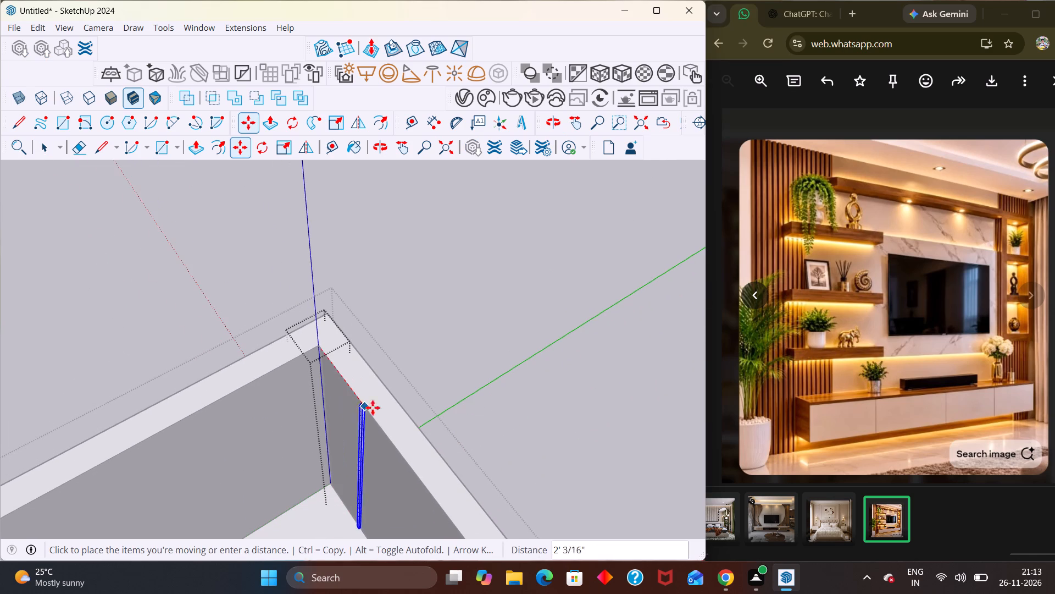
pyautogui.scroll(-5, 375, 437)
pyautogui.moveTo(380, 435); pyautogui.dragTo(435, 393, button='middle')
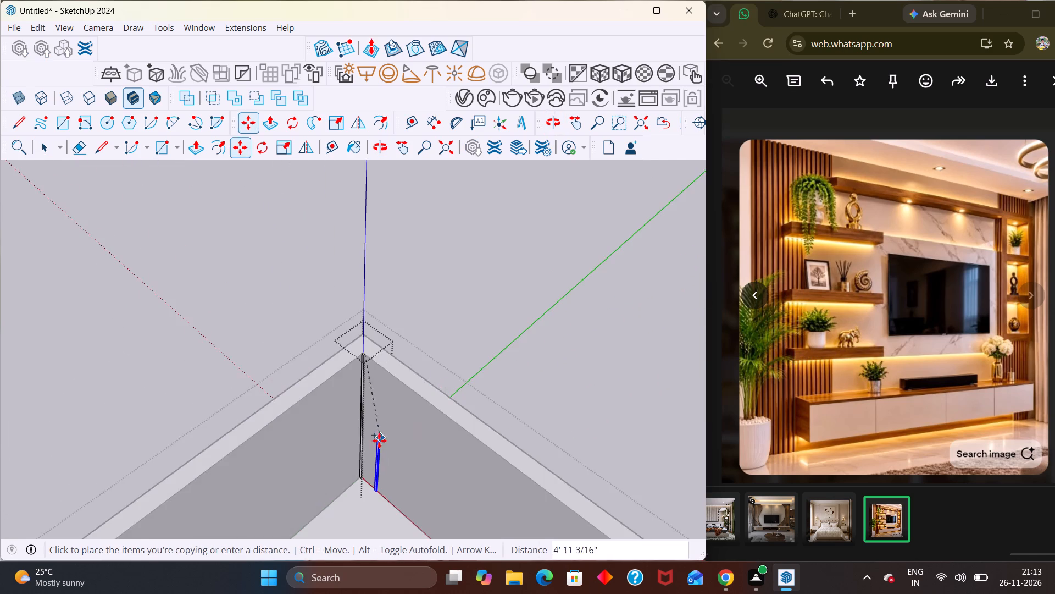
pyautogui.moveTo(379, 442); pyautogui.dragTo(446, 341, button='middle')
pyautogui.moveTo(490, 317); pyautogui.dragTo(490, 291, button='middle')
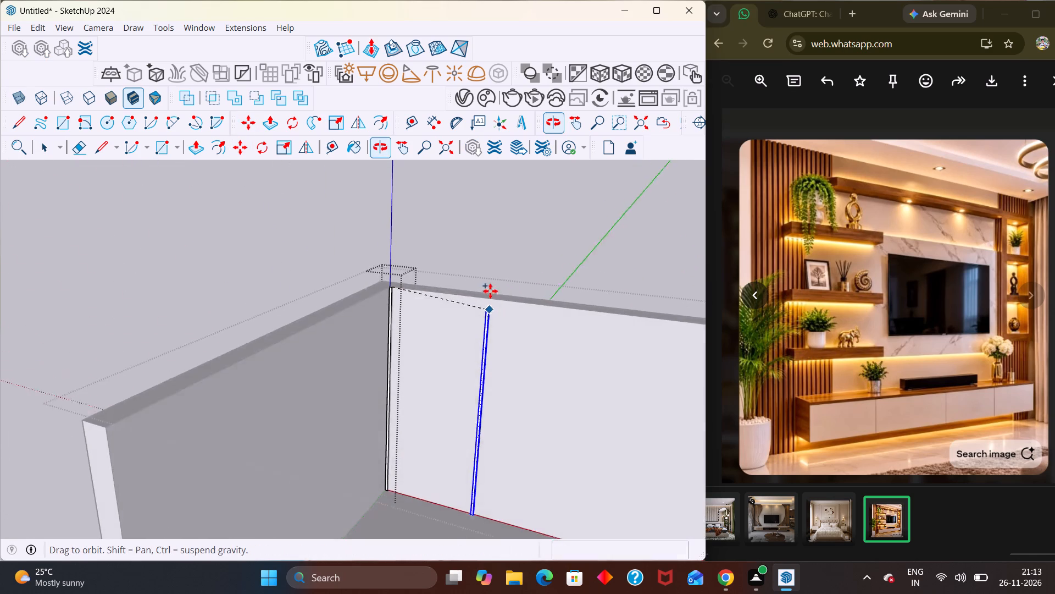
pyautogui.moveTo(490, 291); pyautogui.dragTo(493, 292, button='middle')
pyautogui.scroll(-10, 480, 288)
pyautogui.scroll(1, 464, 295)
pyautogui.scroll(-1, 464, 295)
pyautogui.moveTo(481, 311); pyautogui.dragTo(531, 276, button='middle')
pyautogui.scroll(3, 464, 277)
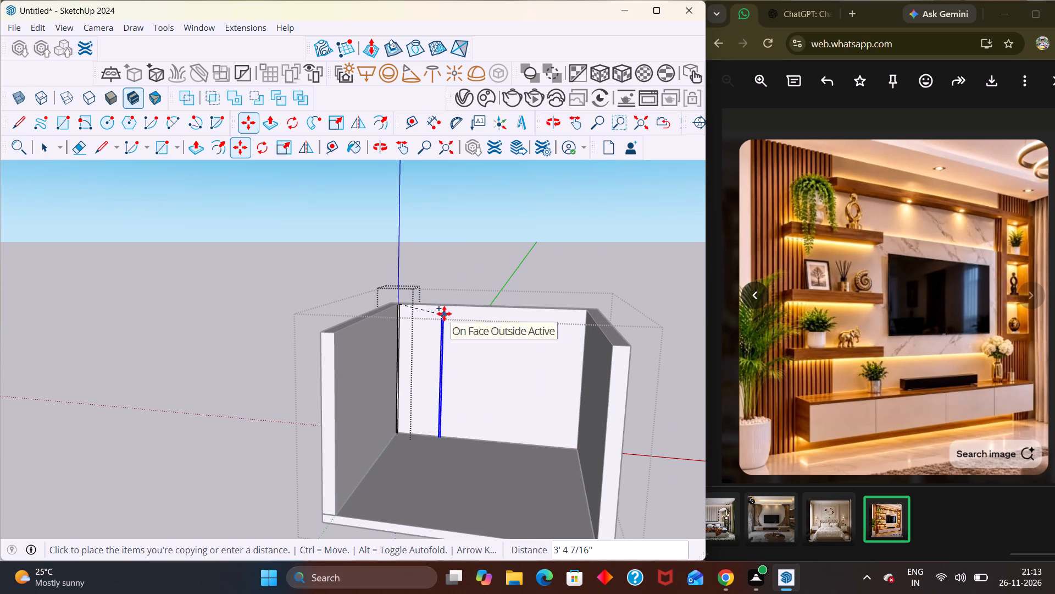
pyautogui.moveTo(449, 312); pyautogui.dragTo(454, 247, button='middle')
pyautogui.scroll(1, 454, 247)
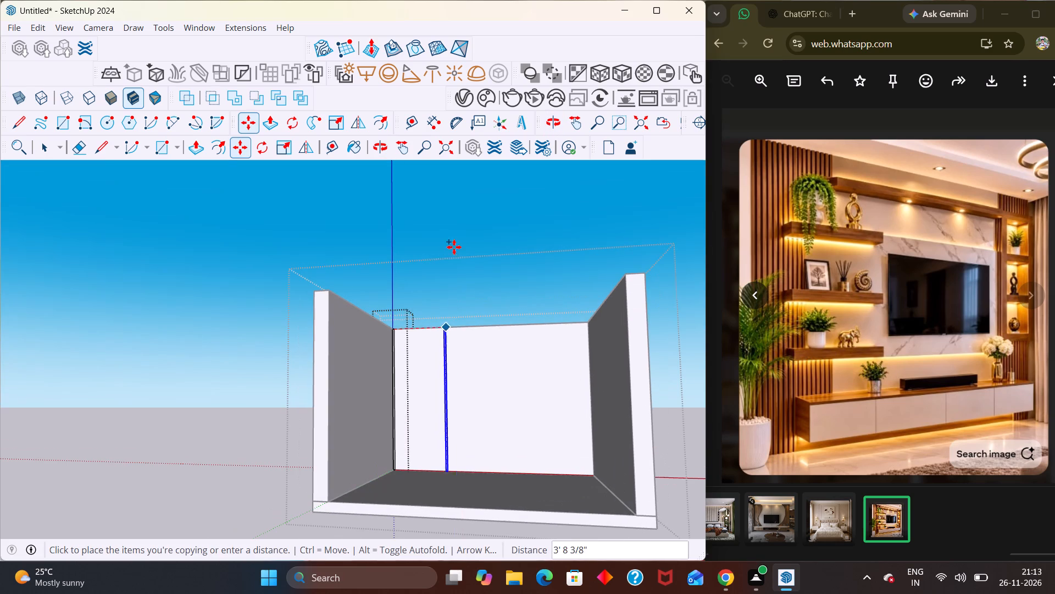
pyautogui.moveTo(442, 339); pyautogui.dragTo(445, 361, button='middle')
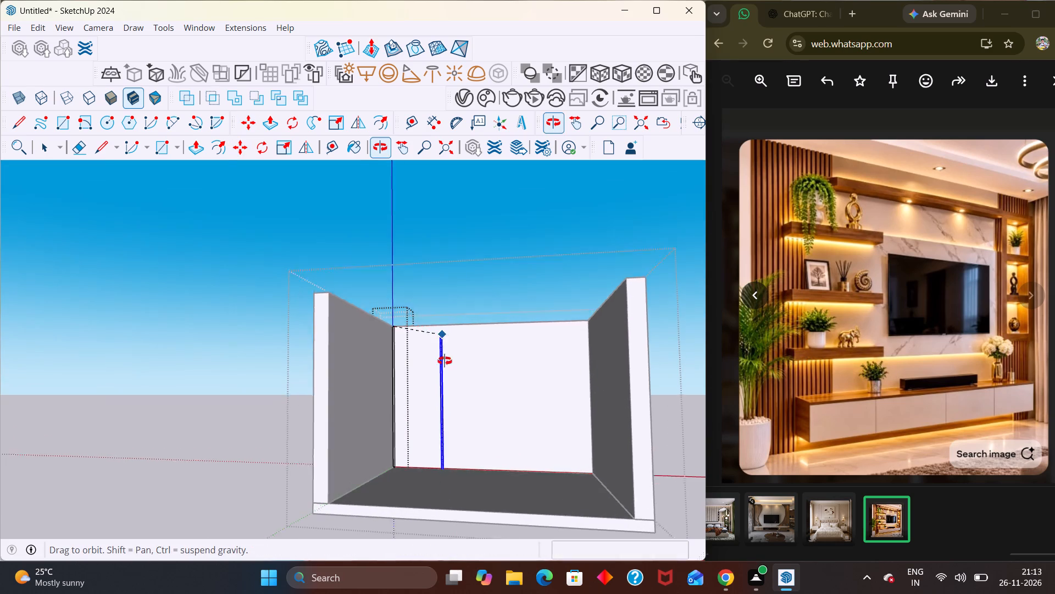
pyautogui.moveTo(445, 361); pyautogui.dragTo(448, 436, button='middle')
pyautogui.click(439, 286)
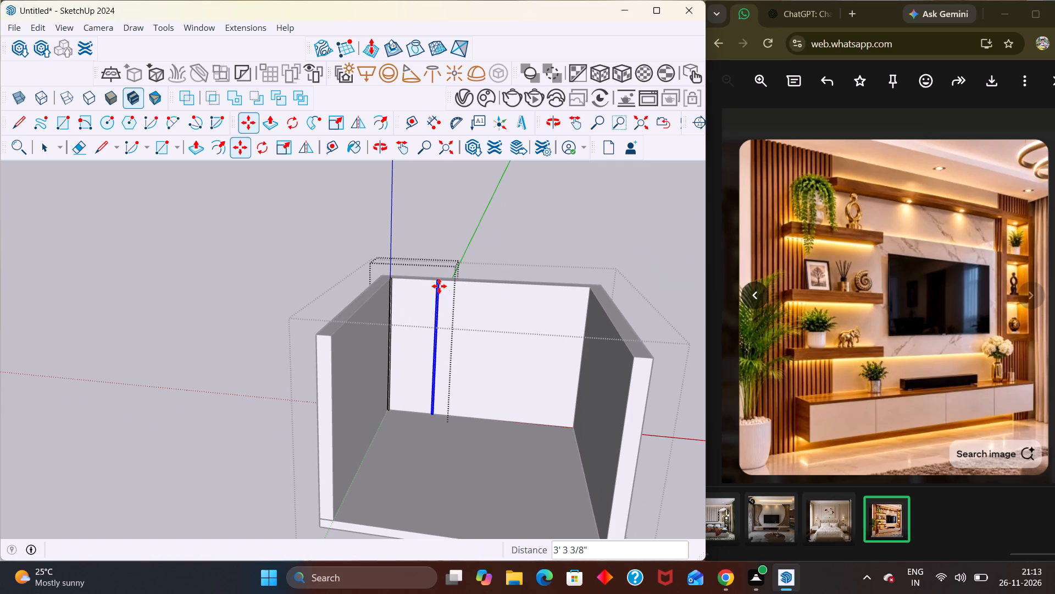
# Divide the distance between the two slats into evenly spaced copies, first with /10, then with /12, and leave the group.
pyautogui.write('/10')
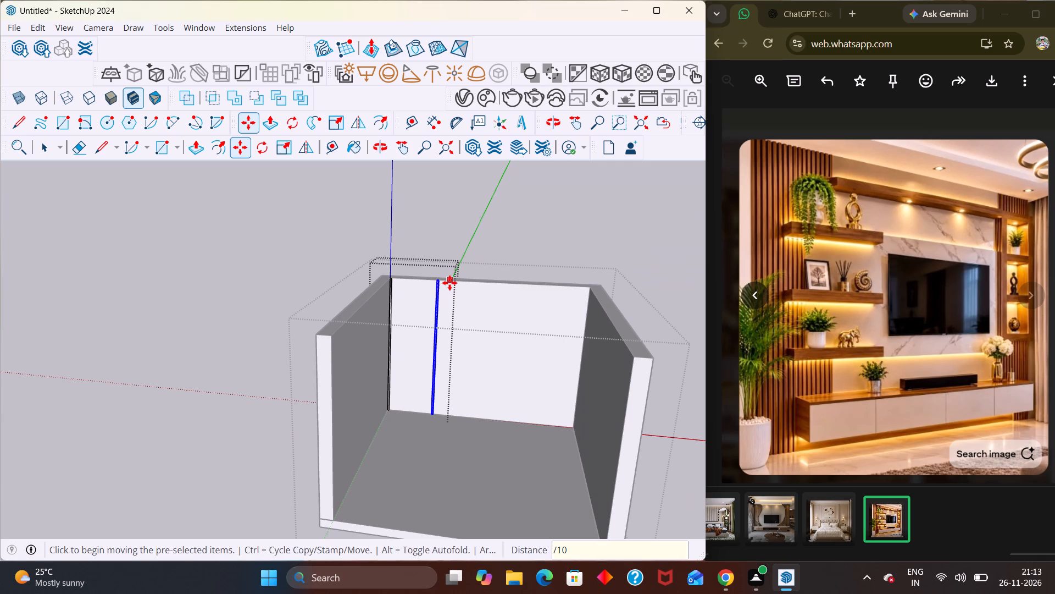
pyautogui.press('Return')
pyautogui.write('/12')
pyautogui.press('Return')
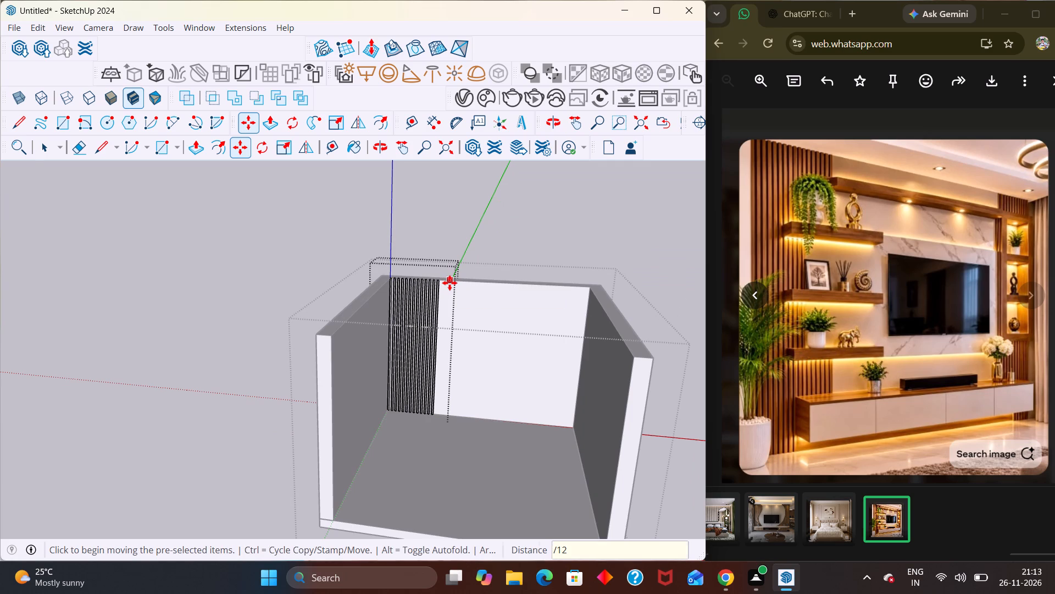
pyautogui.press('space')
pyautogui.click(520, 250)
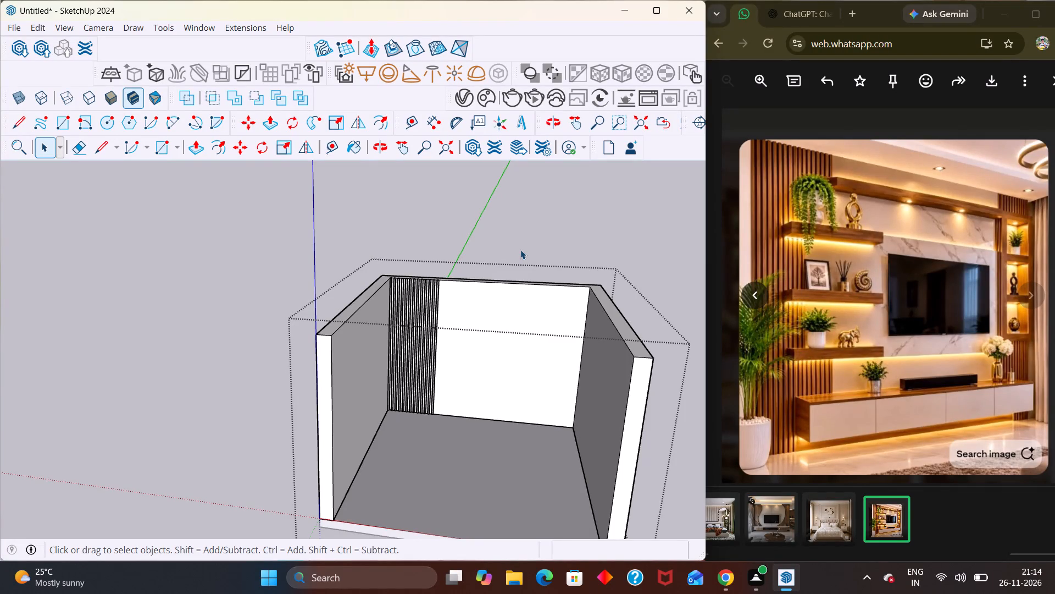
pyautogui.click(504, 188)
# Examine the row of slats on the back wall from above and from the front, checking their spacing and density.
pyautogui.scroll(1, 496, 299)
pyautogui.moveTo(495, 300); pyautogui.dragTo(527, 410, button='middle')
pyautogui.moveTo(407, 362); pyautogui.dragTo(397, 231, button='middle')
pyautogui.scroll(2, 399, 228)
pyautogui.moveTo(417, 260); pyautogui.dragTo(414, 492, button='middle')
pyautogui.scroll(6, 414, 486)
pyautogui.moveTo(423, 391); pyautogui.dragTo(416, 295, button='middle')
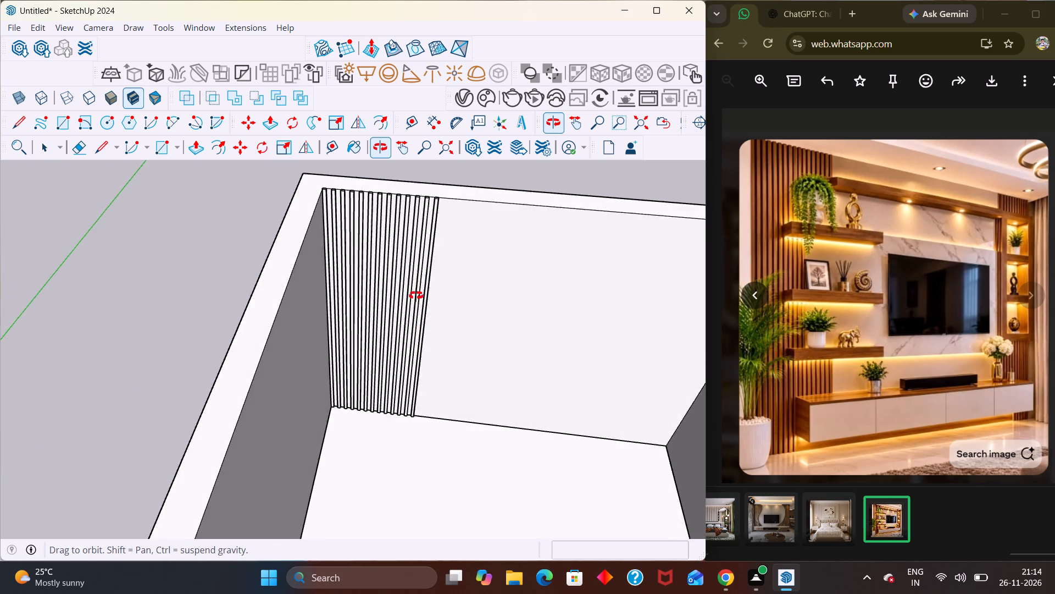
pyautogui.moveTo(416, 295); pyautogui.dragTo(441, 202, button='middle')
pyautogui.scroll(3, 440, 222)
pyautogui.moveTo(427, 298); pyautogui.dragTo(423, 426, button='middle')
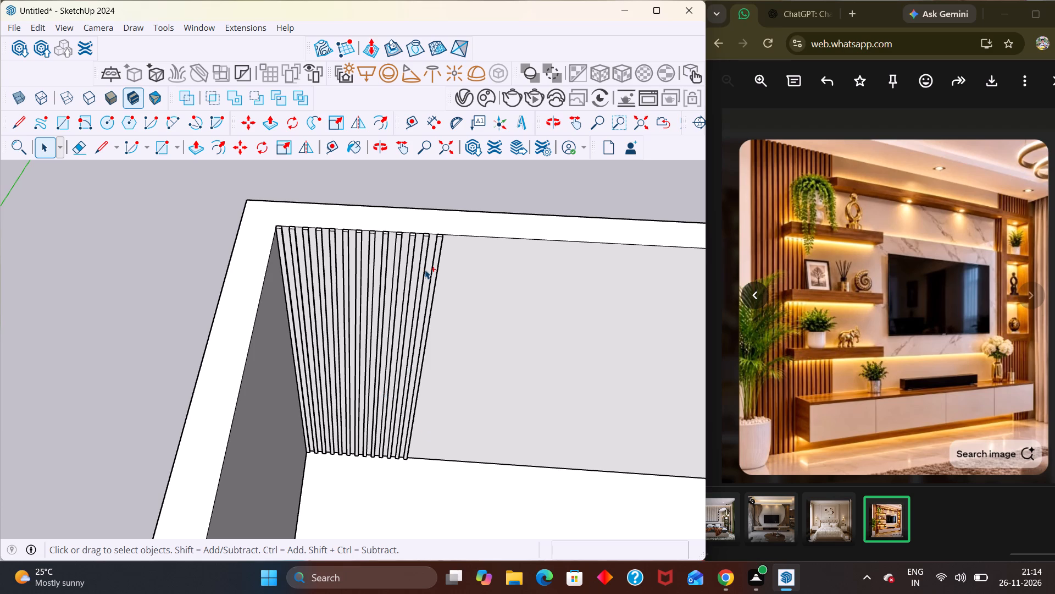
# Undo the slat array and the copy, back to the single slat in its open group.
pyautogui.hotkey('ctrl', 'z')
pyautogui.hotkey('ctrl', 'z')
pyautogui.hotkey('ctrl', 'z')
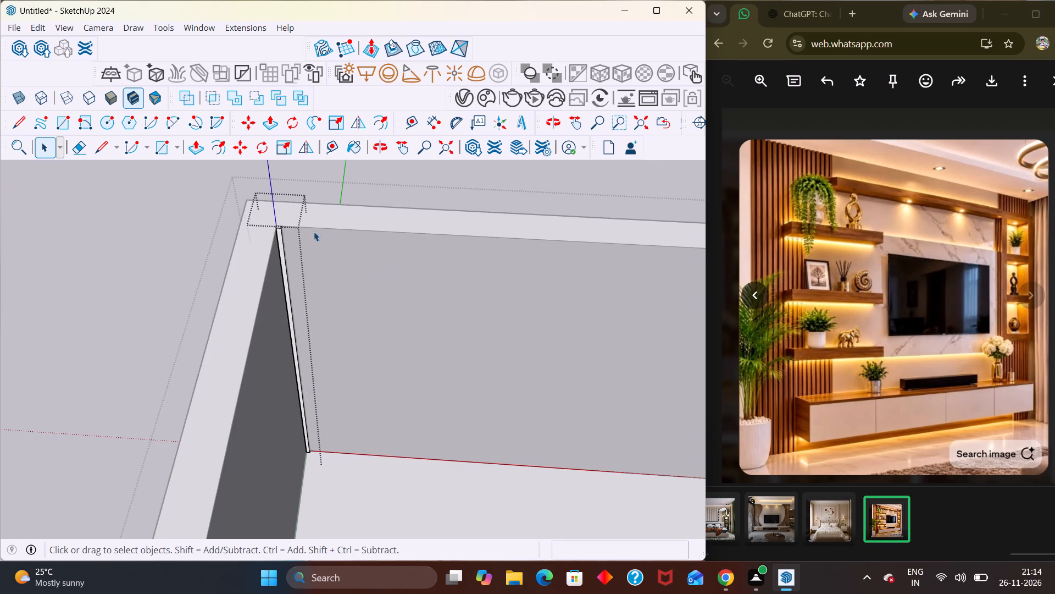
# Select the whole slat in its open group and copy it about 3' 9" along the back wall's top edge.
pyautogui.scroll(3, 281, 210)
pyautogui.doubleClick(282, 248)
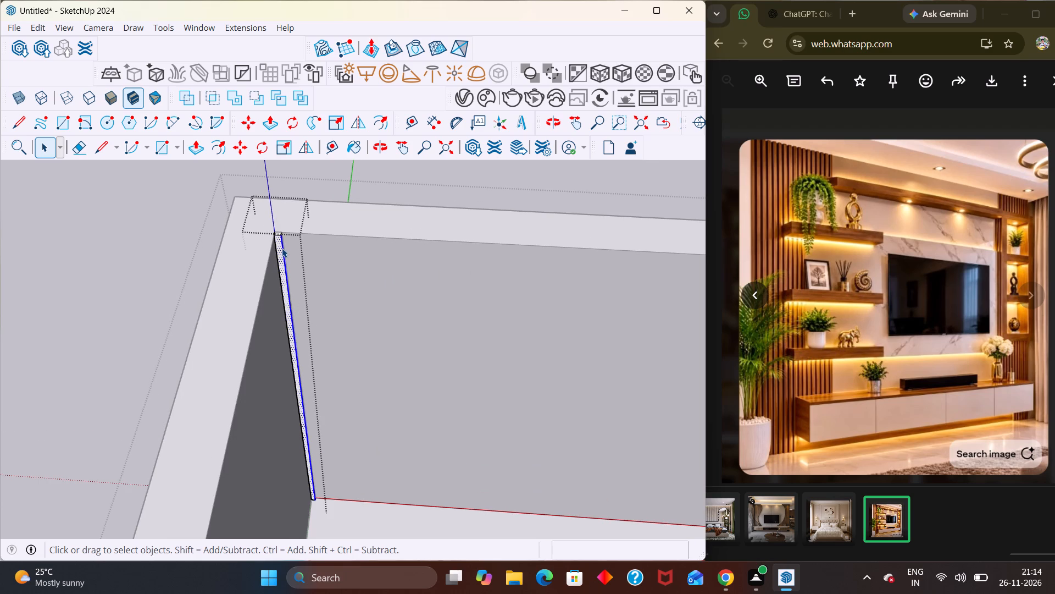
pyautogui.click(282, 248)
pyautogui.scroll(7, 279, 240)
pyautogui.moveTo(286, 249); pyautogui.dragTo(290, 305, button='middle')
pyautogui.doubleClick(279, 269)
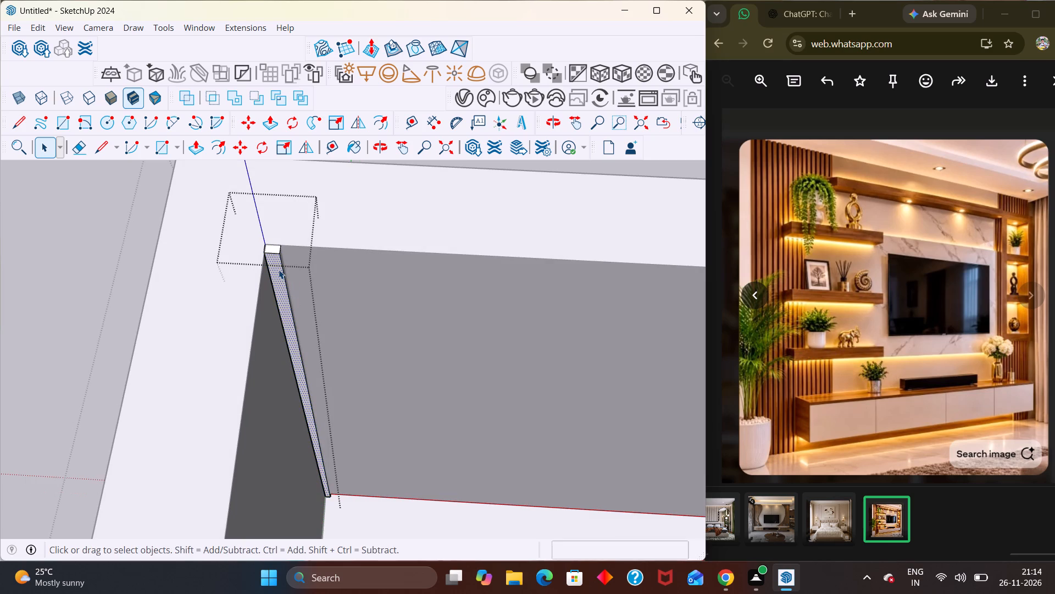
pyautogui.tripleClick(279, 269)
pyautogui.click(279, 269)
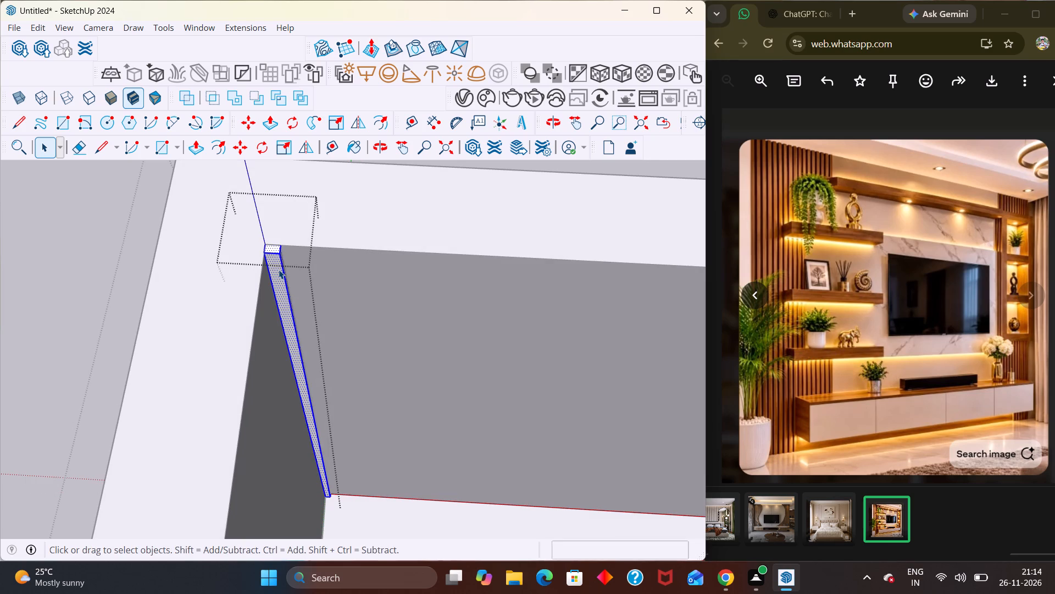
pyautogui.press('m')
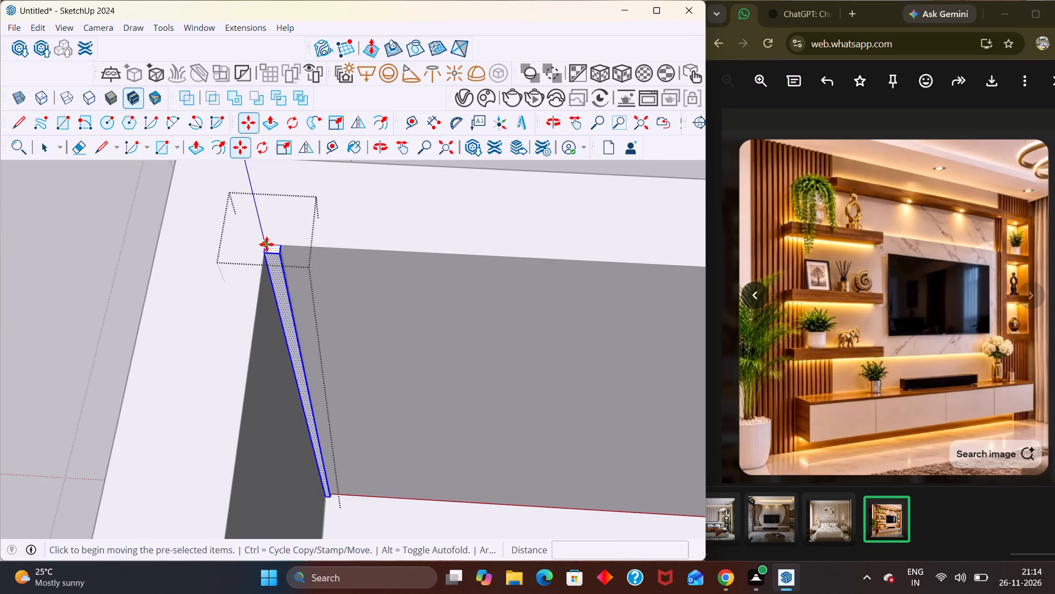
pyautogui.click(266, 244)
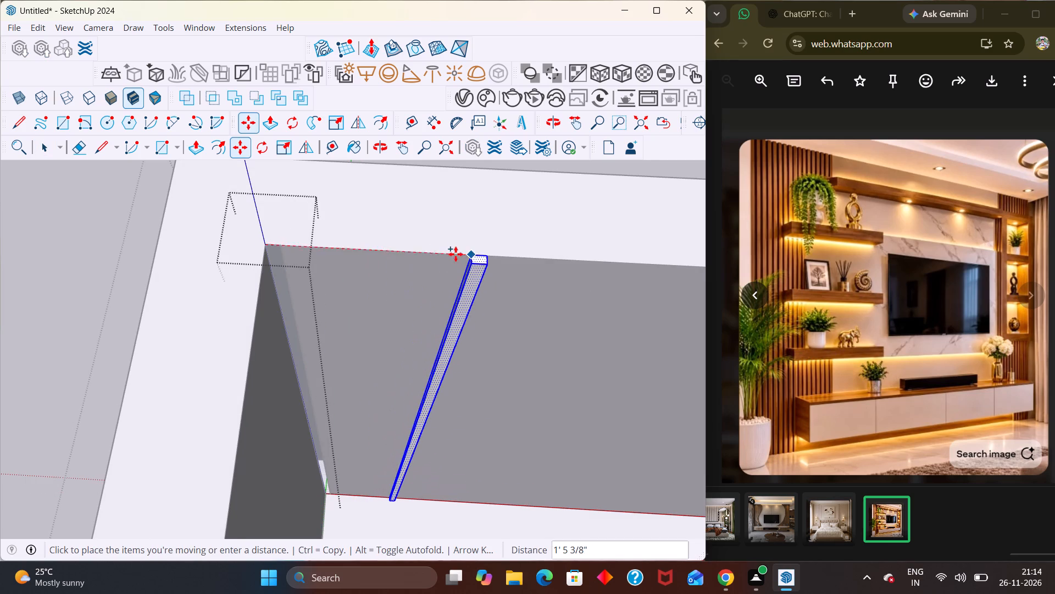
pyautogui.scroll(-10, 440, 249)
pyautogui.moveTo(470, 269); pyautogui.dragTo(458, 203, button='middle')
pyautogui.moveTo(457, 212); pyautogui.dragTo(392, 321, button='middle')
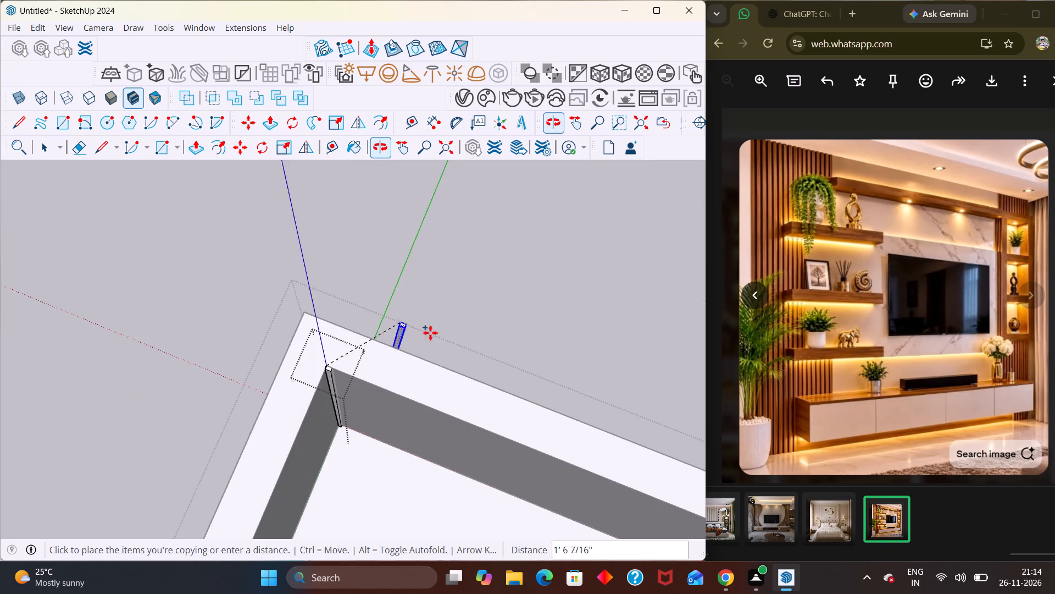
pyautogui.moveTo(434, 400); pyautogui.dragTo(450, 274, button='middle')
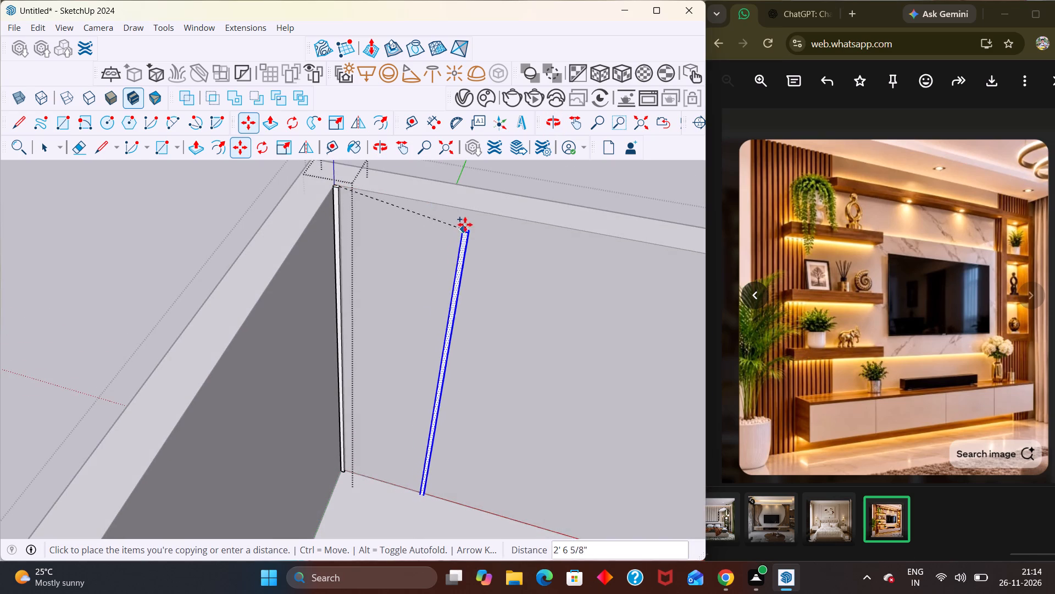
pyautogui.scroll(-8, 467, 231)
pyautogui.moveTo(468, 233); pyautogui.dragTo(511, 237, button='middle')
pyautogui.scroll(-6, 428, 255)
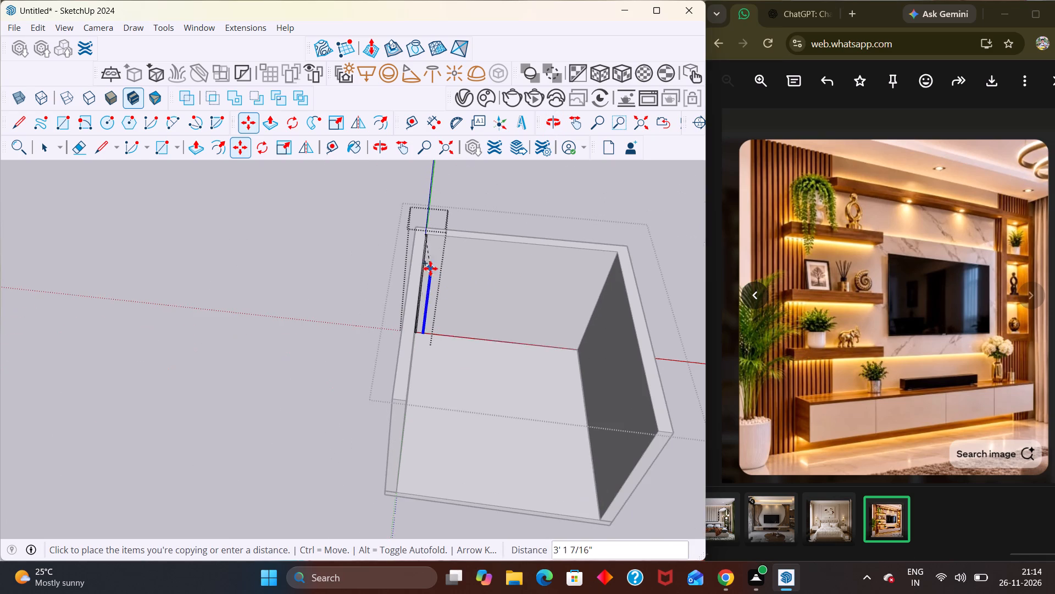
pyautogui.moveTo(466, 260); pyautogui.dragTo(438, 293, button='middle')
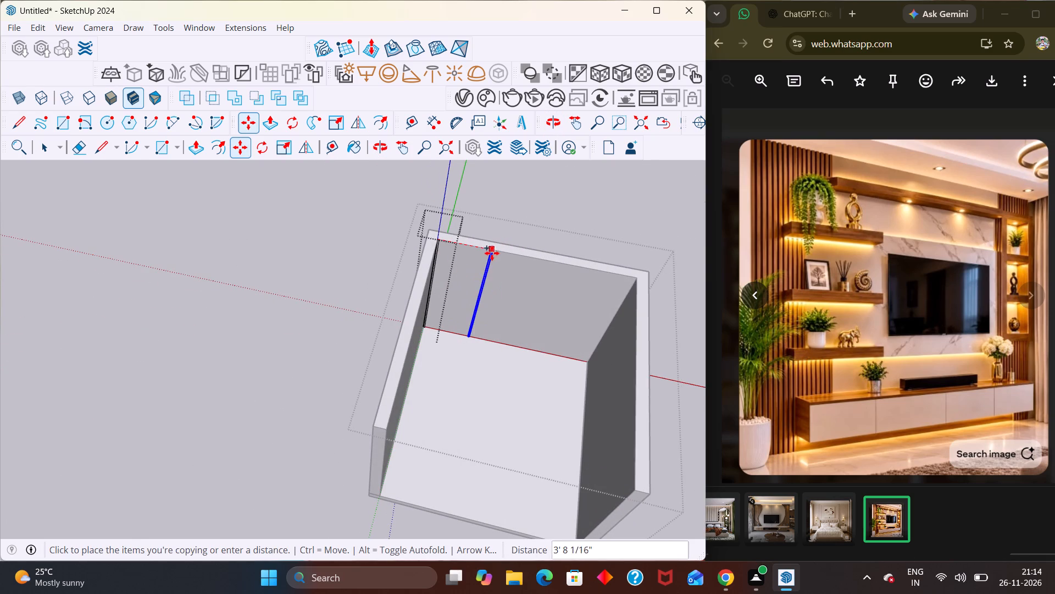
pyautogui.moveTo(490, 252); pyautogui.dragTo(486, 184, button='middle')
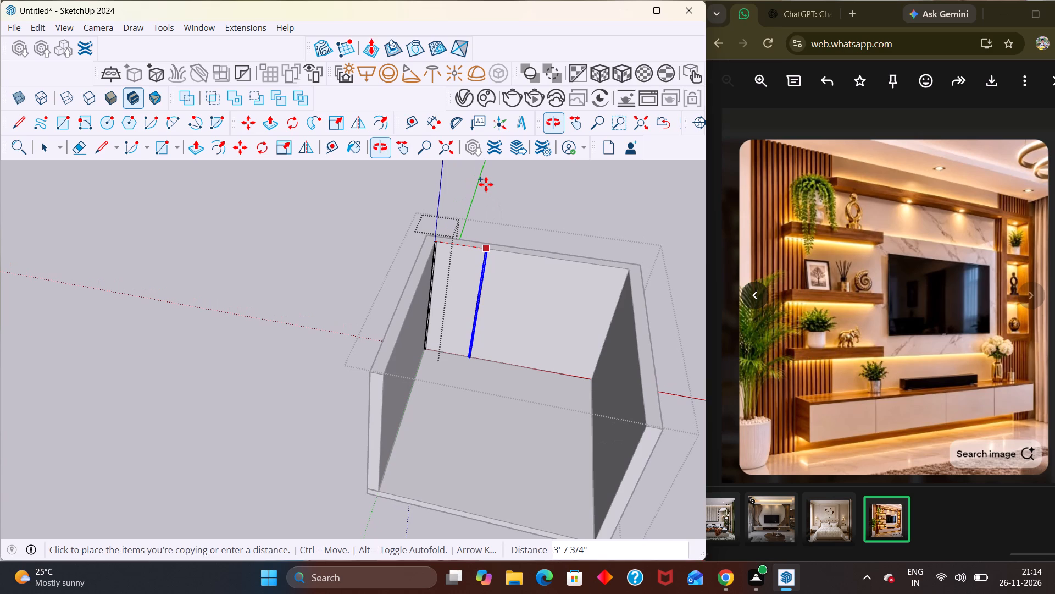
pyautogui.click(487, 252)
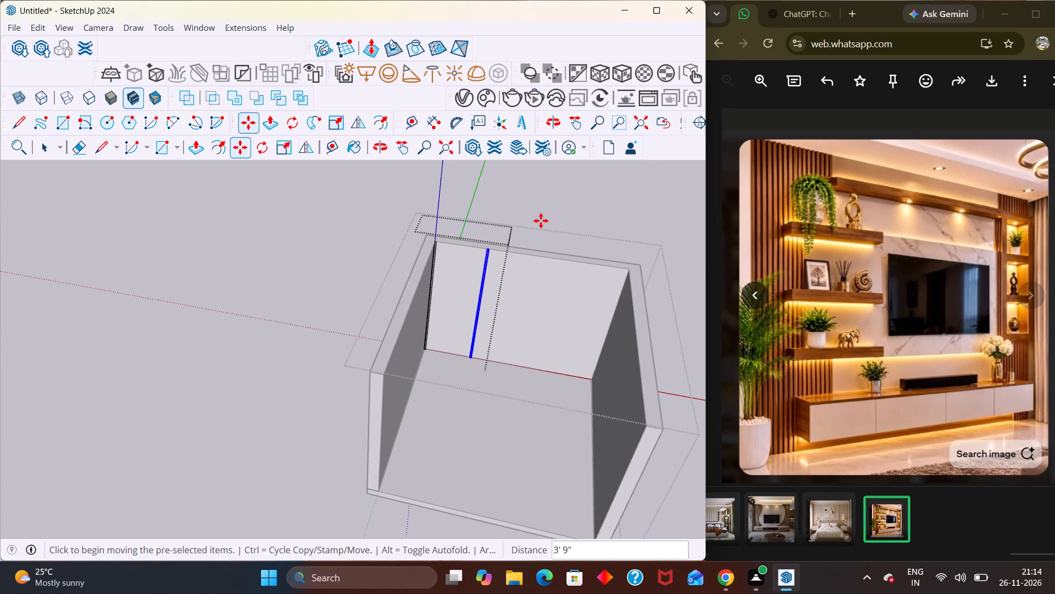
# Divide the distance between the two slats into evenly spaced copies, trying /15, /17, /18 and /19 before settling on /20, and leave the group.
pyautogui.write('15')
pyautogui.press('BackSpace')
pyautogui.press('BackSpace')
pyautogui.press('BackSpace')
pyautogui.write('/15')
pyautogui.press('Return')
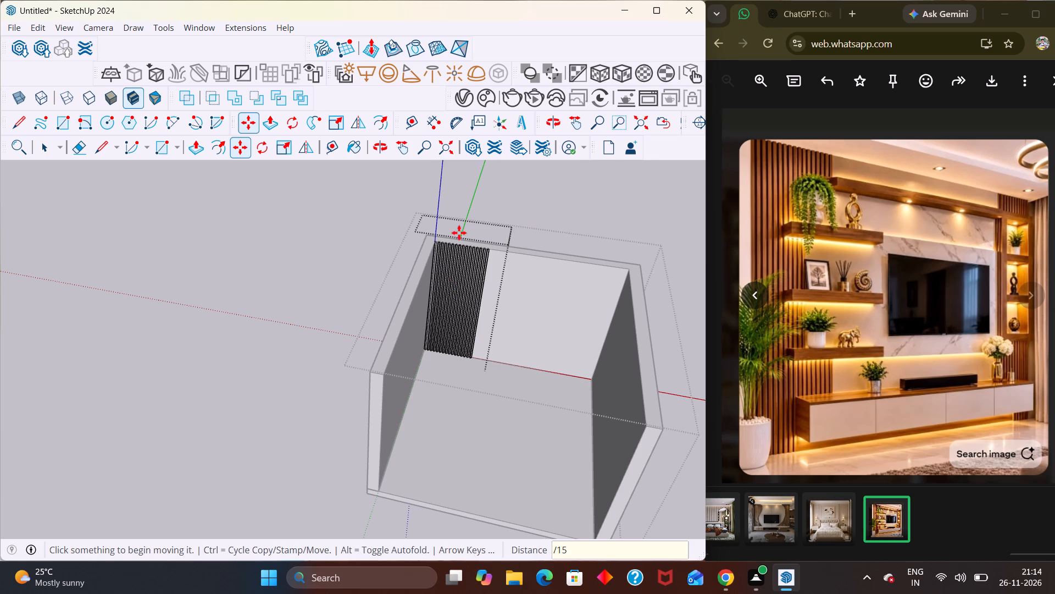
pyautogui.scroll(15, 459, 231)
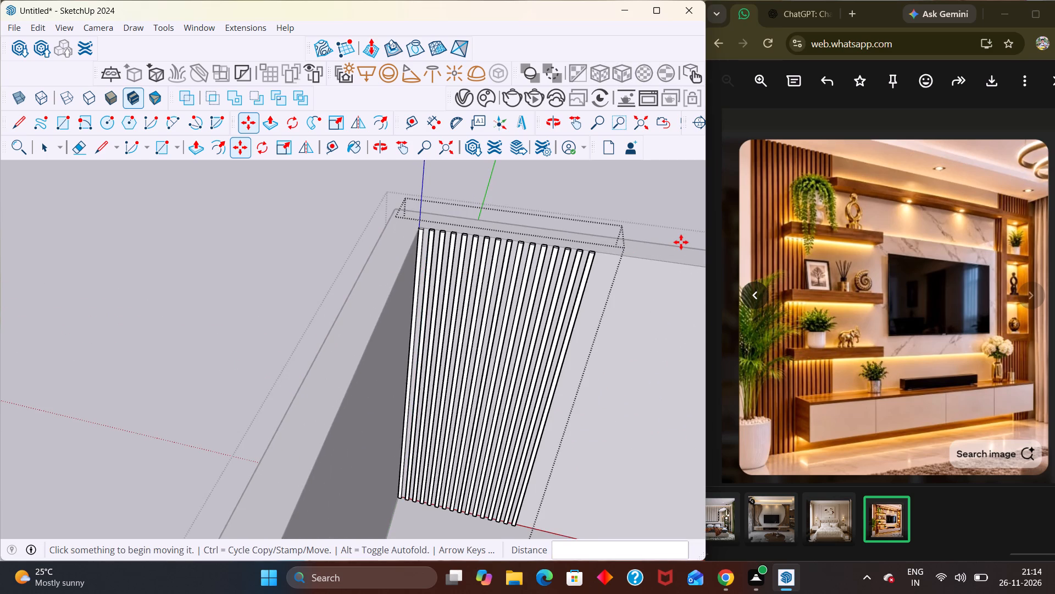
pyautogui.write('/17')
pyautogui.press('Return')
pyautogui.write('/18')
pyautogui.press('Return')
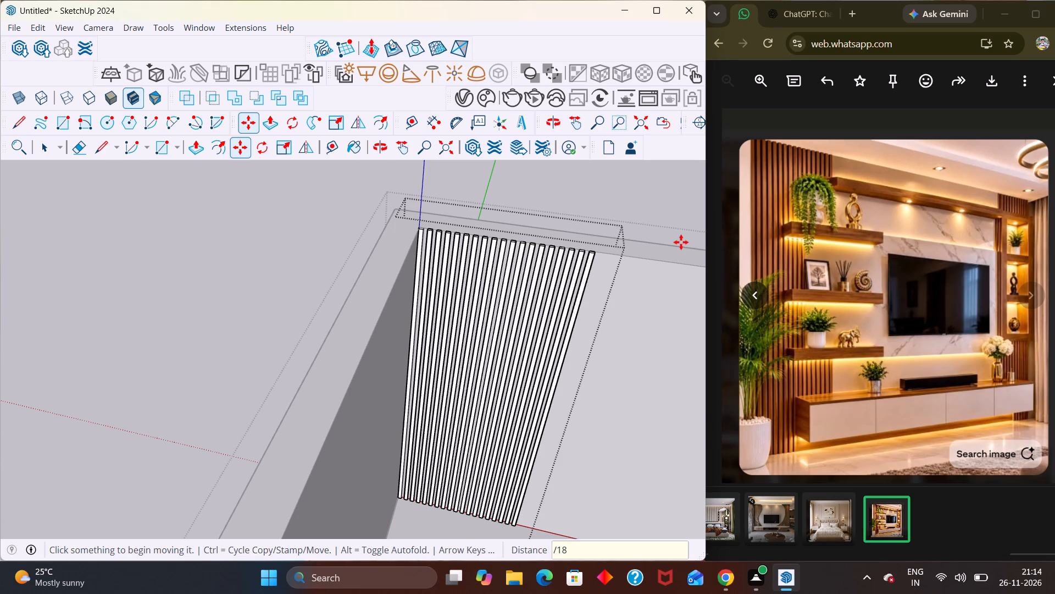
pyautogui.write('/19')
pyautogui.press('Return')
pyautogui.write('/20')
pyautogui.press('Return')
pyautogui.press('space')
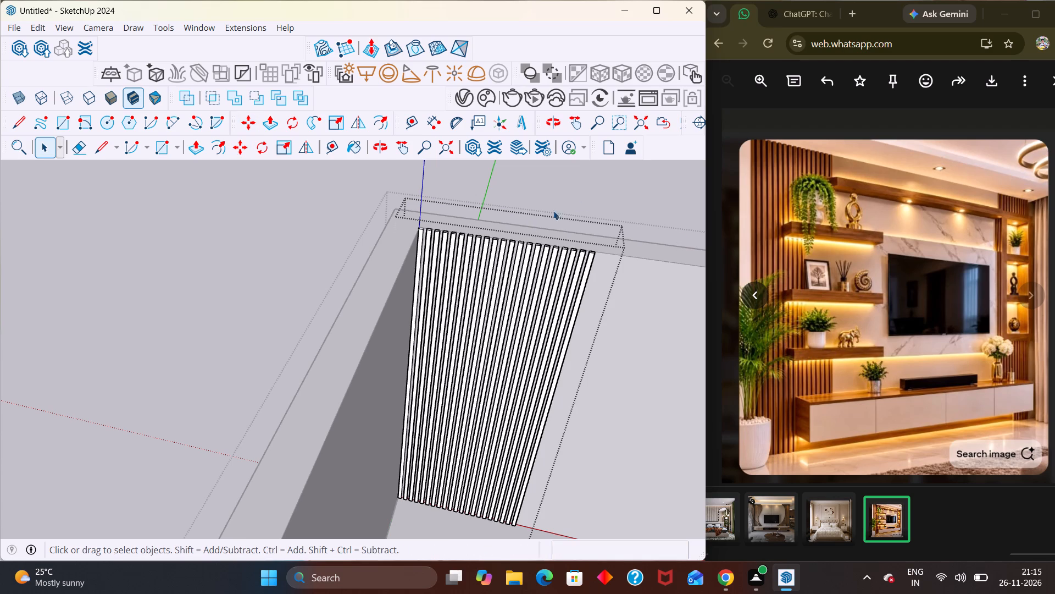
pyautogui.click(593, 191)
# Examine the row of slats on the back wall from the front and from above, checking its width and density against the room.
pyautogui.scroll(-3, 581, 276)
pyautogui.moveTo(589, 329); pyautogui.dragTo(594, 277, button='middle')
pyautogui.scroll(-3, 594, 277)
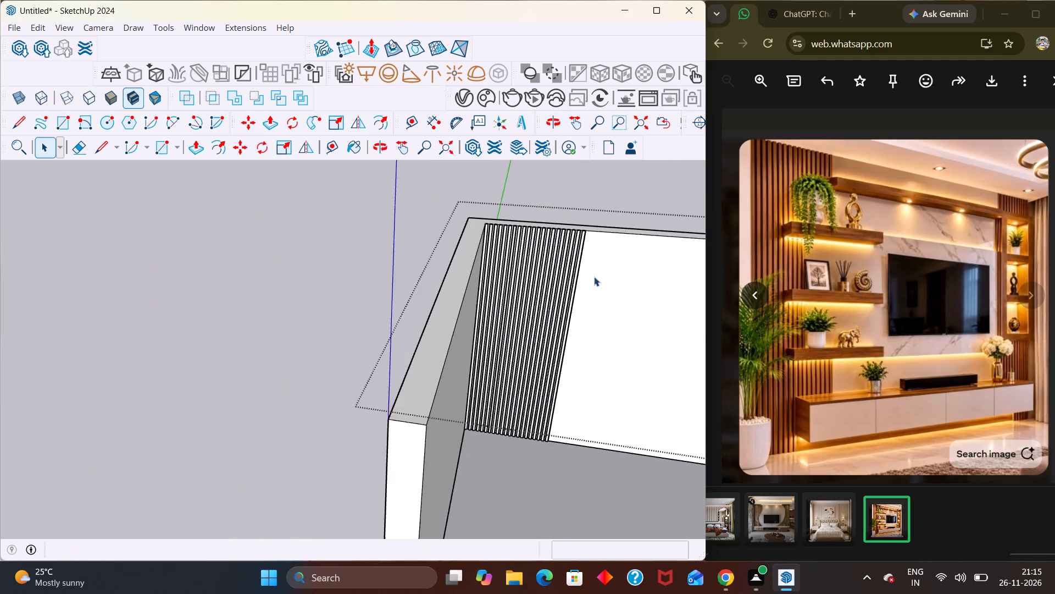
pyautogui.scroll(-5, 540, 371)
pyautogui.moveTo(531, 399); pyautogui.dragTo(547, 296, button='middle')
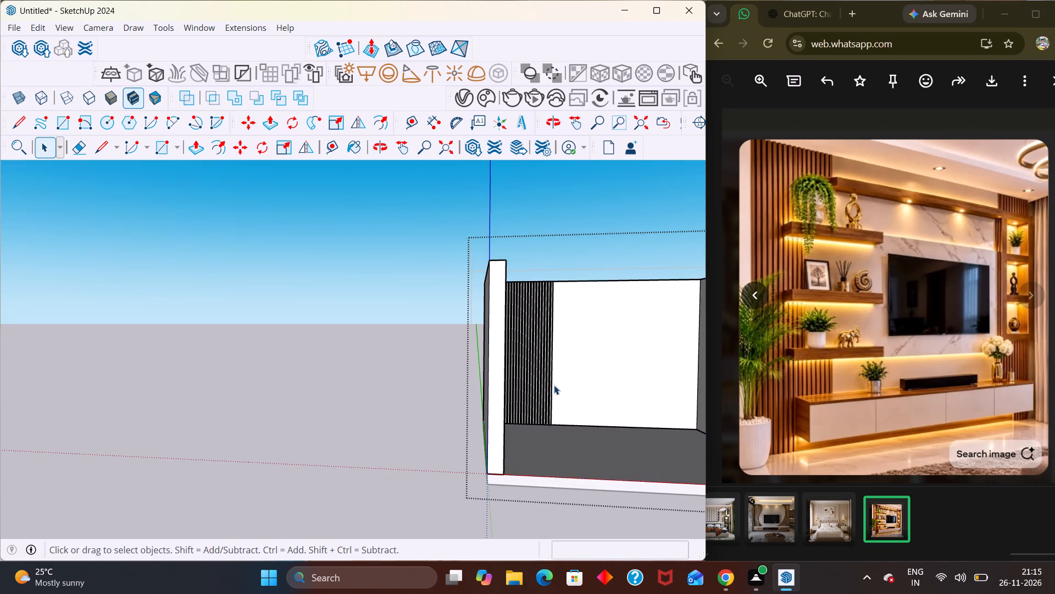
pyautogui.scroll(-8, 554, 385)
pyautogui.click(543, 514)
pyautogui.moveTo(522, 470); pyautogui.dragTo(520, 500, button='middle')
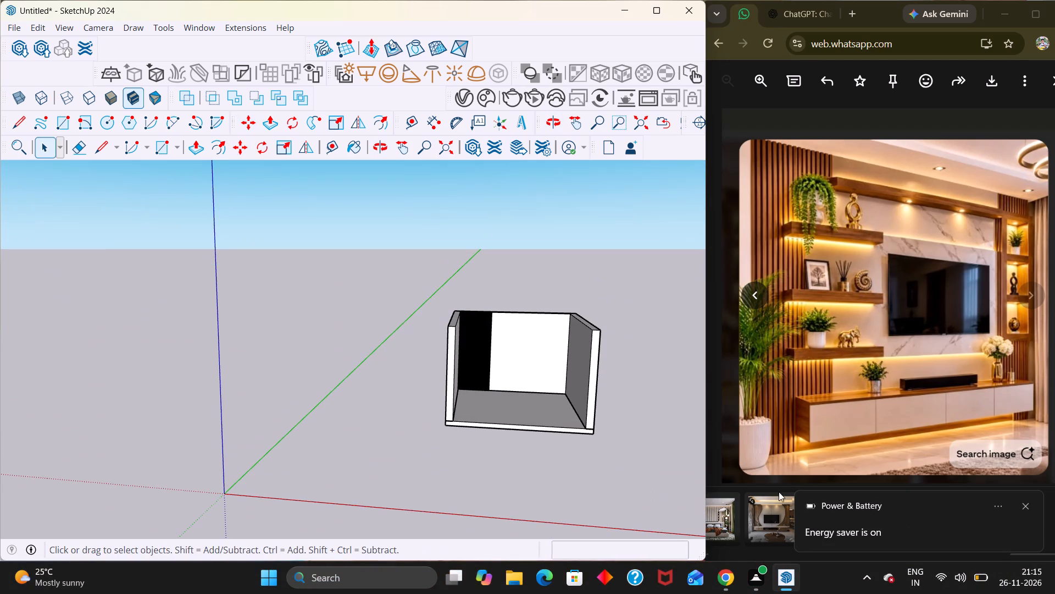
pyautogui.click(1026, 505)
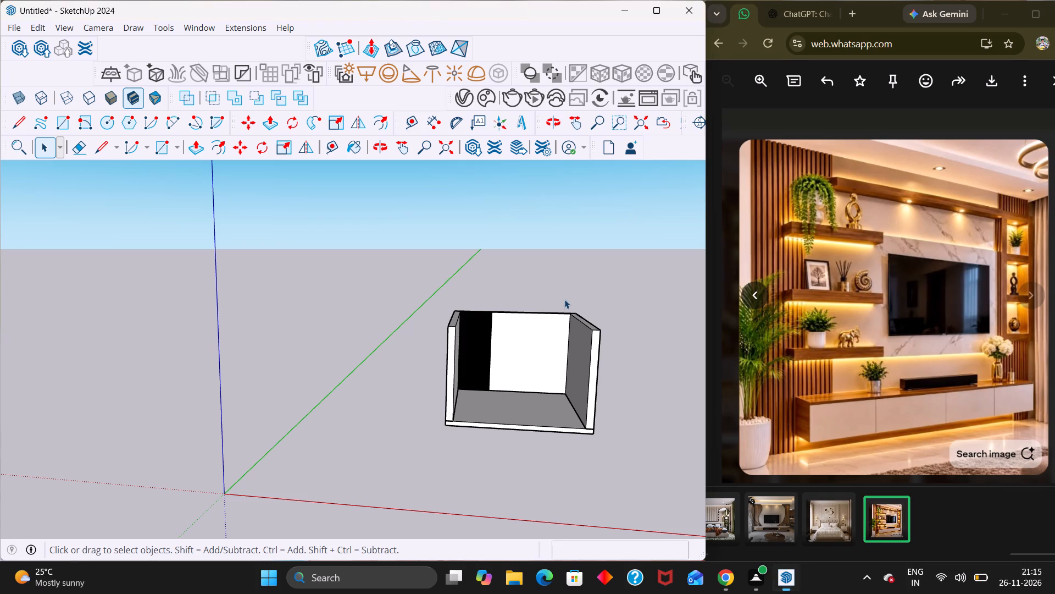
pyautogui.scroll(3, 573, 331)
pyautogui.moveTo(551, 367); pyautogui.dragTo(542, 319, button='middle')
pyautogui.scroll(3, 541, 321)
pyautogui.middleClick(555, 429)
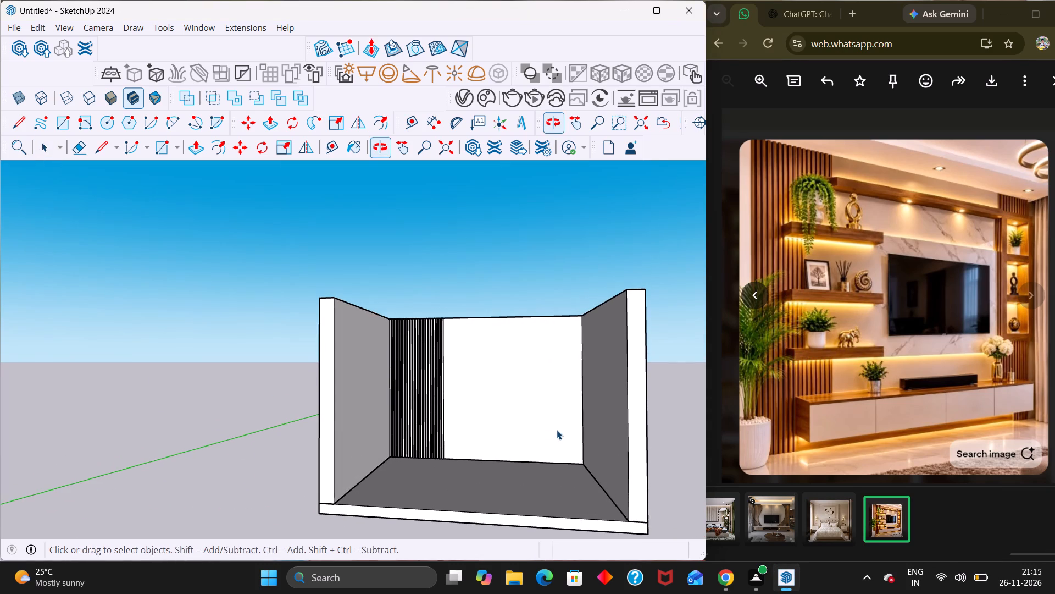
pyautogui.moveTo(543, 410); pyautogui.dragTo(548, 447, button='middle')
pyautogui.moveTo(511, 392); pyautogui.dragTo(510, 356, button='middle')
pyautogui.moveTo(512, 373); pyautogui.dragTo(513, 388, button='middle')
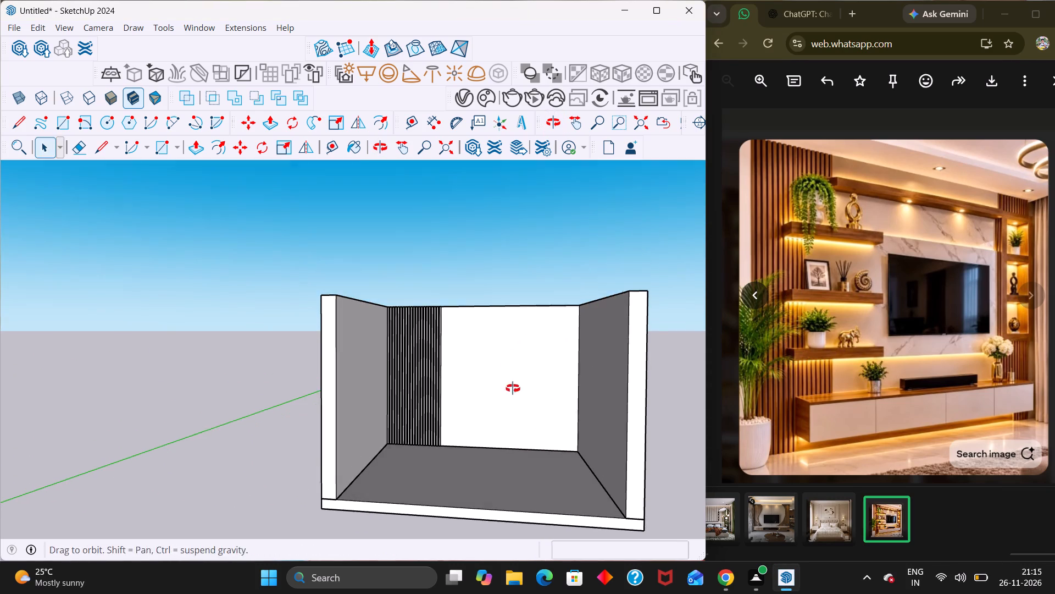
pyautogui.moveTo(513, 388); pyautogui.dragTo(513, 389, button='middle')
pyautogui.moveTo(538, 414); pyautogui.dragTo(540, 486, button='middle')
pyautogui.scroll(-1, 540, 461)
pyautogui.moveTo(569, 404); pyautogui.dragTo(490, 532, button='middle')
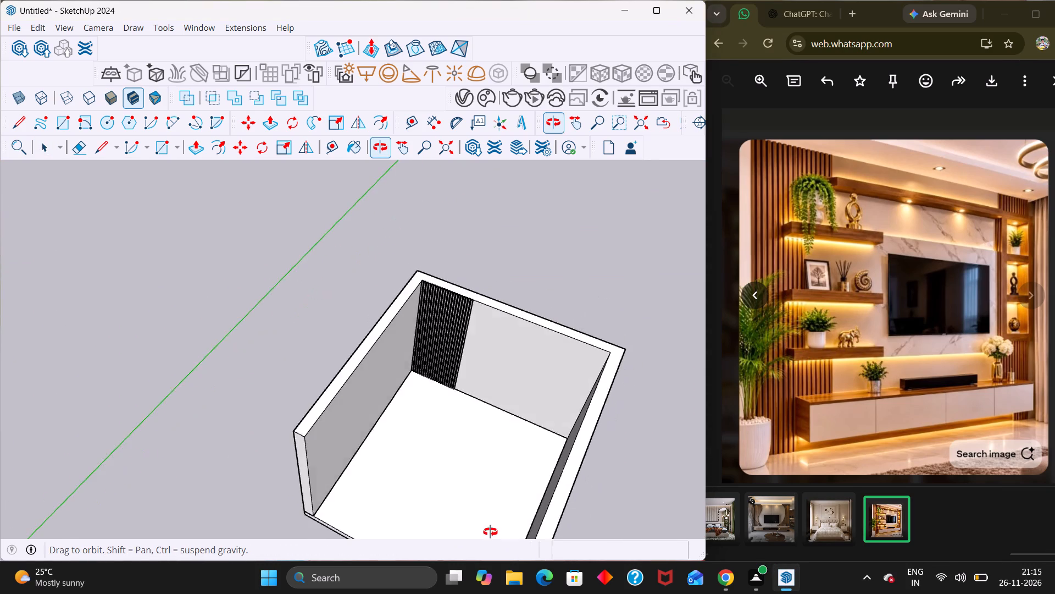
pyautogui.moveTo(490, 532); pyautogui.dragTo(569, 433, button='middle')
pyautogui.scroll(2, 542, 467)
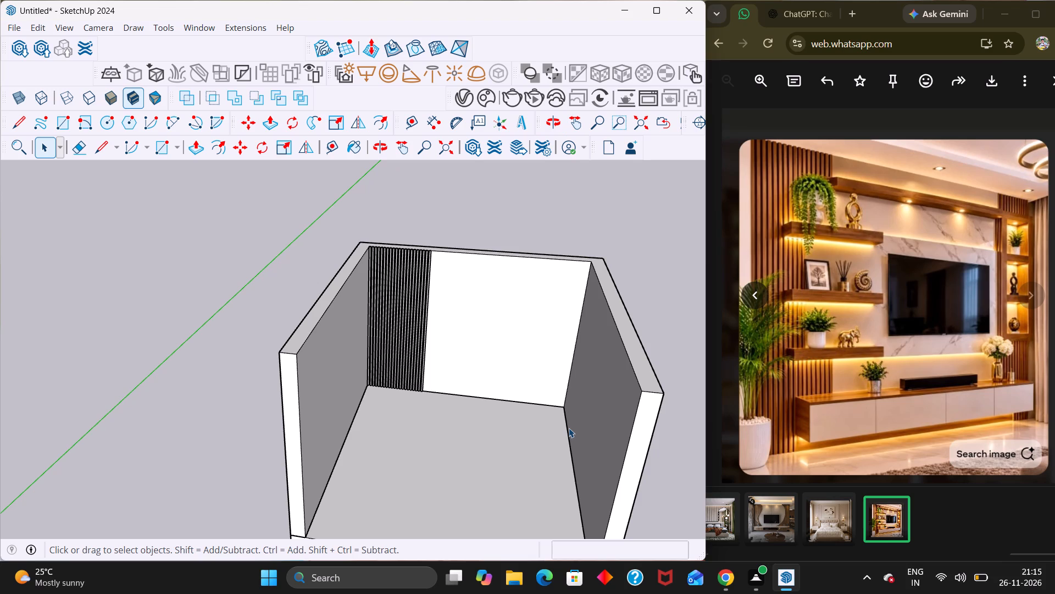
# Reopen the slat group on the back wall and delete the last slat at the row's free end.
pyautogui.doubleClick(388, 307)
pyautogui.scroll(4, 427, 273)
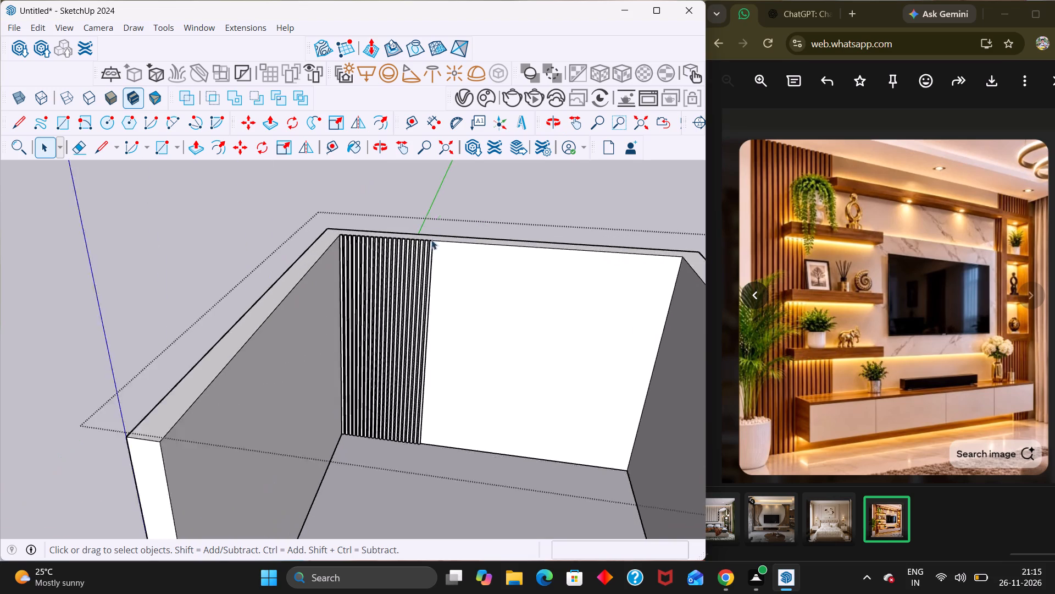
pyautogui.scroll(3, 431, 240)
pyautogui.moveTo(434, 233); pyautogui.dragTo(428, 370, button='middle')
pyautogui.scroll(2, 428, 370)
pyautogui.moveTo(426, 364); pyautogui.dragTo(423, 353, button='middle')
pyautogui.scroll(4, 427, 334)
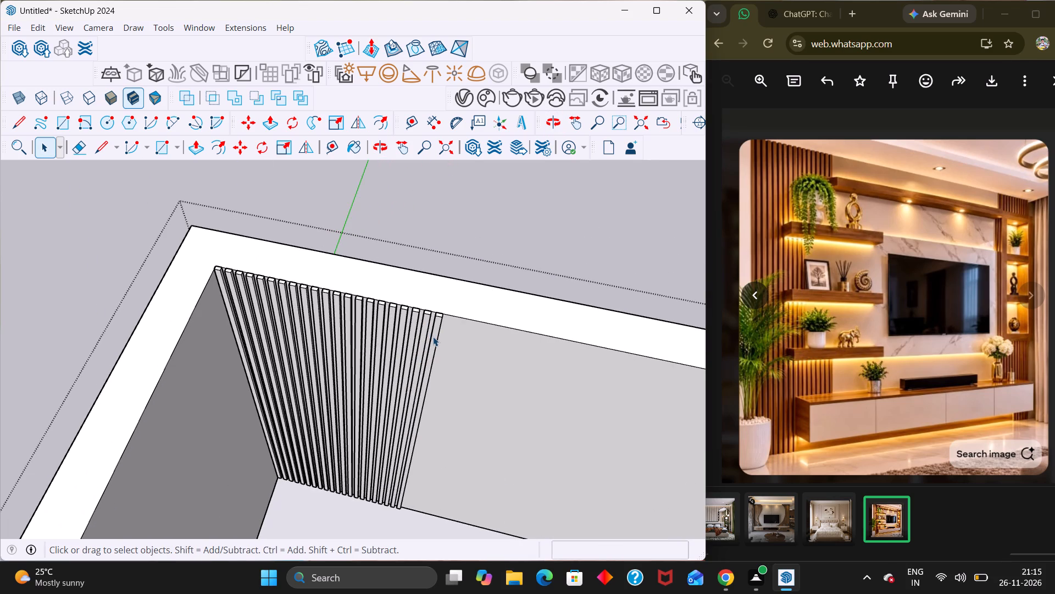
pyautogui.click(433, 337)
pyautogui.doubleClick(433, 337)
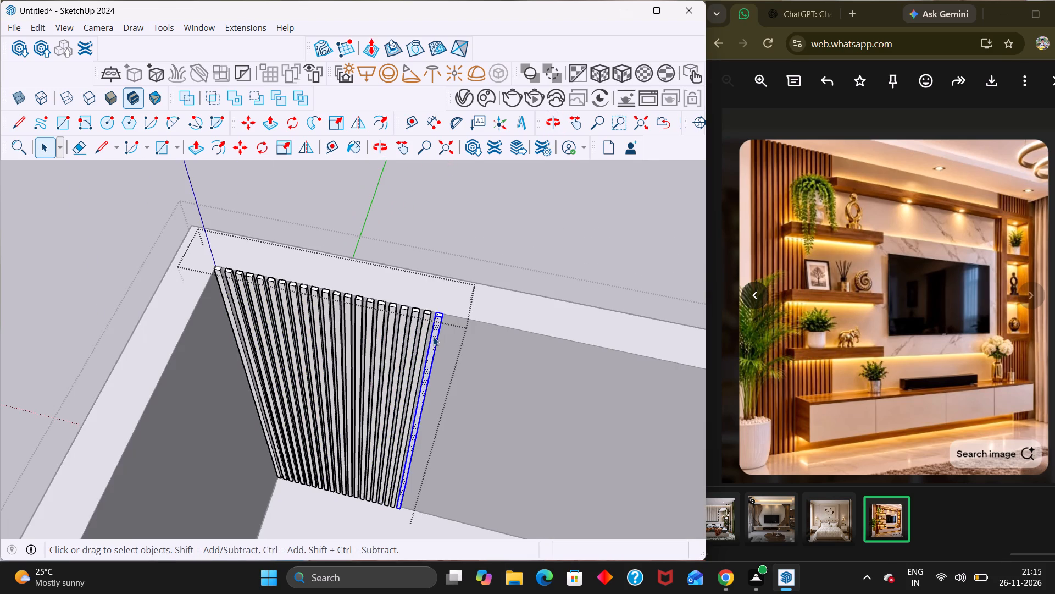
pyautogui.press('Delete')
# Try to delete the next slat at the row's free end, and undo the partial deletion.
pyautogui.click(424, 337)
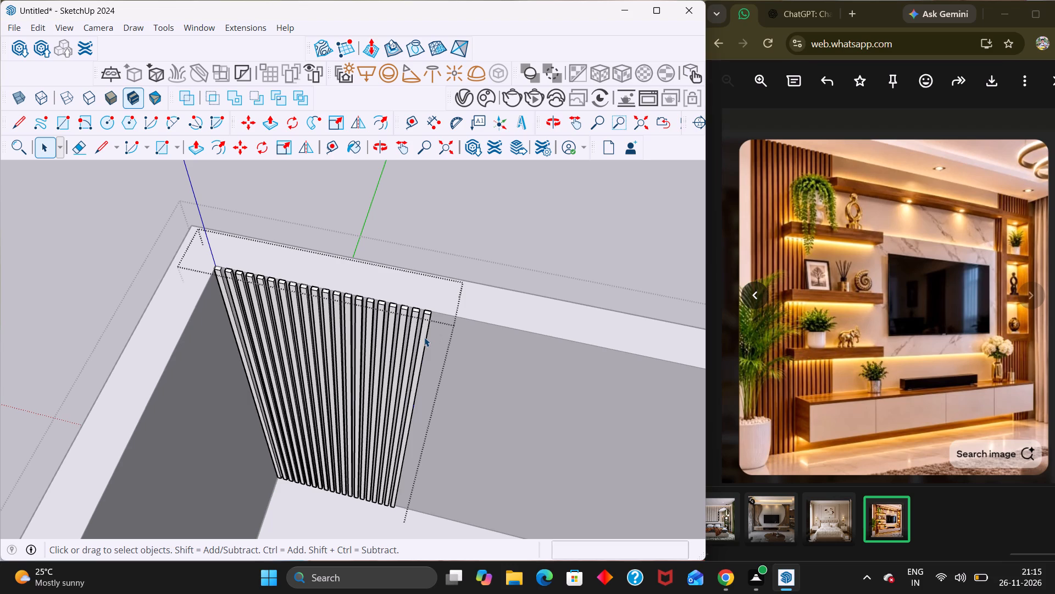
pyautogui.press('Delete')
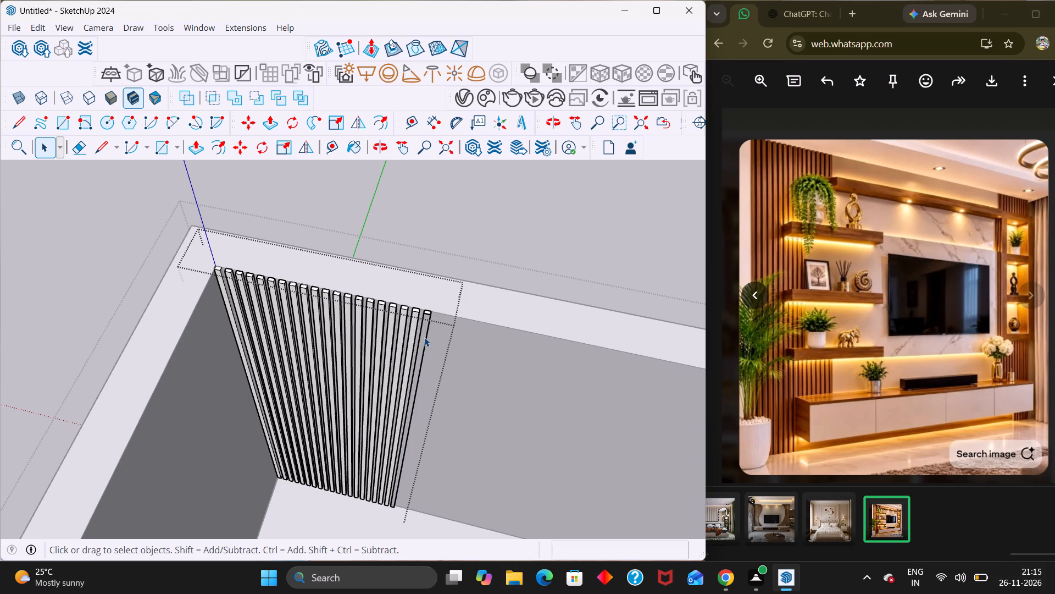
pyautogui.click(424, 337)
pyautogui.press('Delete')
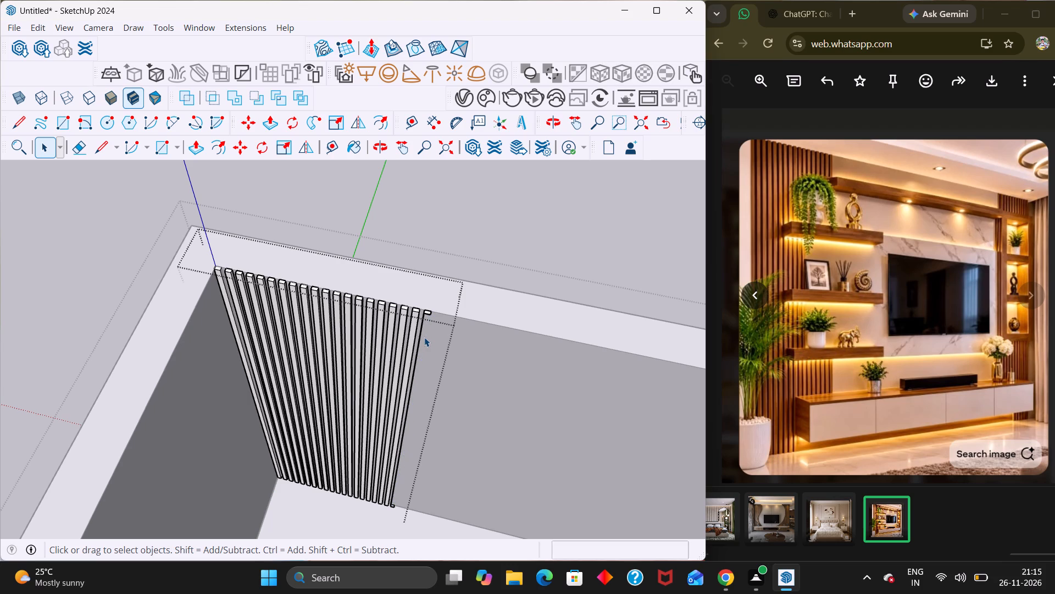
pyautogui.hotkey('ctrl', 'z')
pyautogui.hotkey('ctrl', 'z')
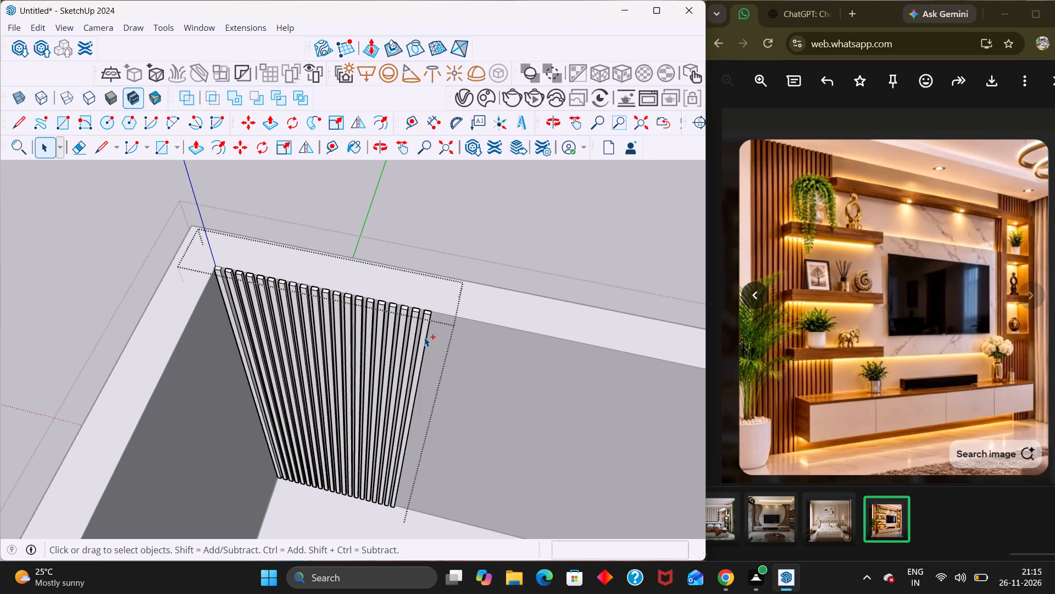
# Delete the faces and full-height edges of the last slat at the free end of the row.
pyautogui.doubleClick(424, 337)
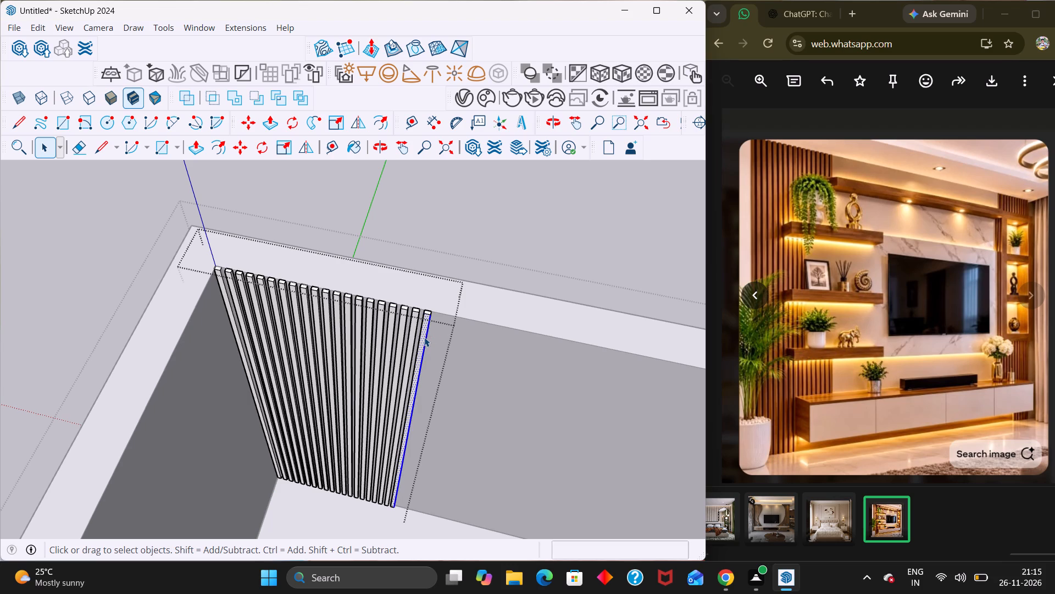
pyautogui.click(424, 337)
pyautogui.doubleClick(424, 326)
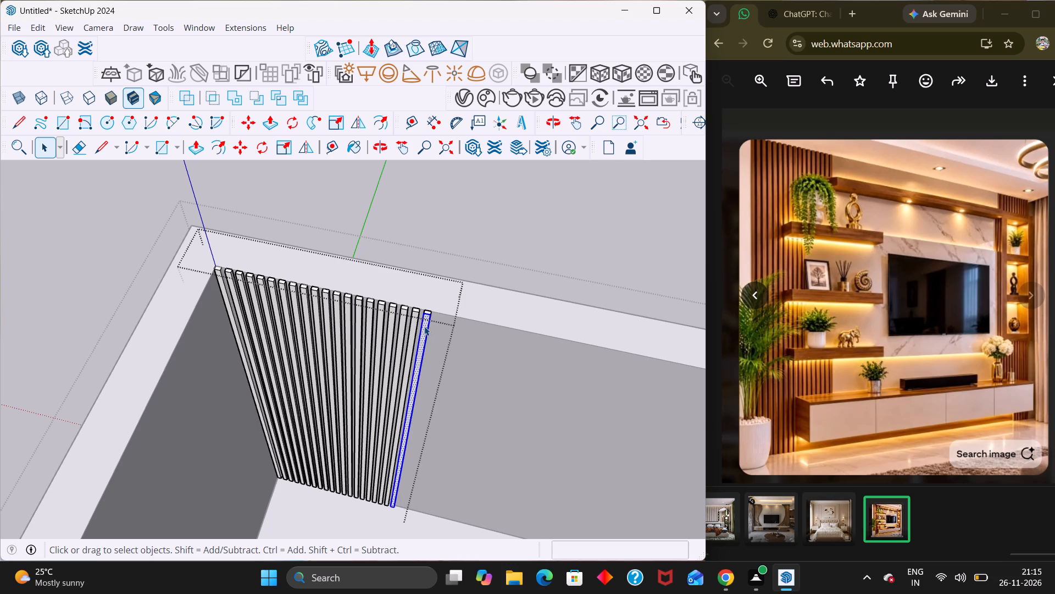
pyautogui.press('Delete')
pyautogui.click(424, 326)
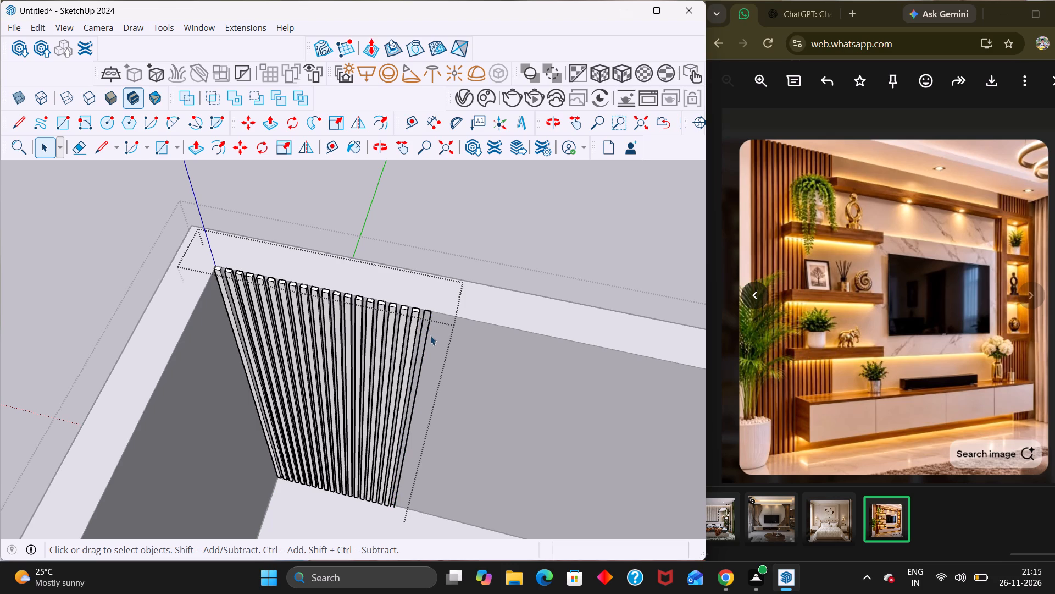
pyautogui.click(429, 329)
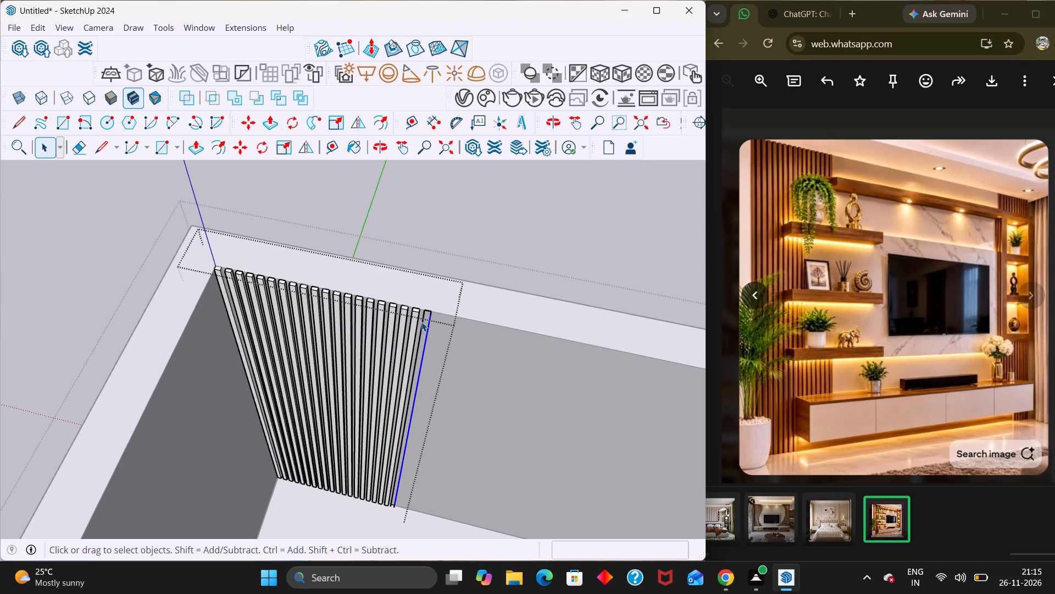
pyautogui.click(421, 322)
pyautogui.press('Delete')
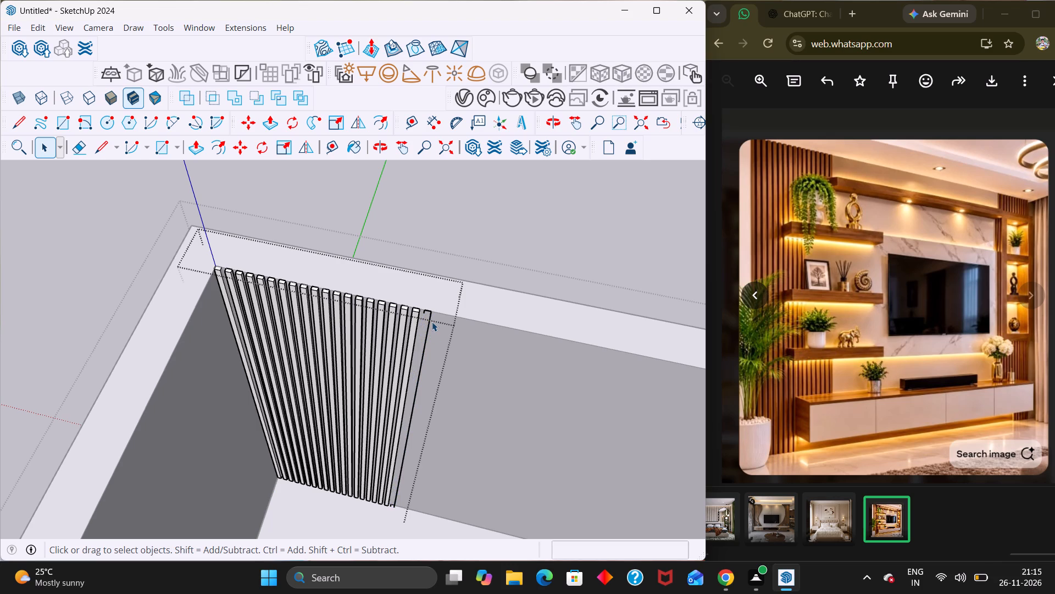
pyautogui.scroll(1, 425, 318)
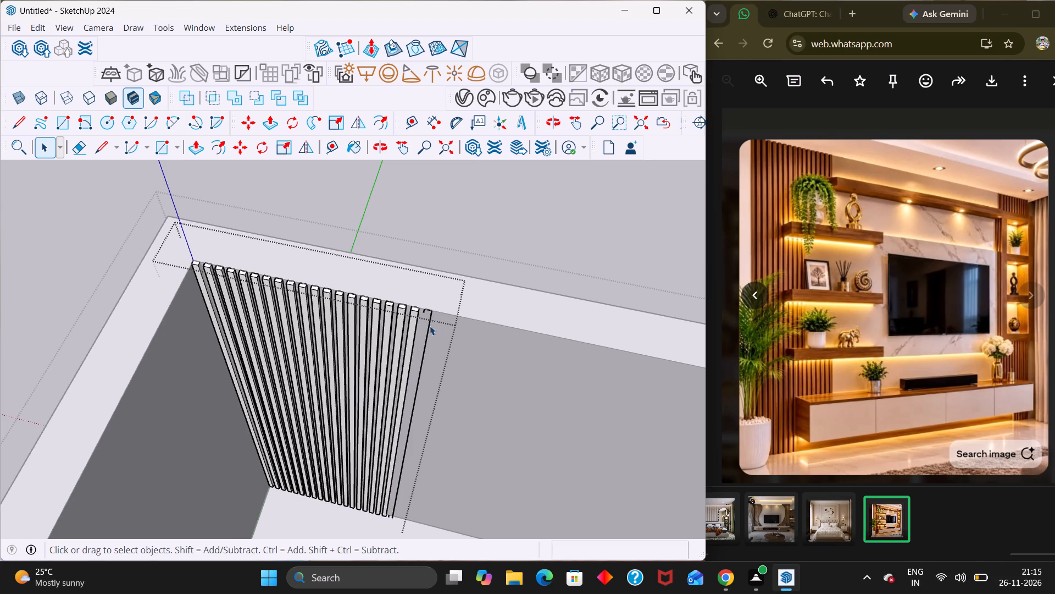
pyautogui.click(430, 326)
pyautogui.press('Delete')
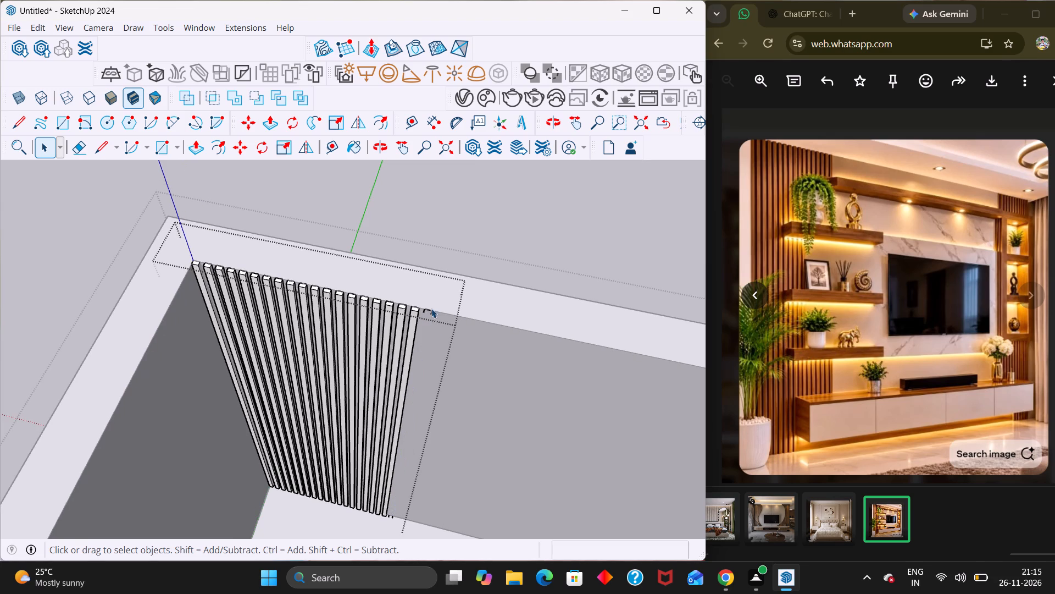
# Delete the three short leftover edges of the removed slat at the top of the wall.
pyautogui.click(427, 309)
pyautogui.scroll(8, 427, 309)
pyautogui.moveTo(427, 316); pyautogui.dragTo(424, 373, button='middle')
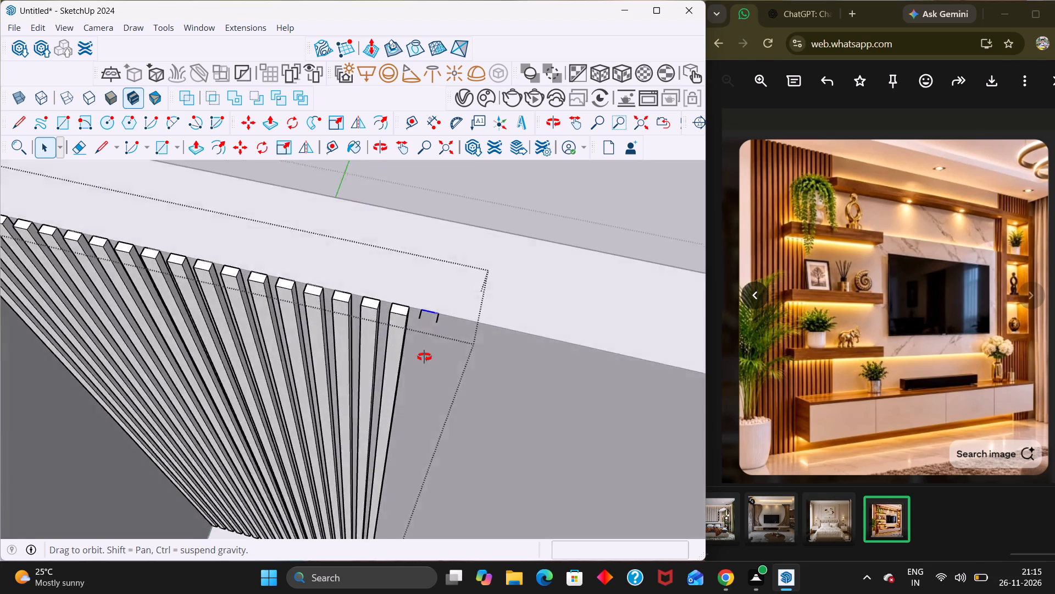
pyautogui.moveTo(424, 373); pyautogui.dragTo(425, 382, button='middle')
pyautogui.scroll(3, 425, 383)
pyautogui.scroll(2, 421, 308)
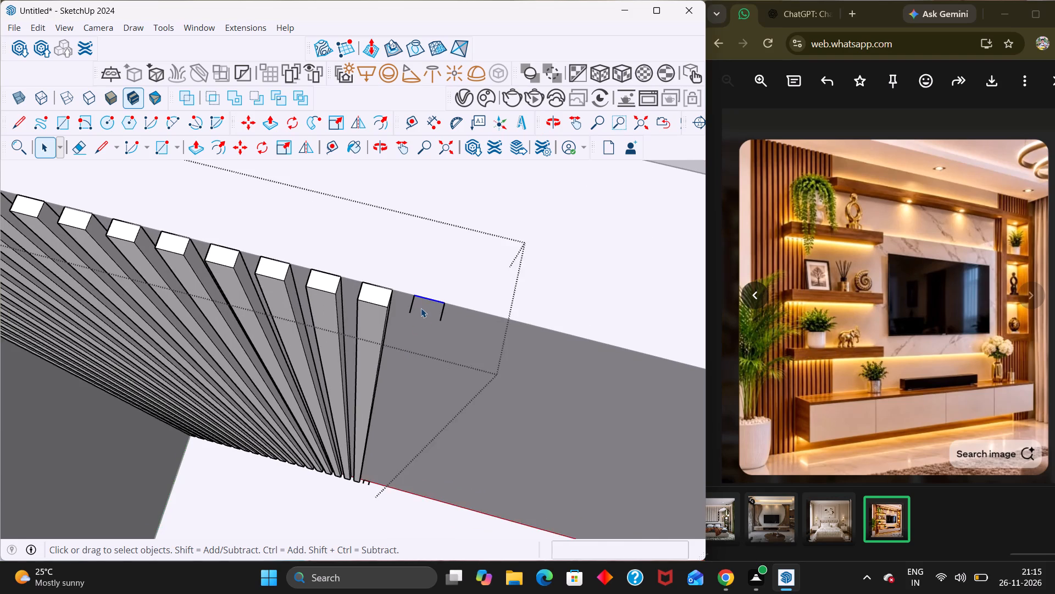
pyautogui.moveTo(421, 309); pyautogui.dragTo(423, 338, button='middle')
pyautogui.click(411, 311)
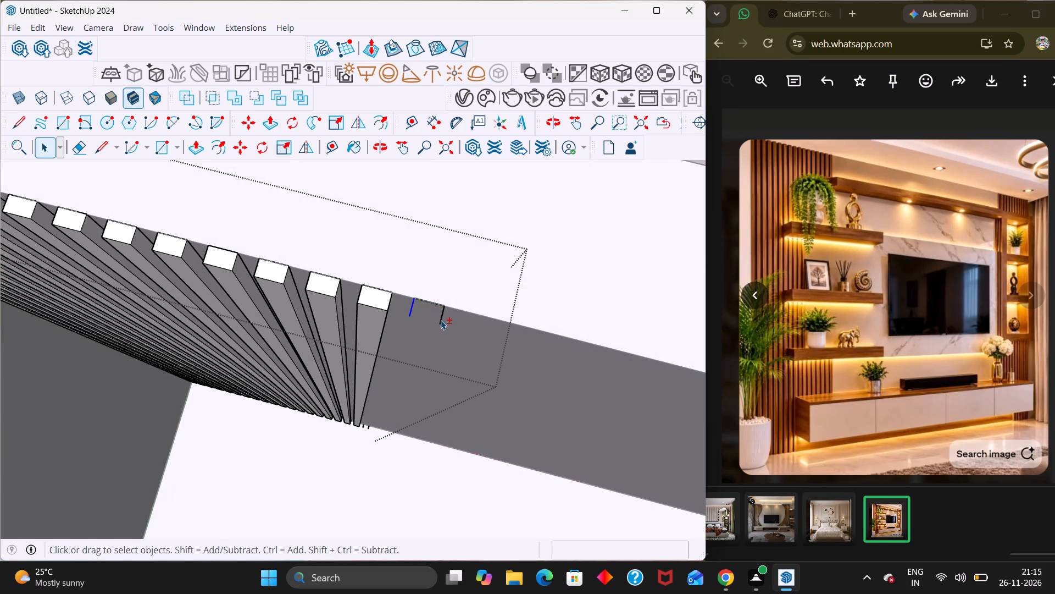
pyautogui.keyDown('shift'); pyautogui.click(441, 320); pyautogui.keyUp('shift')
pyautogui.keyDown('shift'); pyautogui.click(434, 305); pyautogui.keyUp('shift')
pyautogui.press('Delete')
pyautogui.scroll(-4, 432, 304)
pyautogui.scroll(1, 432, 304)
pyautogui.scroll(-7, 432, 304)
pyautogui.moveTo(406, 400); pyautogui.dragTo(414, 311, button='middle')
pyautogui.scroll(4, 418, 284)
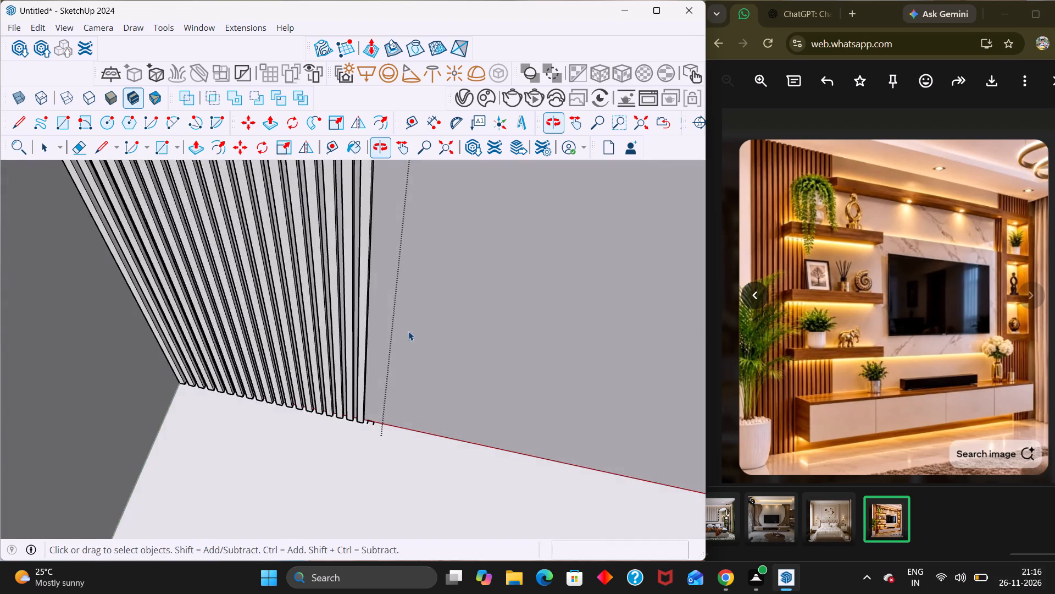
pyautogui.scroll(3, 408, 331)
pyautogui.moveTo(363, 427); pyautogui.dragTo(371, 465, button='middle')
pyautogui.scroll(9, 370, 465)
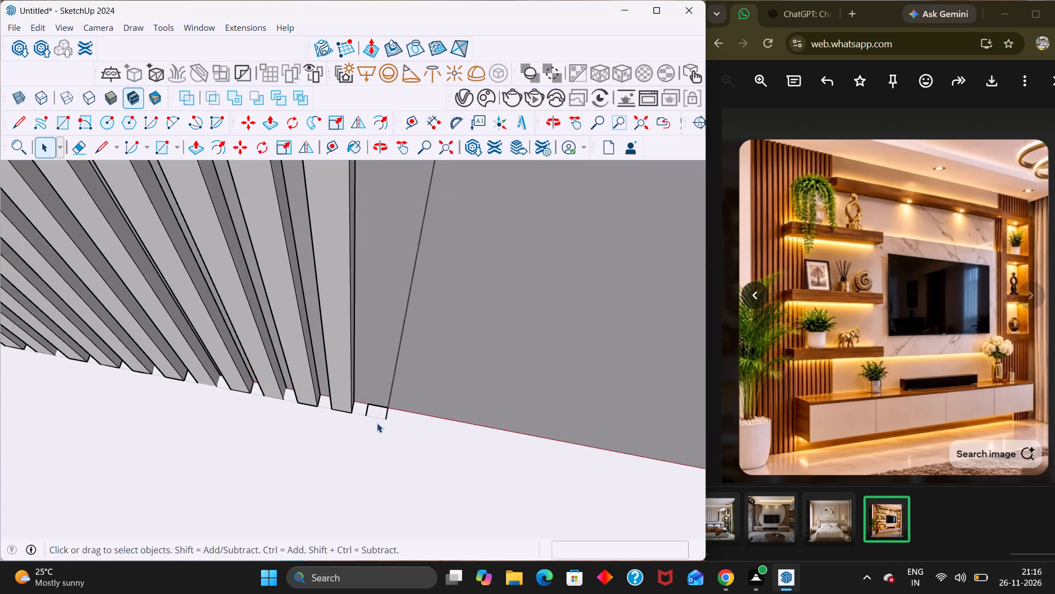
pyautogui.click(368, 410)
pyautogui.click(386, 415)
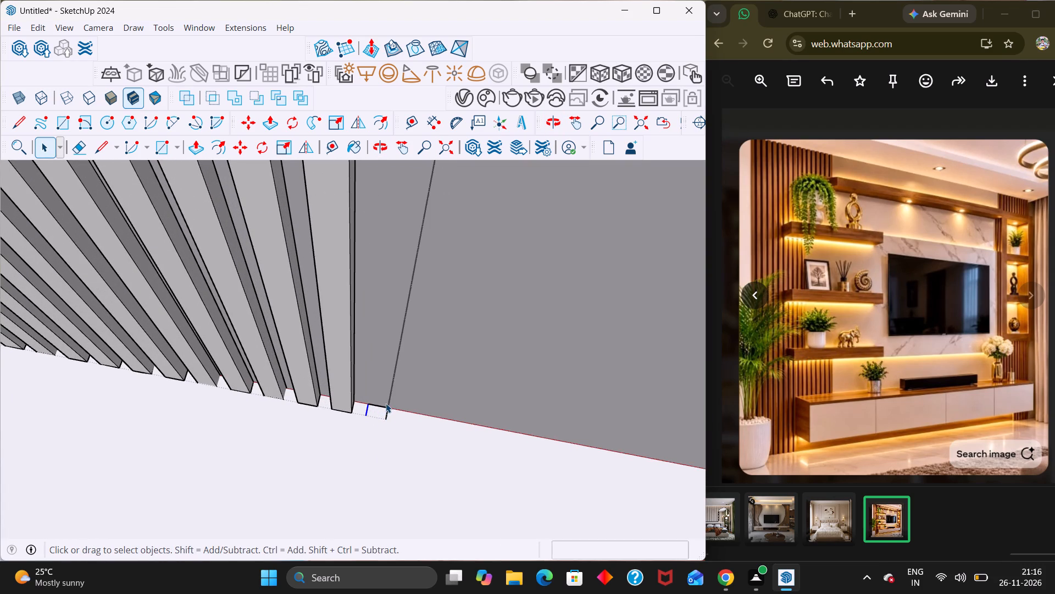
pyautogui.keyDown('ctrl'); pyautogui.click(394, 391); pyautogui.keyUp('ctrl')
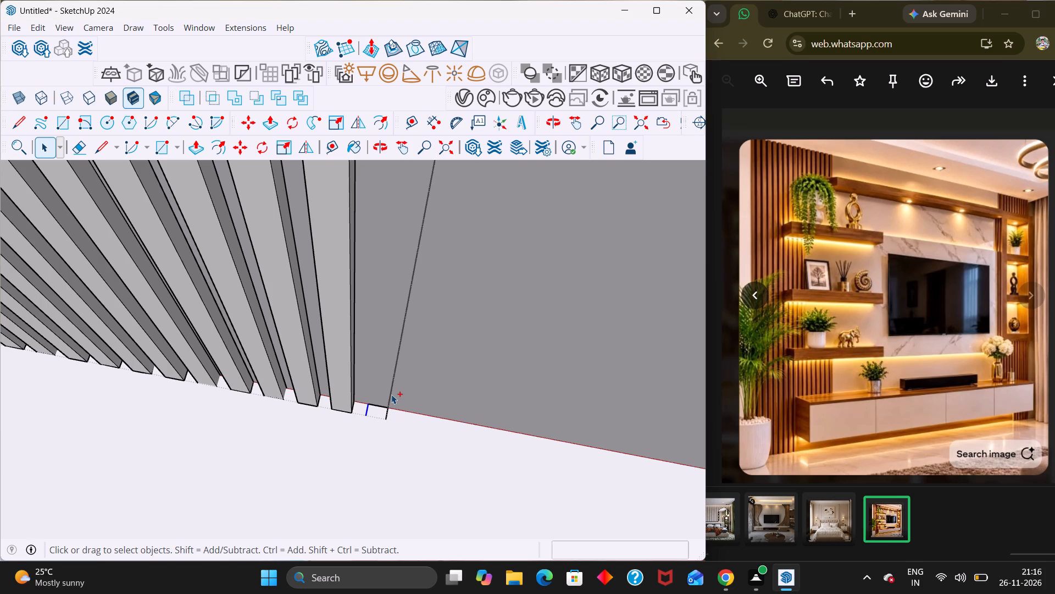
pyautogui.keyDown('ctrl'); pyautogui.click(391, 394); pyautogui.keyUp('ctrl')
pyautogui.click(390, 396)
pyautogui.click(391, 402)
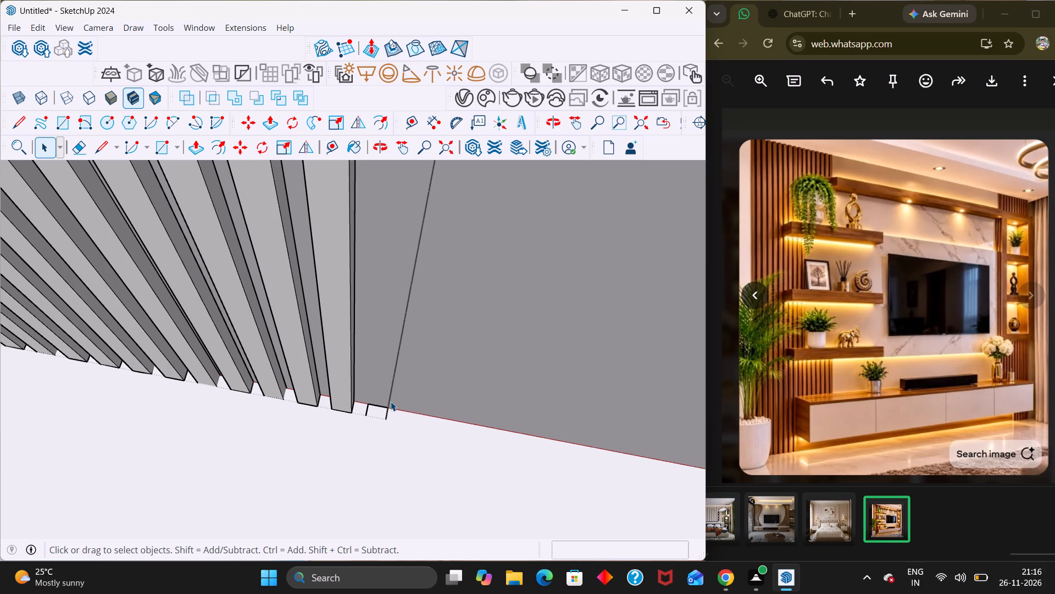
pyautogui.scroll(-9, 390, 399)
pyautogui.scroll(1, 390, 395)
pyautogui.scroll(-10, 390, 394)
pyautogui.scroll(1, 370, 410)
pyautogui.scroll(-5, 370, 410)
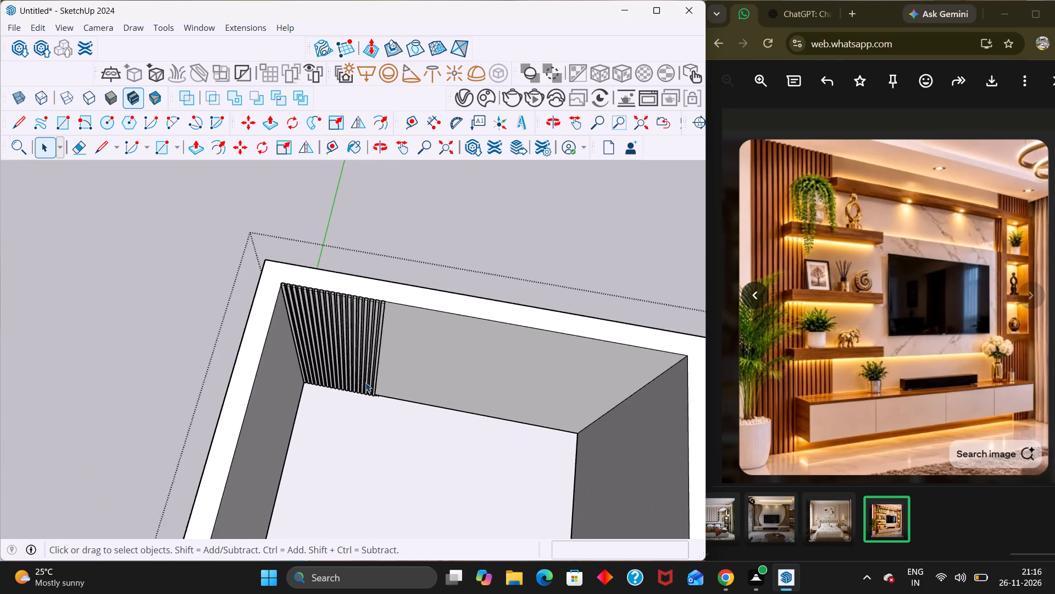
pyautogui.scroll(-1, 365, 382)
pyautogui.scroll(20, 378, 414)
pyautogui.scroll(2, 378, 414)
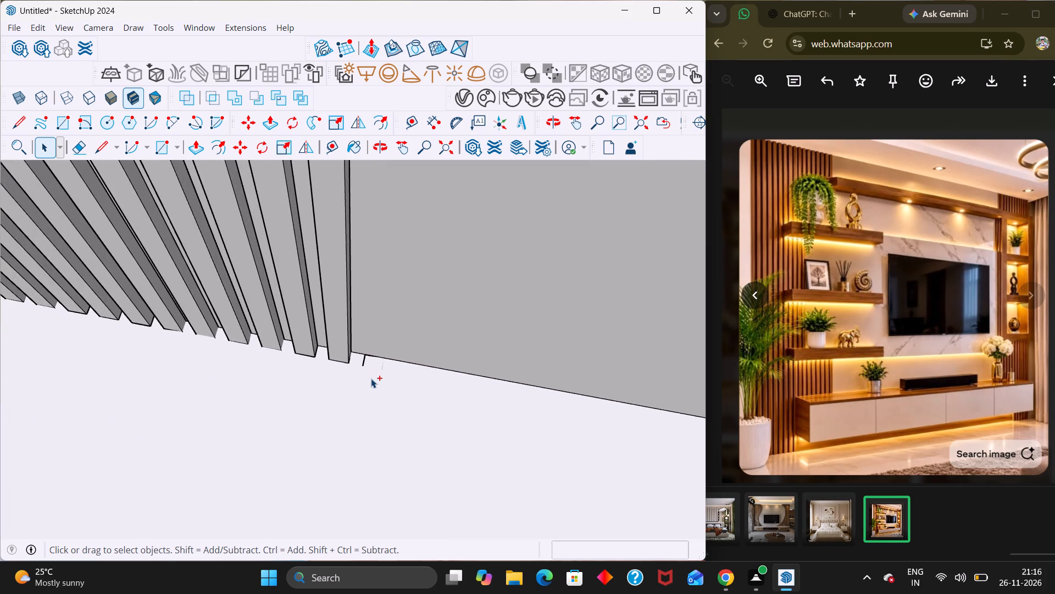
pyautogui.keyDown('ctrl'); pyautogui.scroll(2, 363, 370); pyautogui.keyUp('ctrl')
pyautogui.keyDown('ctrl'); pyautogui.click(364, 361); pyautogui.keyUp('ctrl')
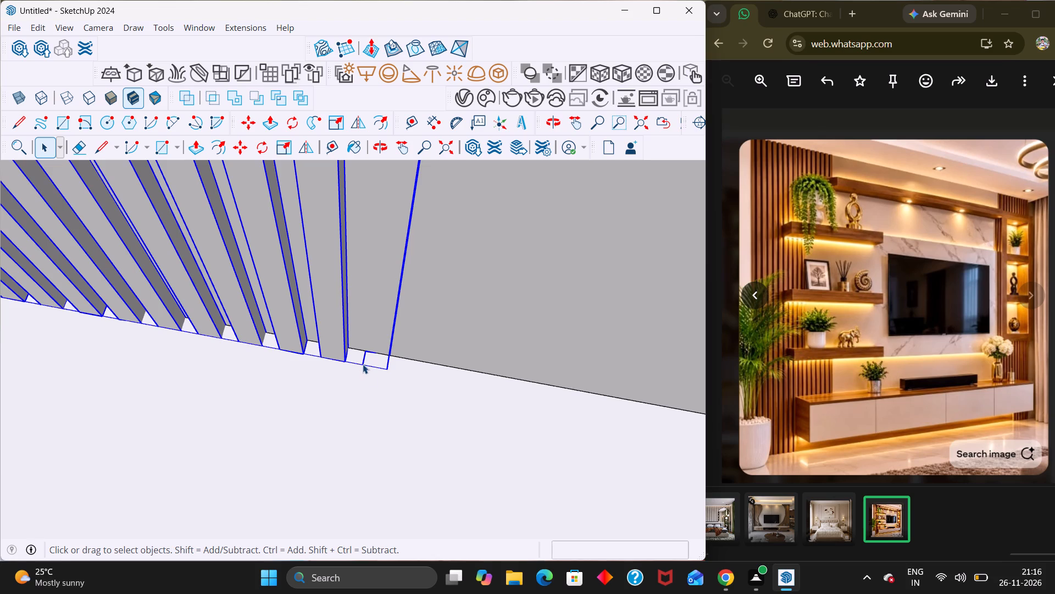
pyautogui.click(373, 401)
# Reopen the slat group, delete the removed slat's three short leftover edges at floor level, and leave the group.
pyautogui.doubleClick(343, 319)
pyautogui.scroll(4, 353, 349)
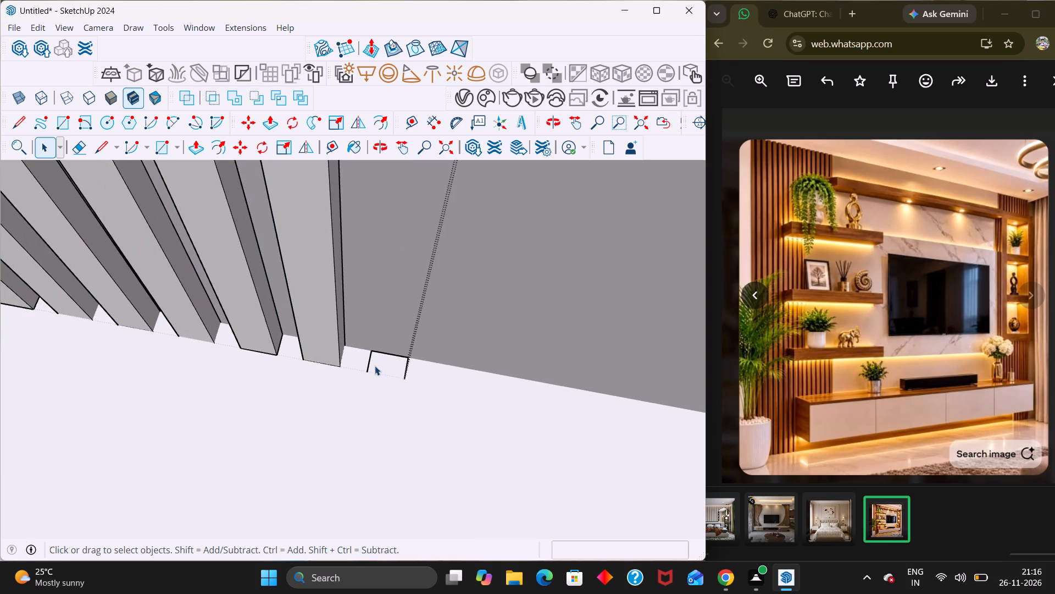
pyautogui.keyDown('ctrl'); pyautogui.click(365, 364); pyautogui.keyUp('ctrl')
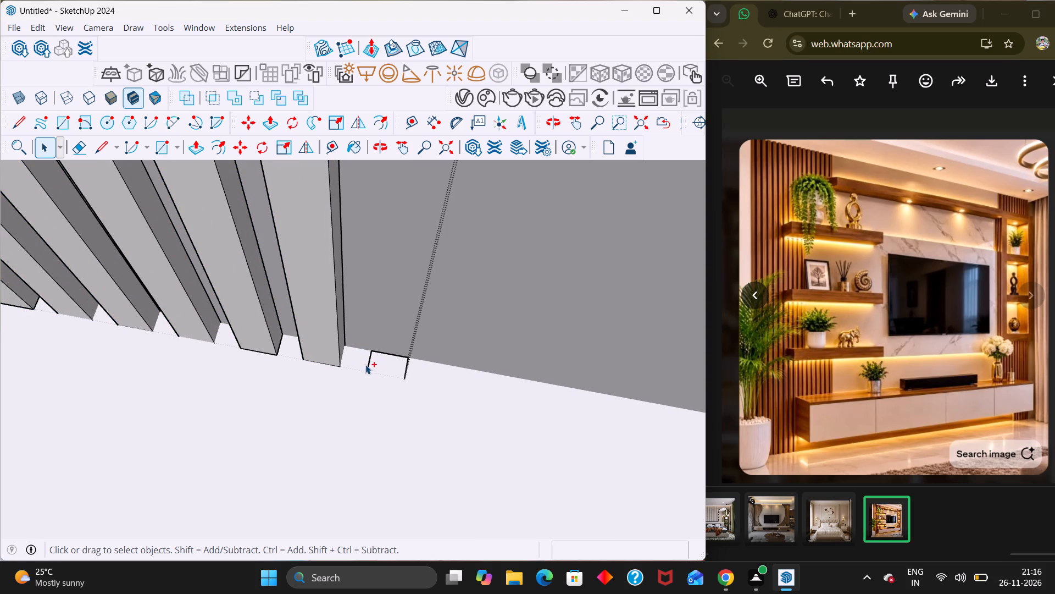
pyautogui.keyDown('ctrl'); pyautogui.click(368, 363); pyautogui.keyUp('ctrl')
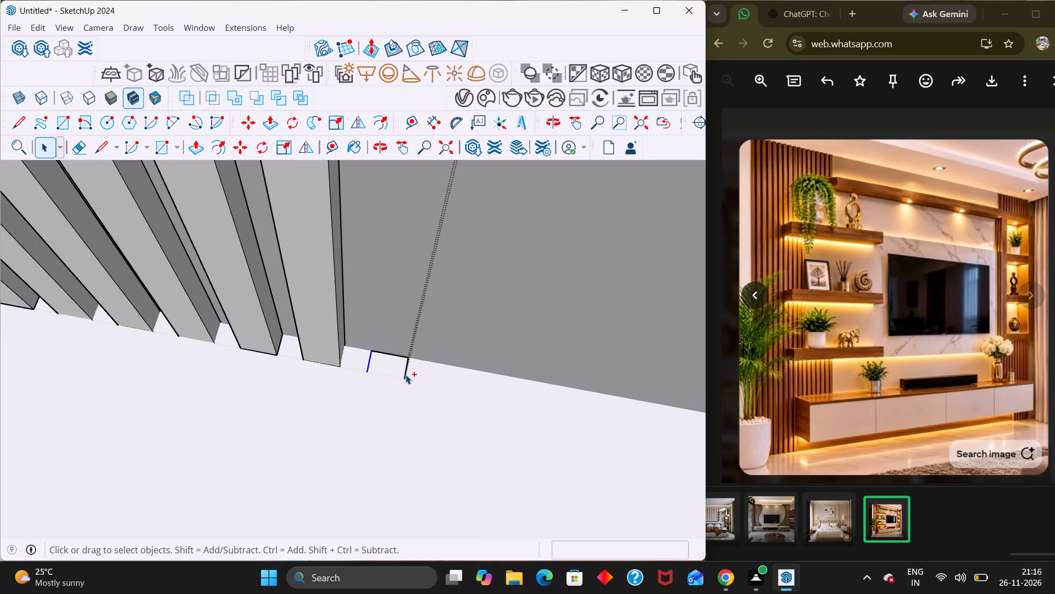
pyautogui.keyDown('ctrl'); pyautogui.click(404, 375); pyautogui.keyUp('ctrl')
pyautogui.press('Delete')
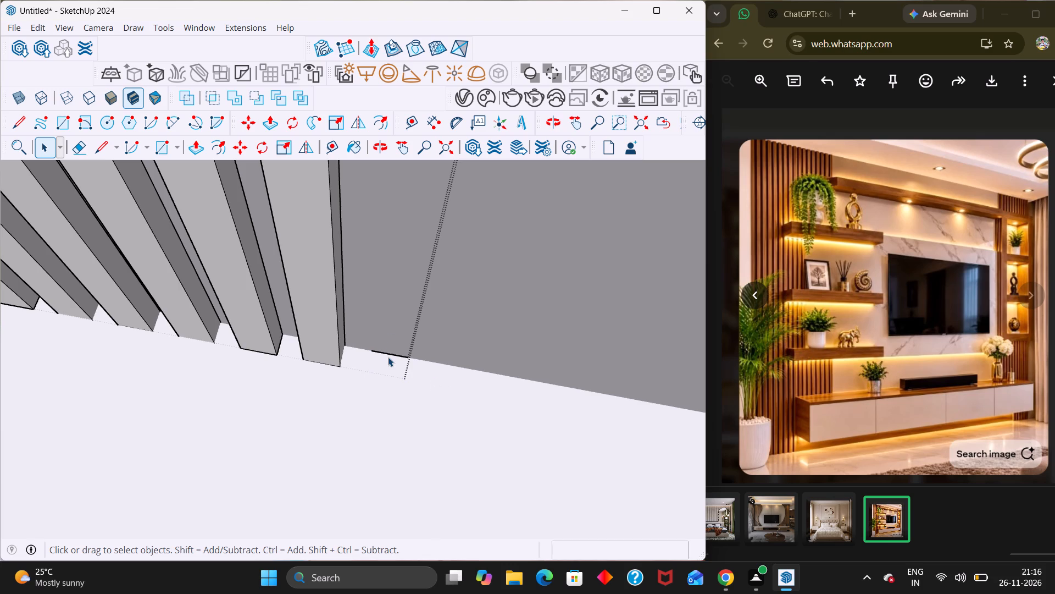
pyautogui.click(388, 357)
pyautogui.click(388, 353)
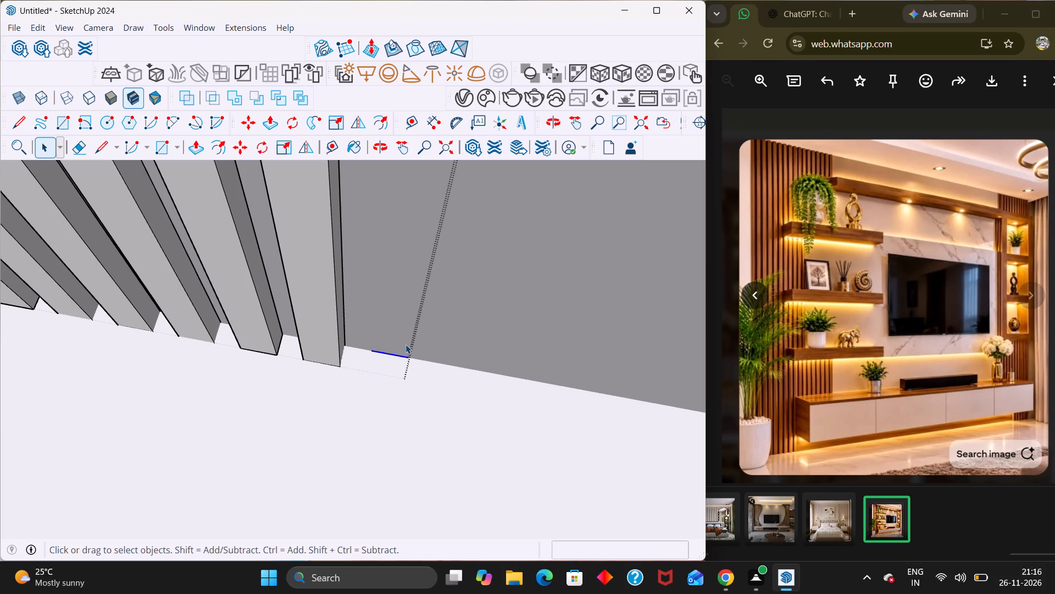
pyautogui.press('Delete')
pyautogui.scroll(-4, 405, 347)
pyautogui.scroll(-8, 396, 394)
pyautogui.scroll(2, 409, 386)
pyautogui.scroll(-13, 409, 386)
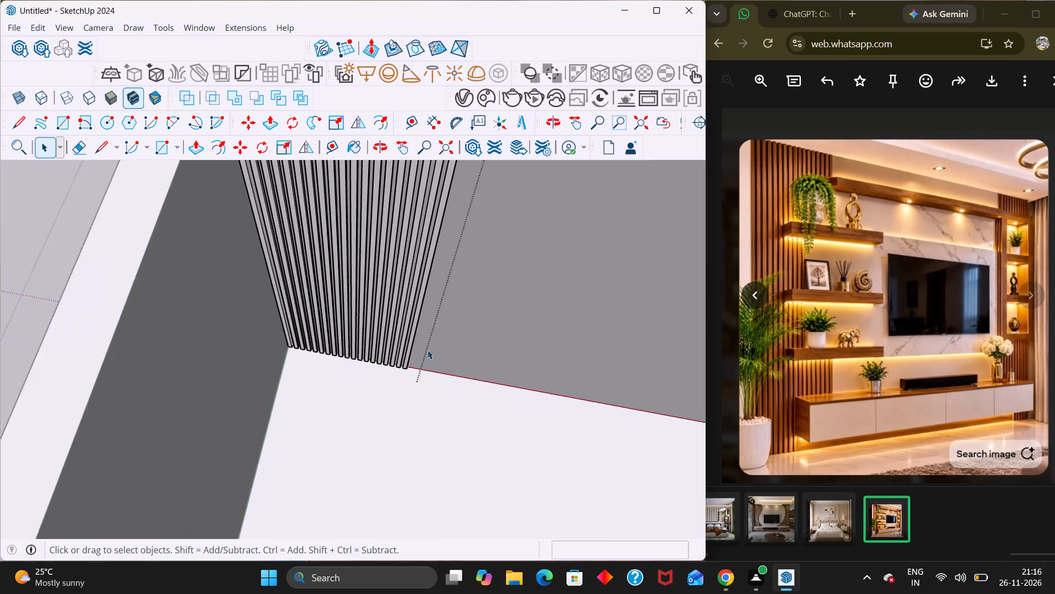
pyautogui.scroll(-10, 427, 350)
pyautogui.click(503, 263)
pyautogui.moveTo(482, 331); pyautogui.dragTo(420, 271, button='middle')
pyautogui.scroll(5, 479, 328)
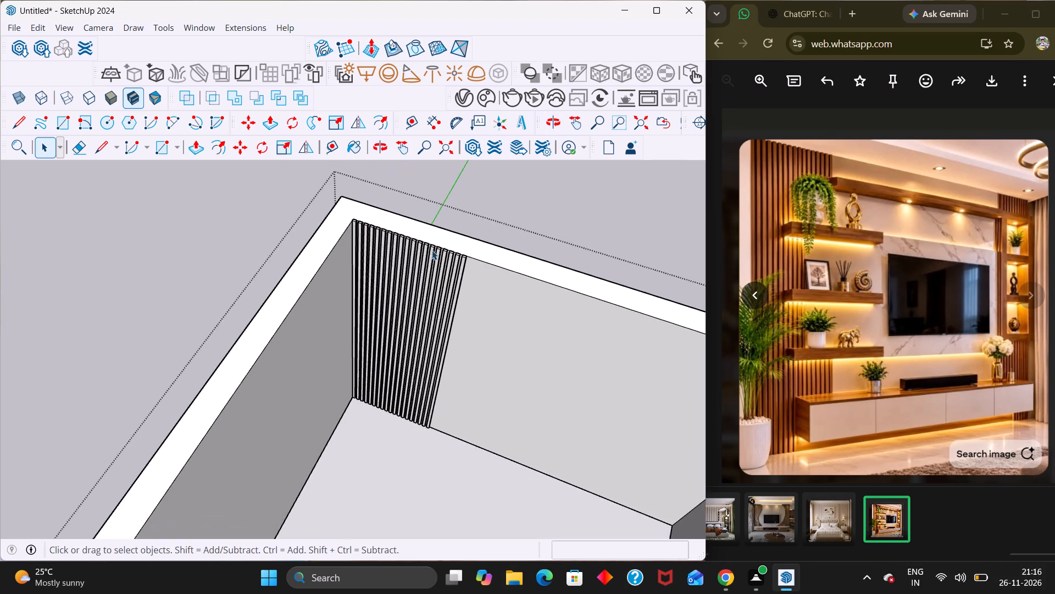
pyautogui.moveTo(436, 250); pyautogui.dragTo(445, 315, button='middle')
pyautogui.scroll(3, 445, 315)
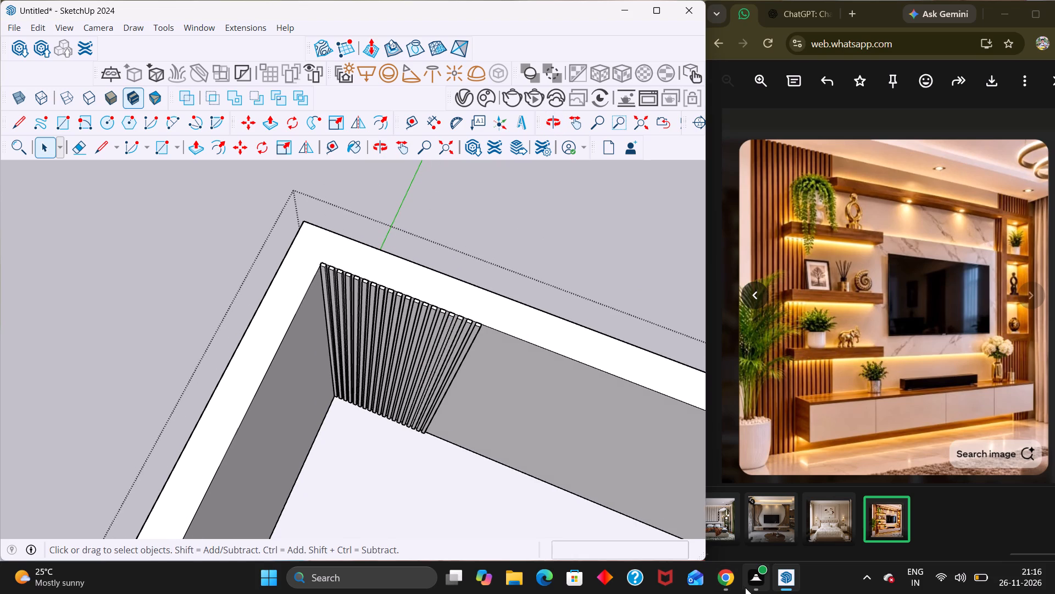
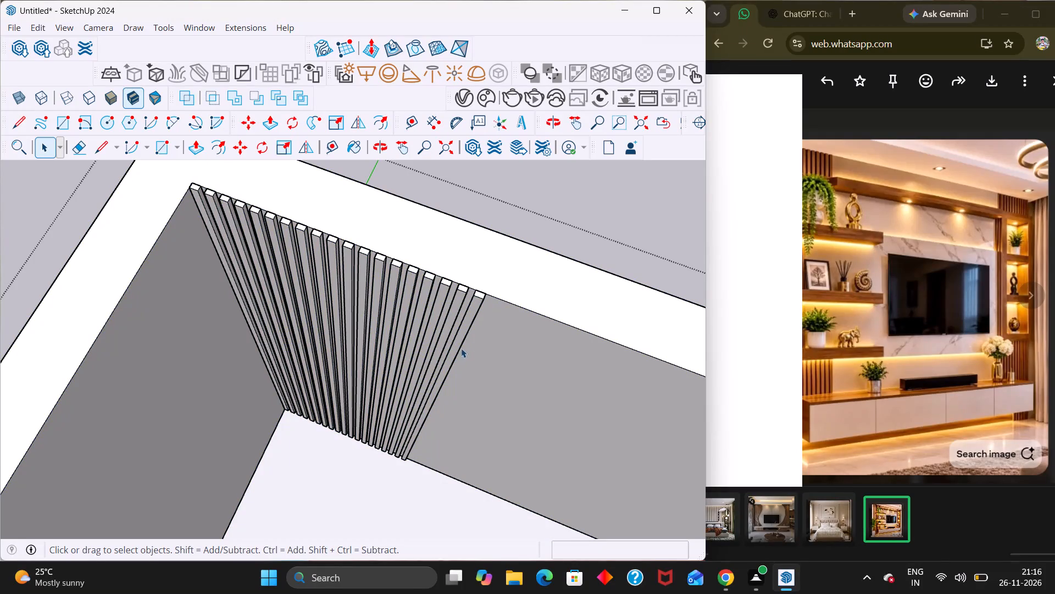
# Delete the entire last slat at the free end of the back-wall slat row inside its group, and leave the group.
pyautogui.tripleClick(458, 345)
pyautogui.click(458, 345)
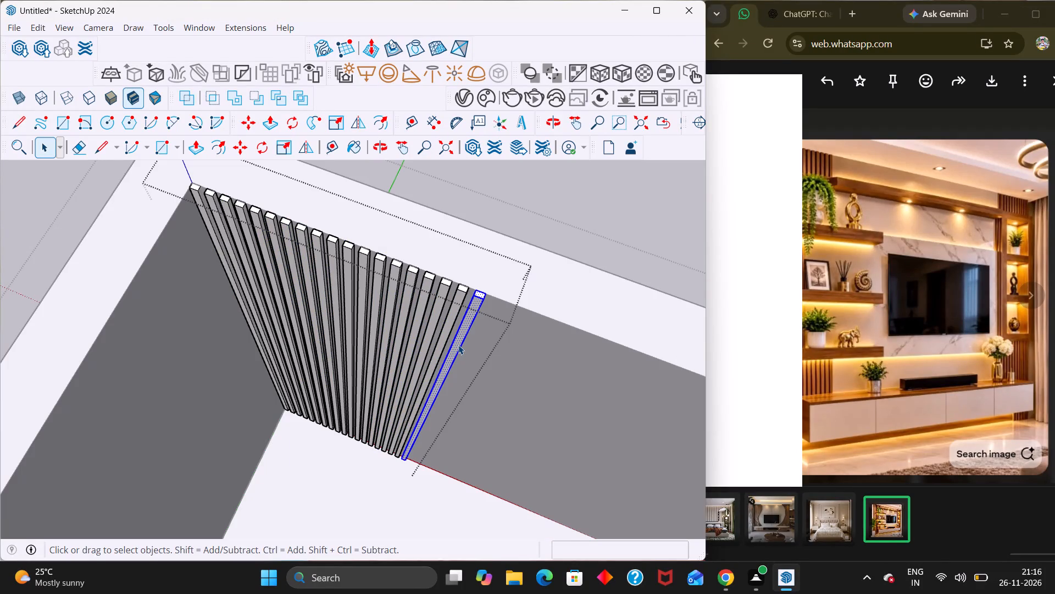
pyautogui.press('Delete')
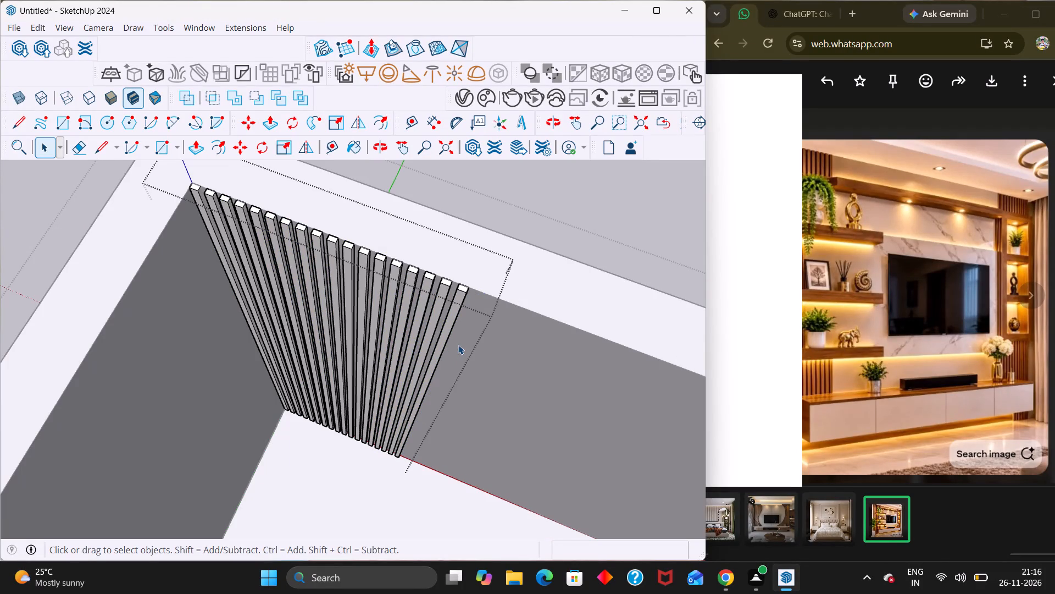
pyautogui.click(571, 248)
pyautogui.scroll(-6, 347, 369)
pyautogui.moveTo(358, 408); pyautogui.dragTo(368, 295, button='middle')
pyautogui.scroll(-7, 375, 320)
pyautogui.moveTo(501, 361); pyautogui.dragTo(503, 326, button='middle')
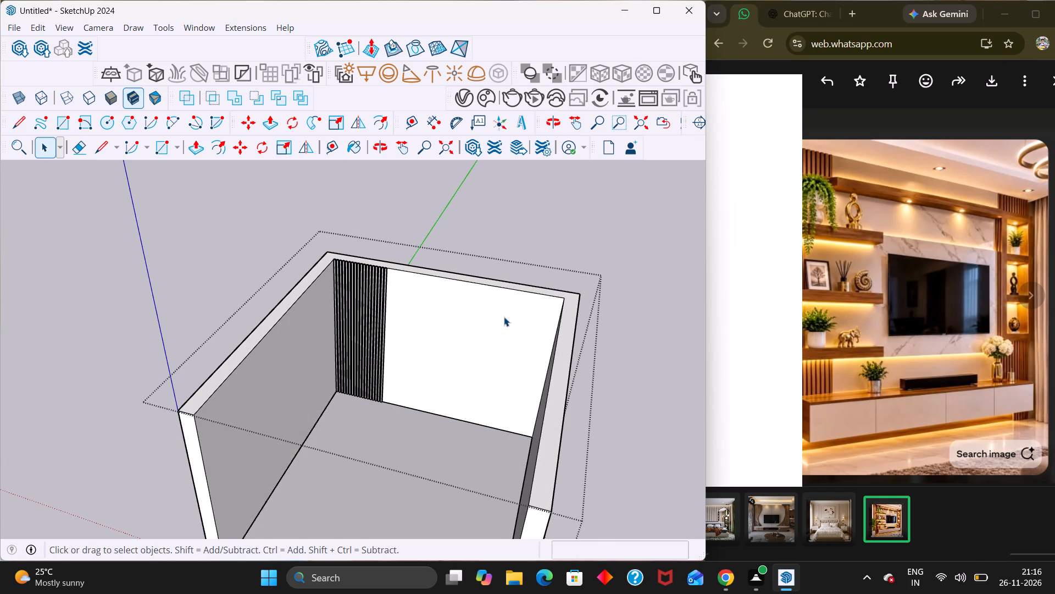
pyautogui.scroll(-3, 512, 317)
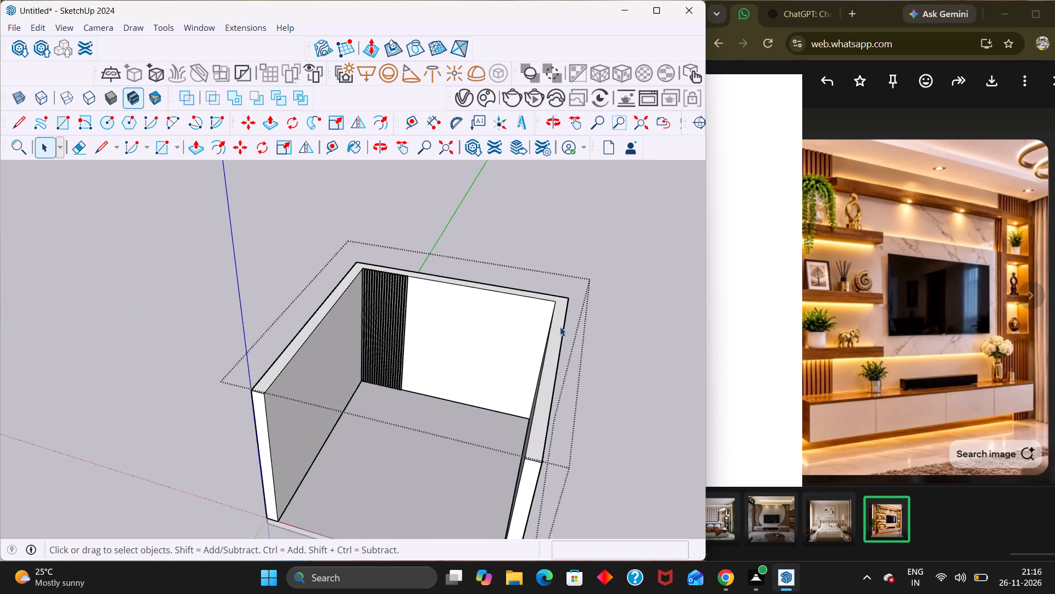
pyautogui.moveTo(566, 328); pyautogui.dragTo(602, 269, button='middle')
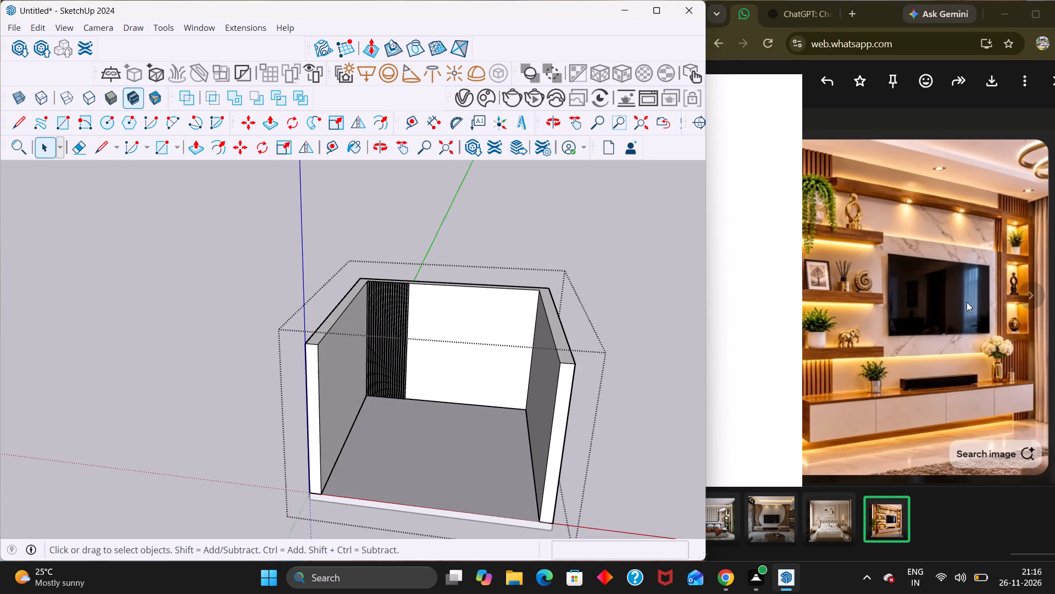
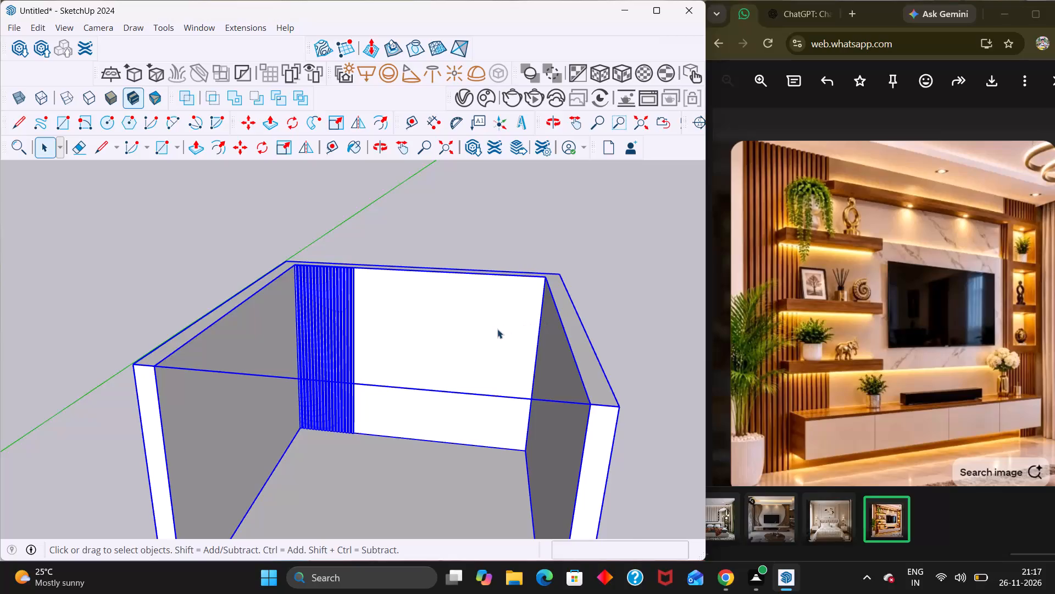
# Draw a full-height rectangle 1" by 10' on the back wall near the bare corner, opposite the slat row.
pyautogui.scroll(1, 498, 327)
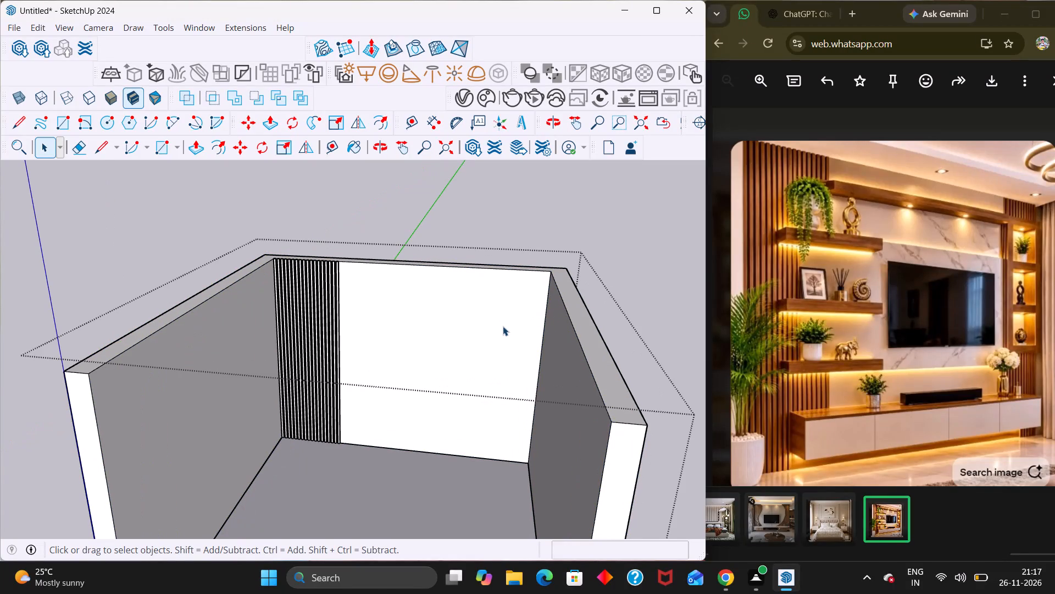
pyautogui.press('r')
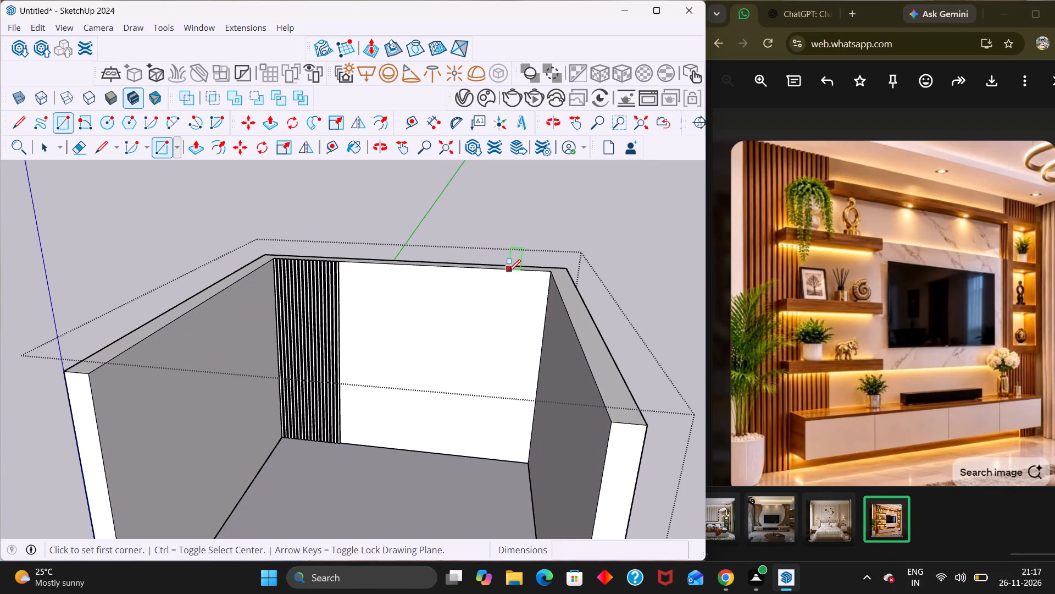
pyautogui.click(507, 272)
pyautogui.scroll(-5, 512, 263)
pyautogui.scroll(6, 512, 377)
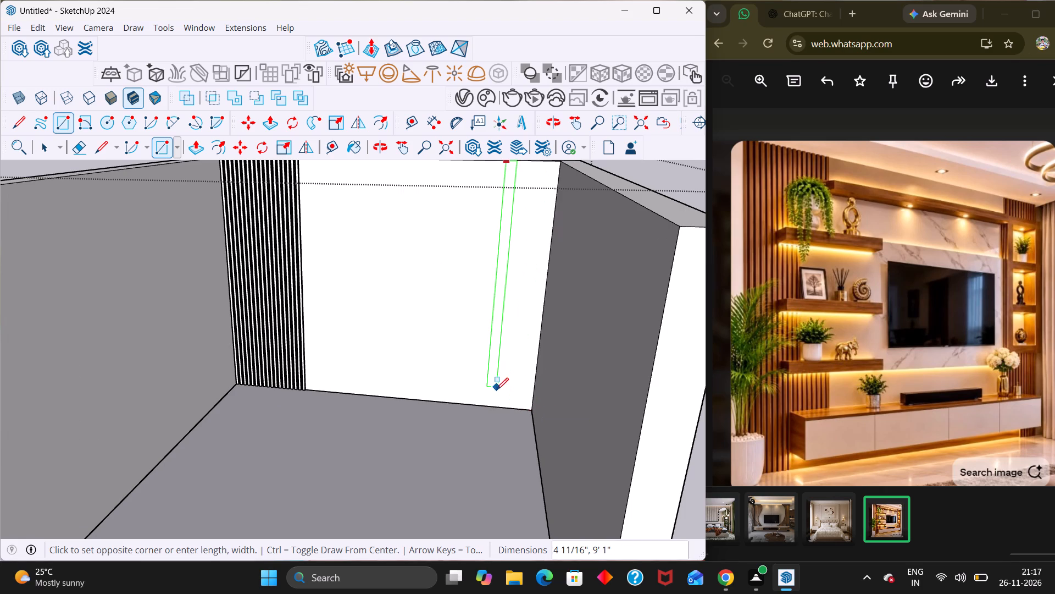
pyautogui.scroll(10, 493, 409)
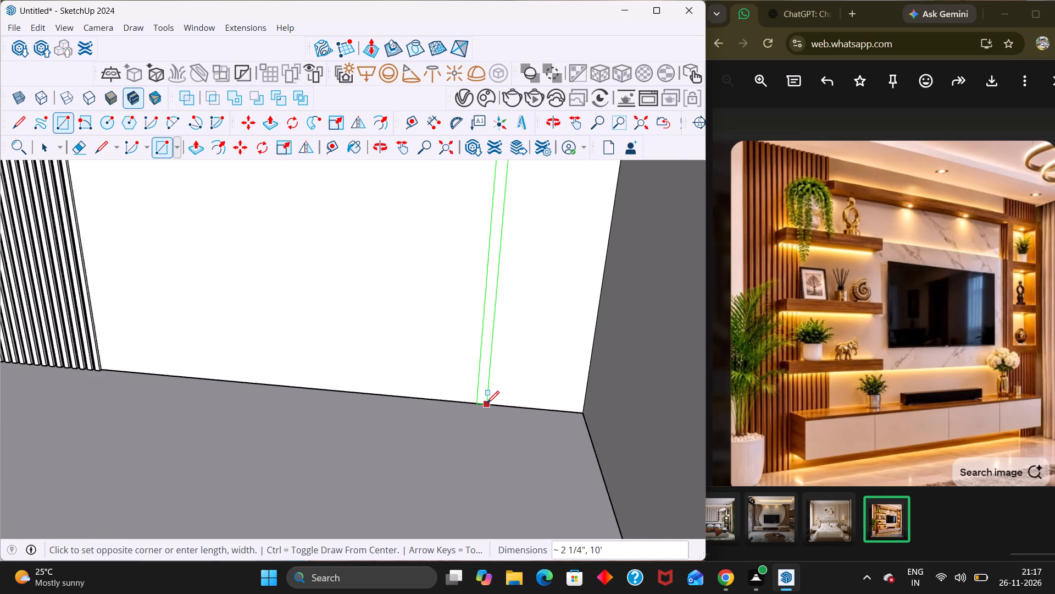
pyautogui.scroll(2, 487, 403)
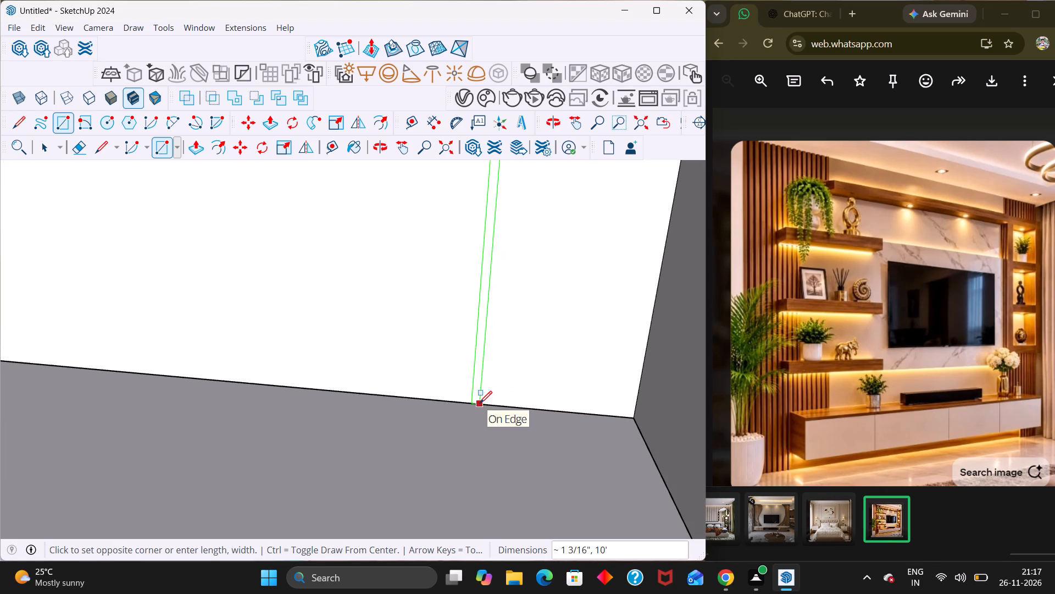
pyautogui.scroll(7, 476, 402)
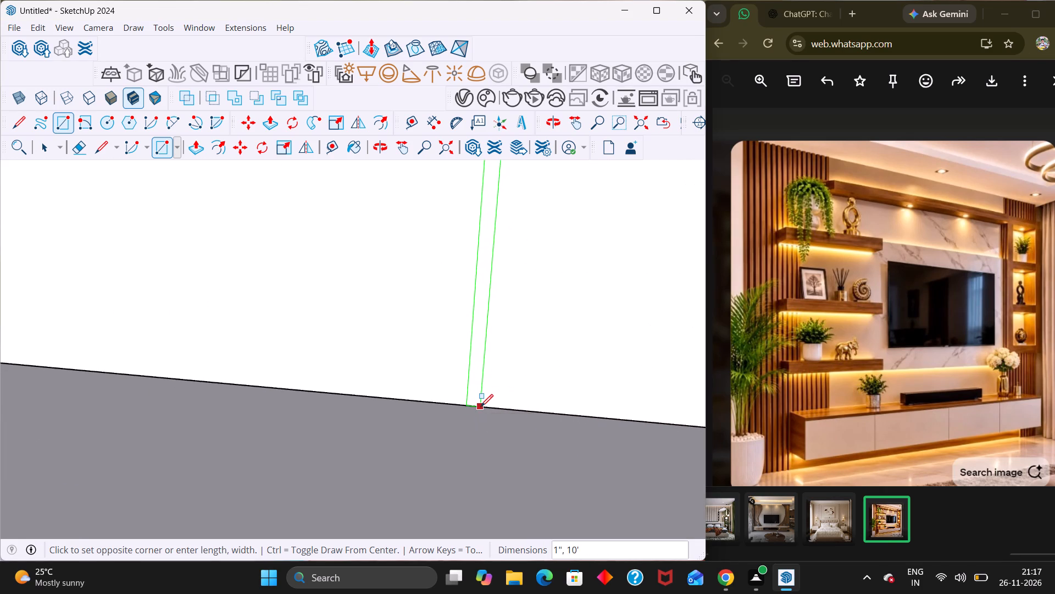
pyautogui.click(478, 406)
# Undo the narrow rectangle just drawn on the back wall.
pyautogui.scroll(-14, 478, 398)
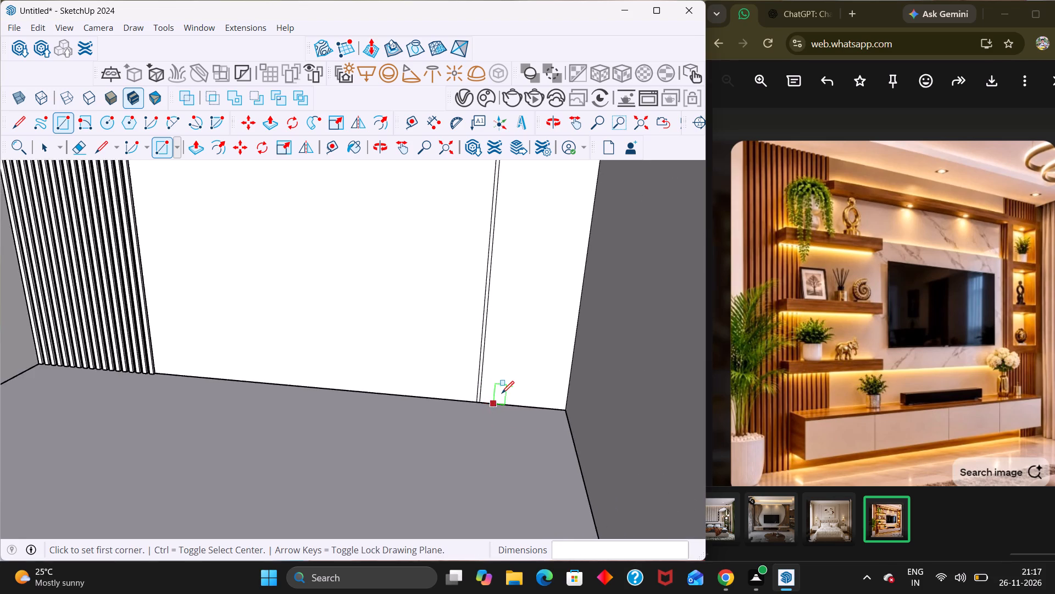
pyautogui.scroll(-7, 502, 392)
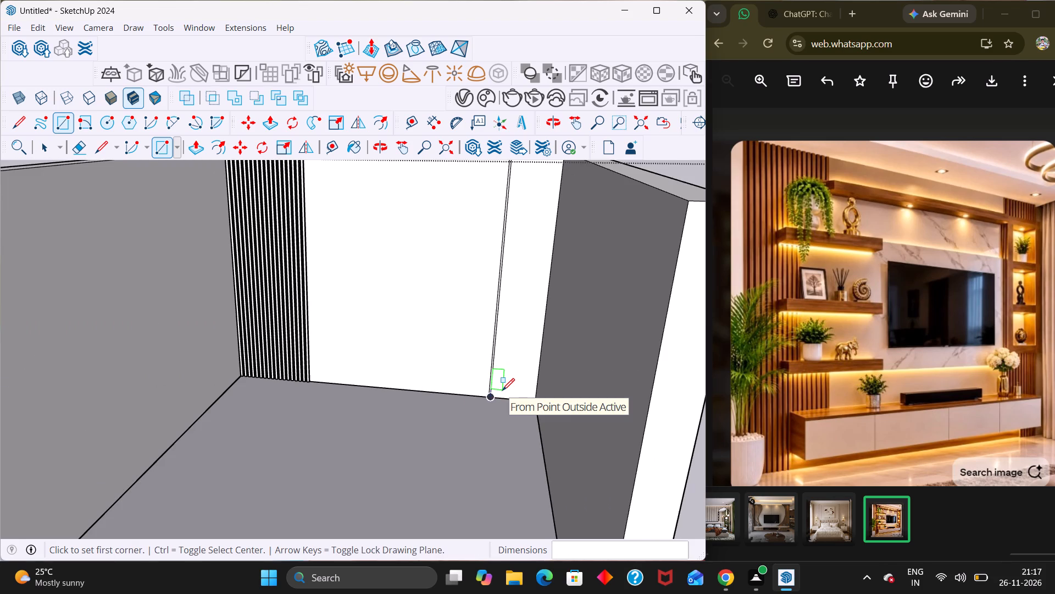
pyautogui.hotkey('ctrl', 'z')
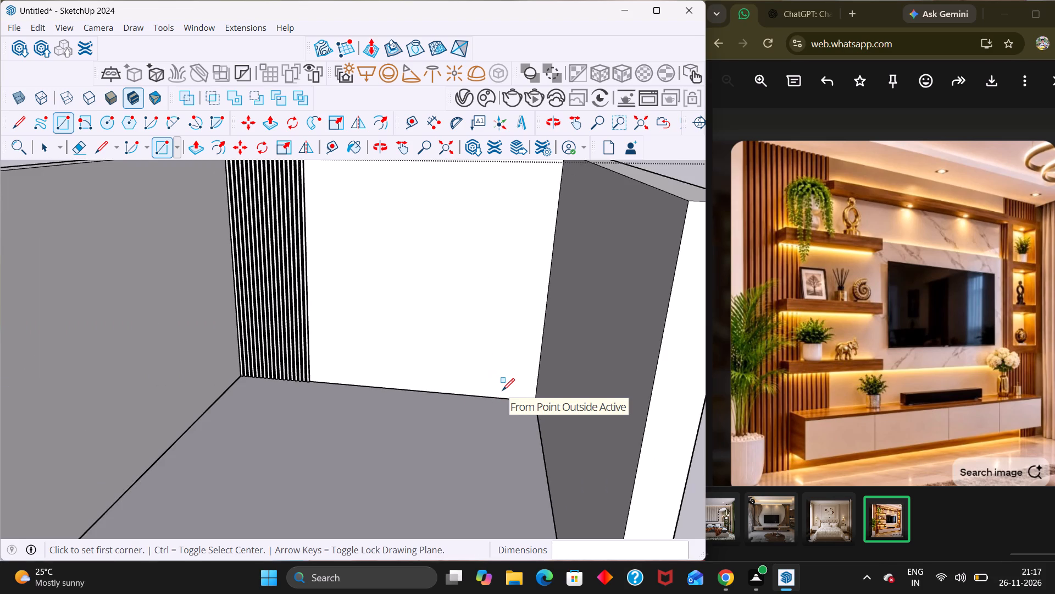
# Draw a full-height strip about 1" by 10' on the back wall, from its top edge to the floor edge, near the bare corner.
pyautogui.scroll(-7, 525, 299)
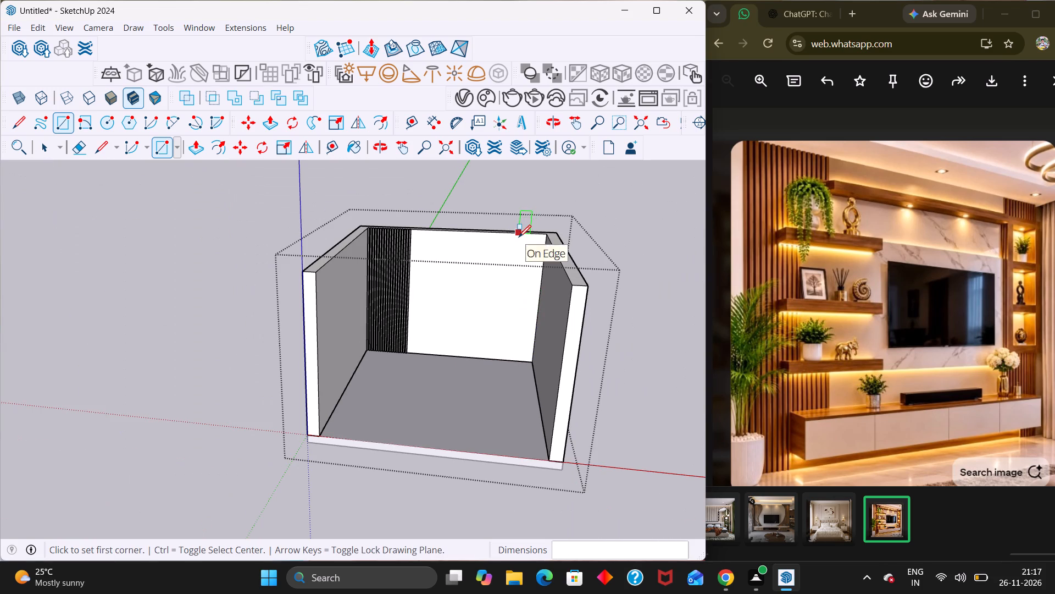
pyautogui.scroll(3, 515, 236)
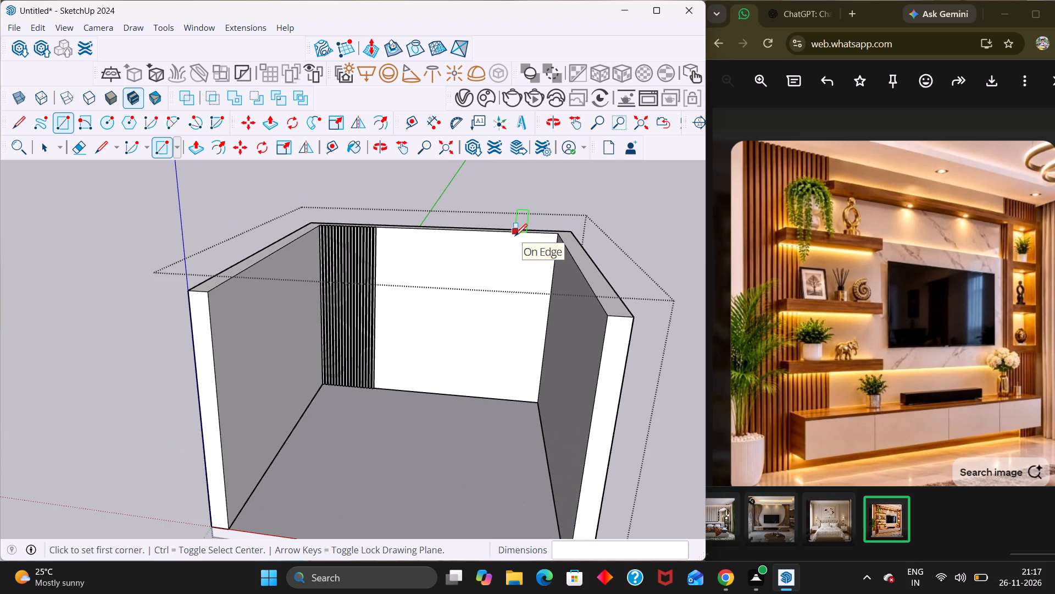
pyautogui.click(515, 236)
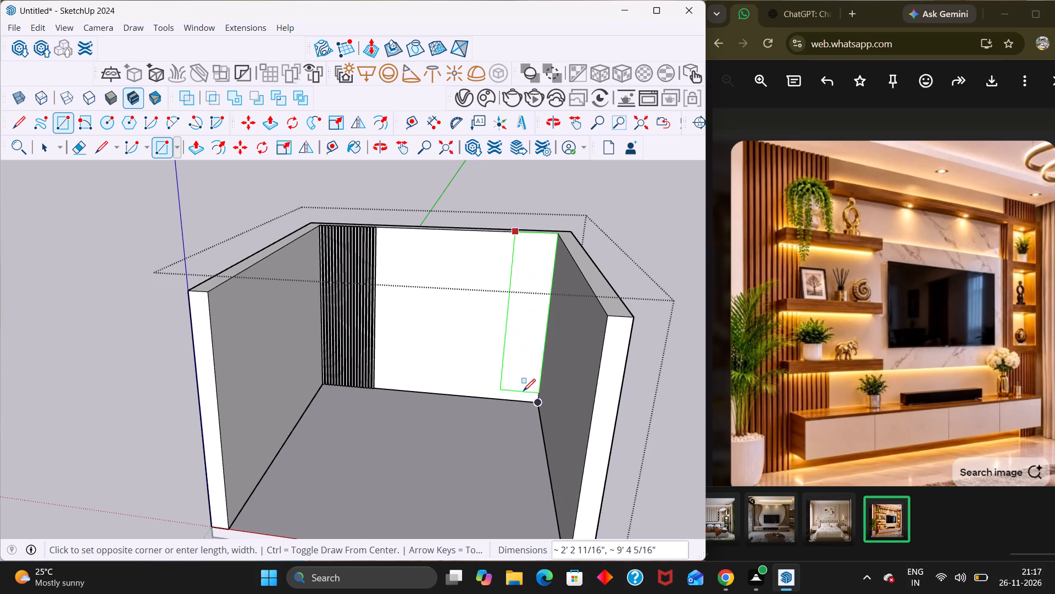
pyautogui.scroll(9, 510, 395)
pyautogui.scroll(-1, 503, 400)
pyautogui.scroll(2, 494, 403)
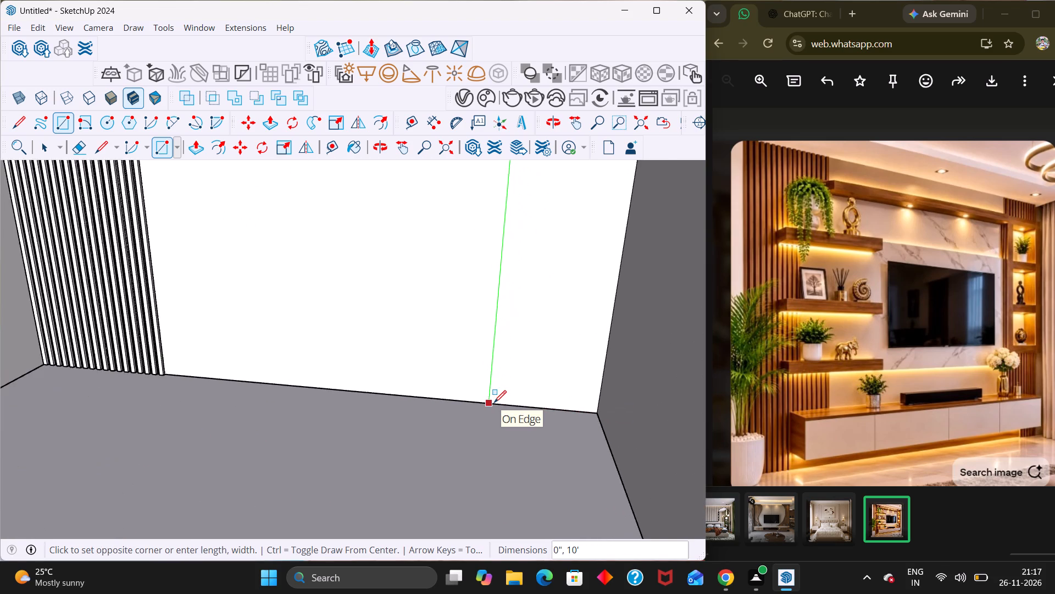
pyautogui.scroll(11, 494, 403)
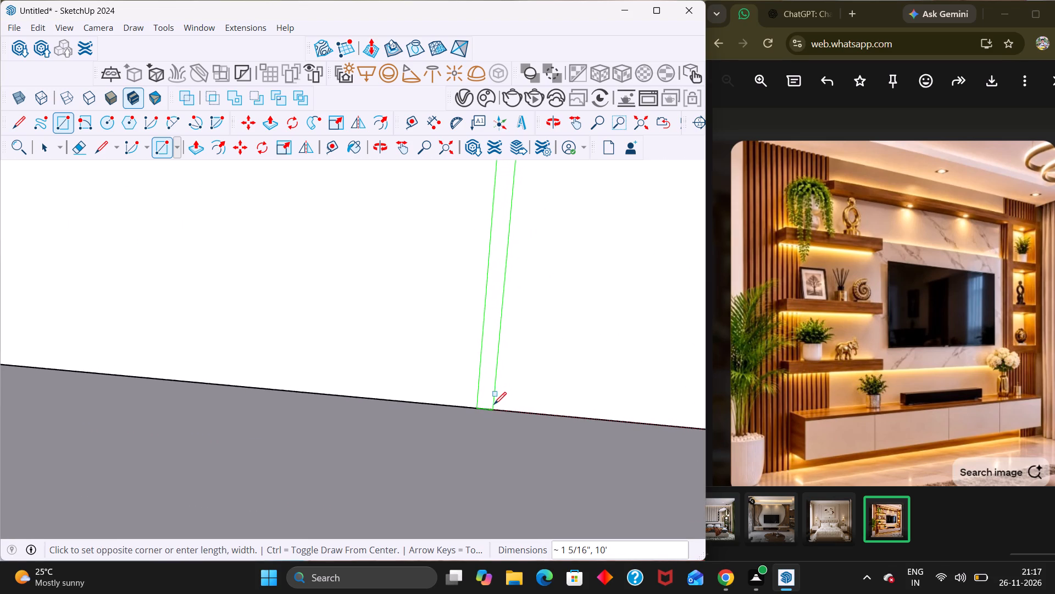
pyautogui.scroll(-5, 489, 408)
pyautogui.scroll(1, 489, 411)
pyautogui.scroll(-2, 489, 411)
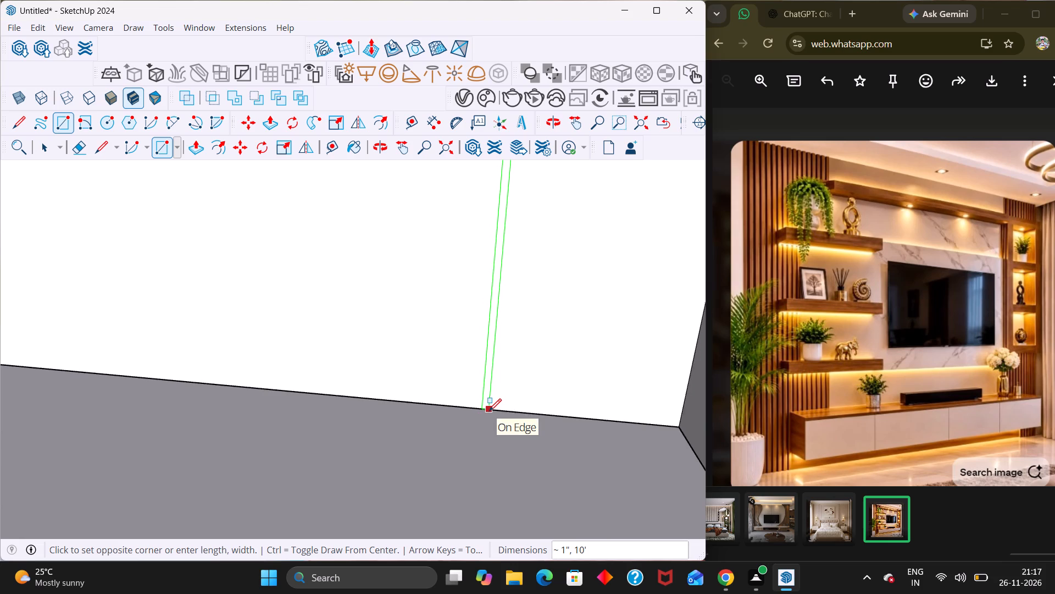
pyautogui.scroll(-4, 489, 411)
pyautogui.click(489, 411)
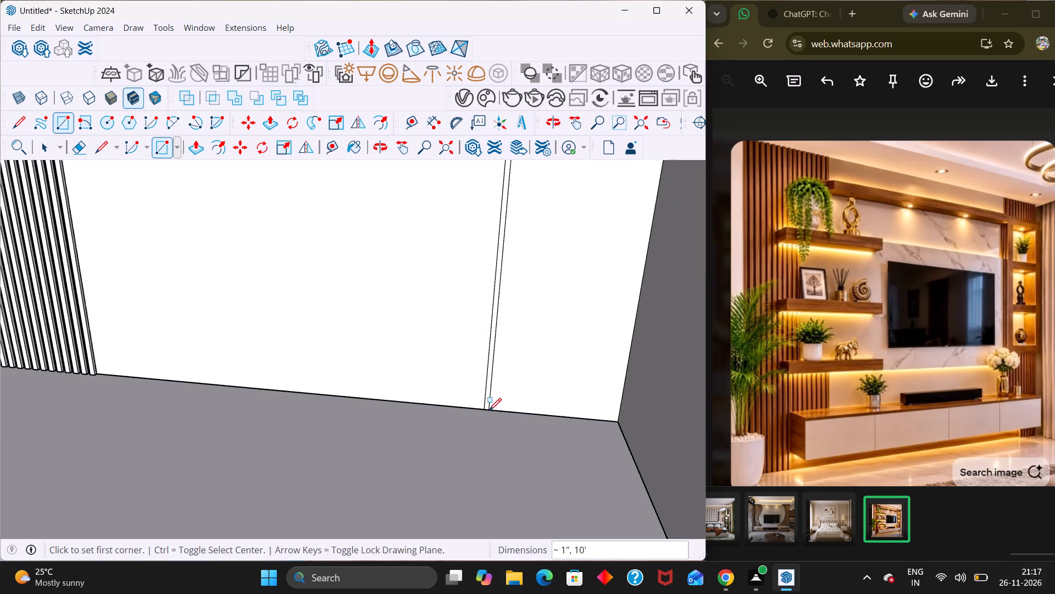
# Make a group from the new strip's face and its edges.
pyautogui.press('space')
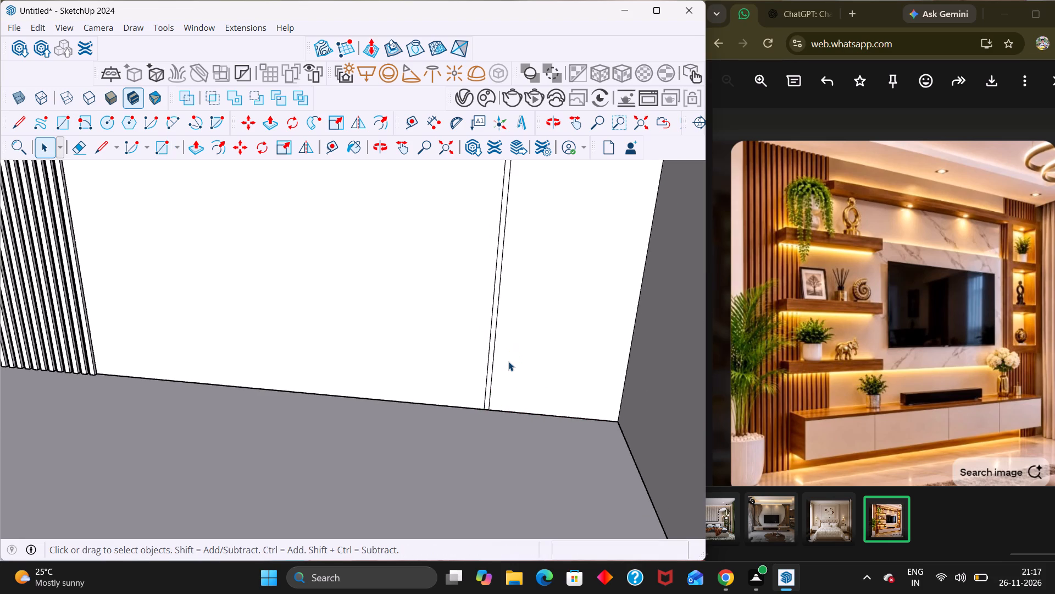
pyautogui.doubleClick(493, 335)
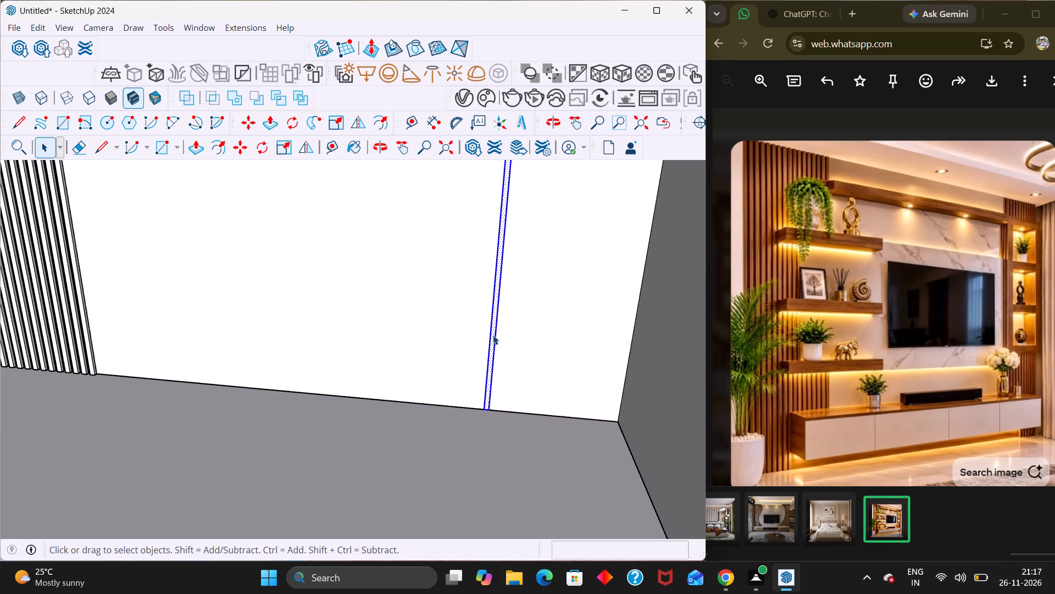
pyautogui.rightClick(493, 335)
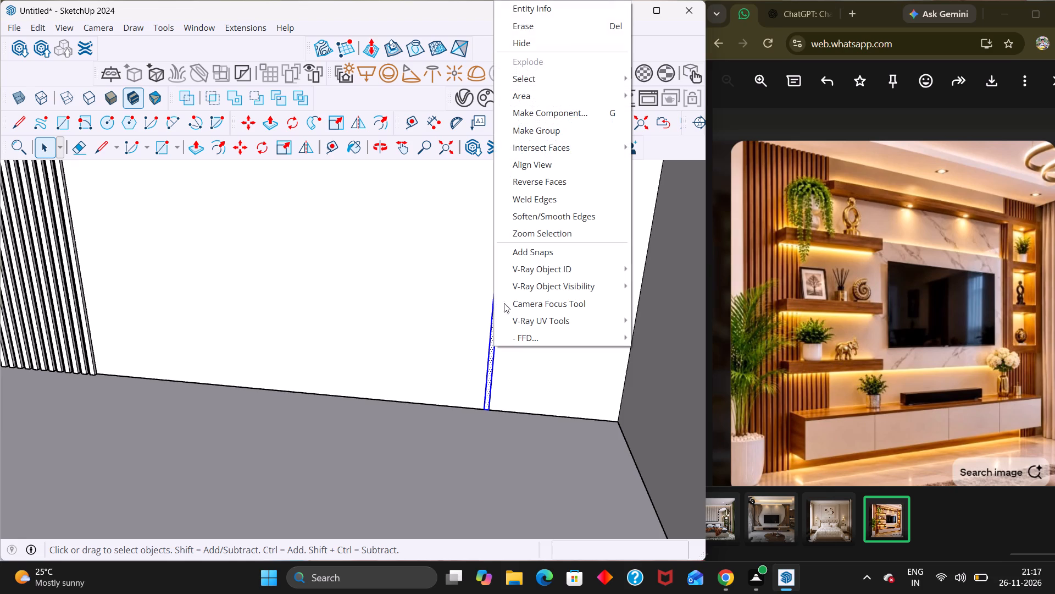
pyautogui.click(537, 129)
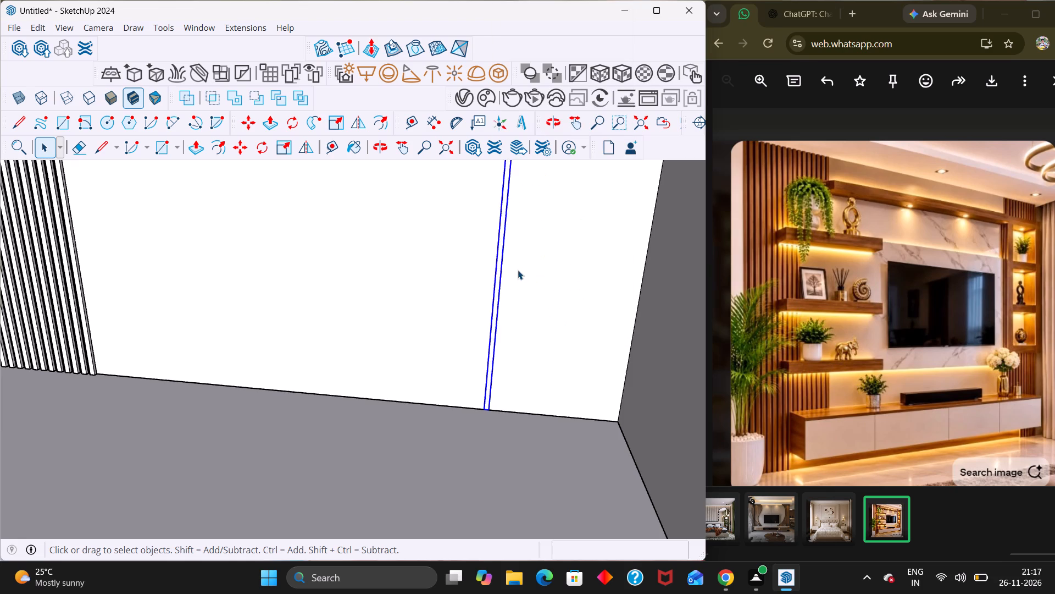
# Open the new strip's group inside the room group and push/pull its face 13/16", matching the existing slats' depth.
pyautogui.scroll(-14, 517, 271)
pyautogui.moveTo(515, 196); pyautogui.dragTo(510, 159, button='middle')
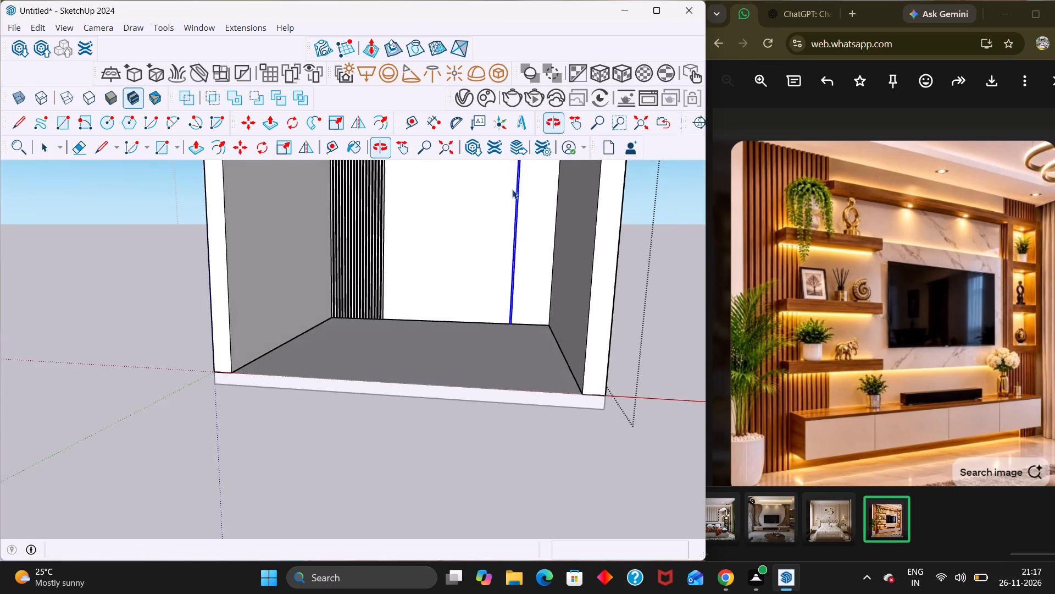
pyautogui.scroll(8, 522, 212)
pyautogui.scroll(3, 507, 268)
pyautogui.tripleClick(507, 268)
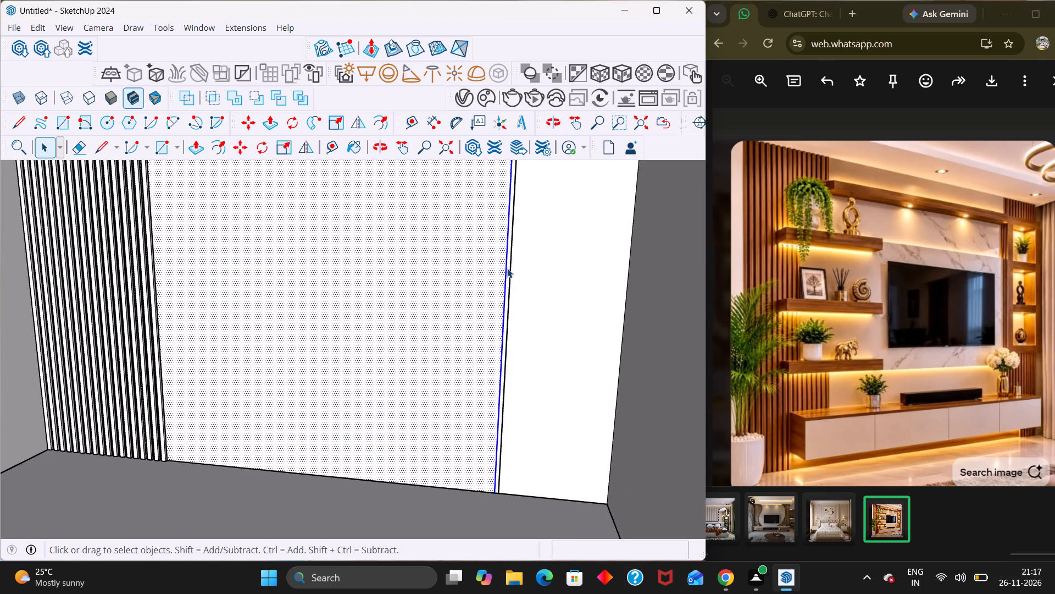
pyautogui.scroll(-15, 507, 268)
pyautogui.click(644, 310)
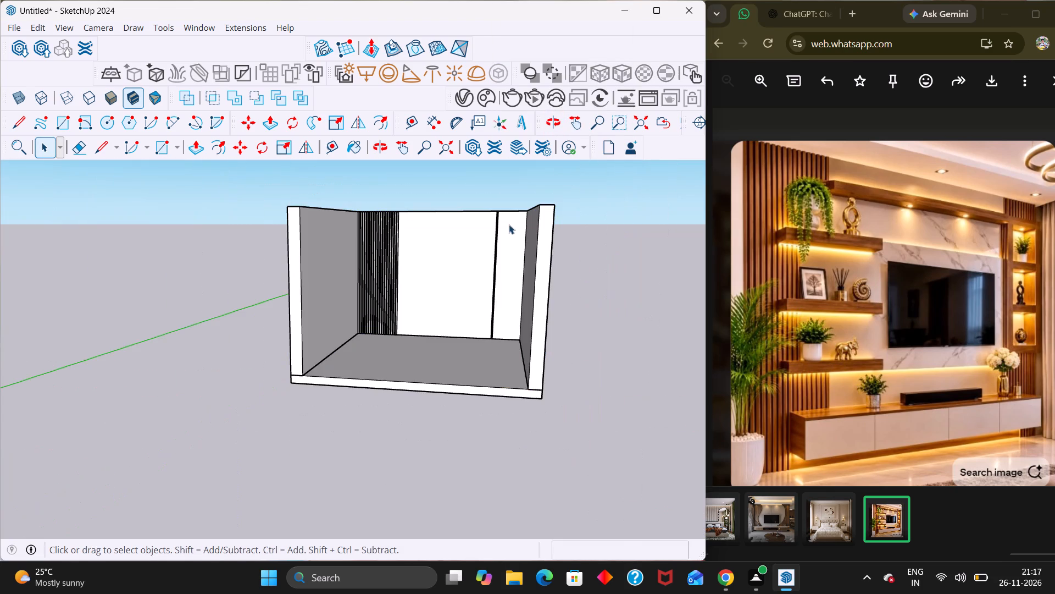
pyautogui.doubleClick(501, 227)
pyautogui.scroll(3, 502, 225)
pyautogui.scroll(-1, 502, 225)
pyautogui.scroll(17, 502, 225)
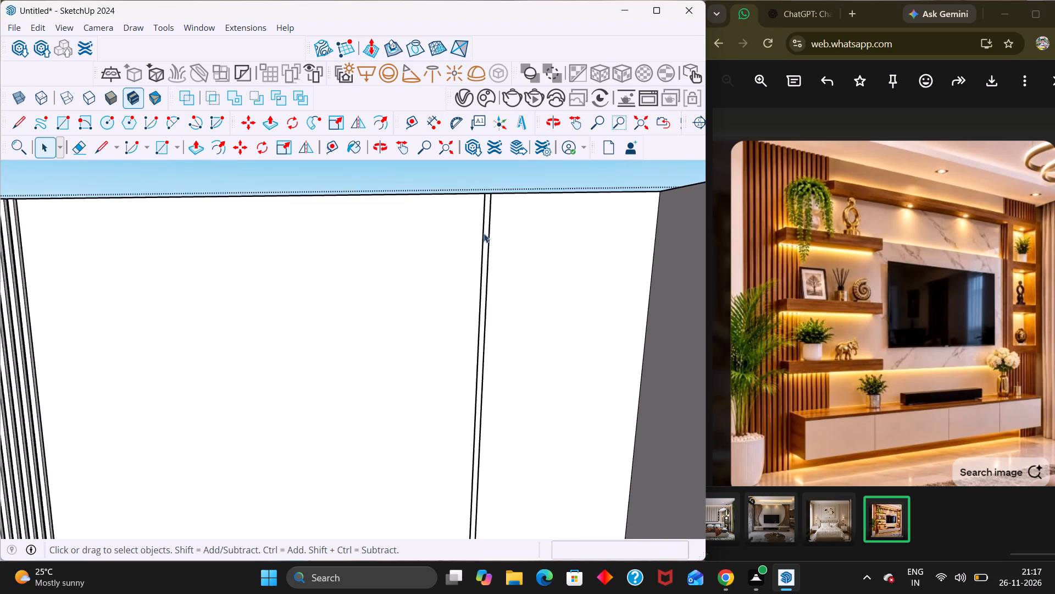
pyautogui.scroll(3, 484, 233)
pyautogui.doubleClick(489, 253)
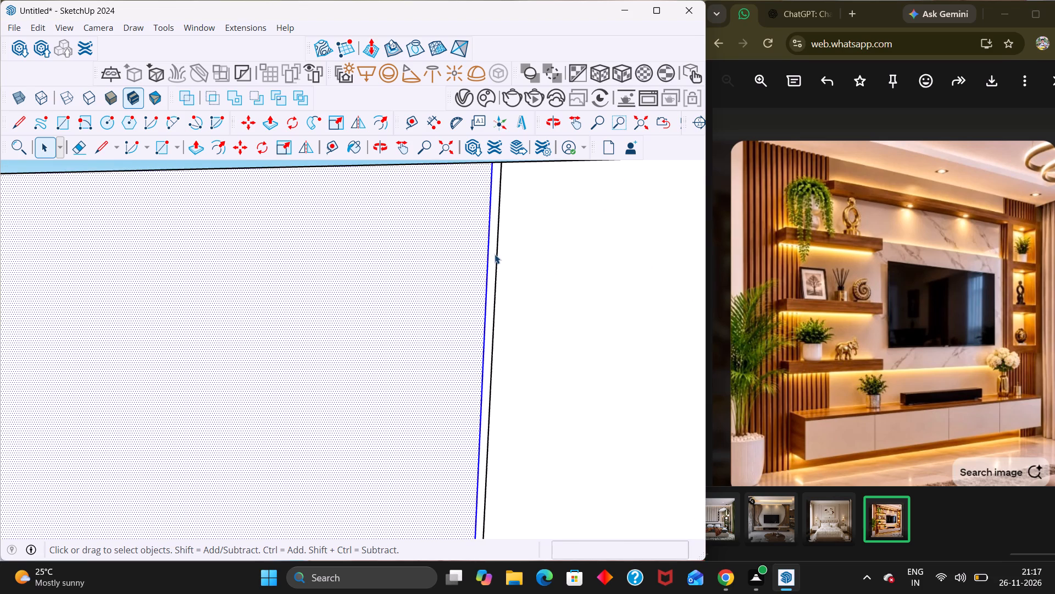
pyautogui.doubleClick(495, 254)
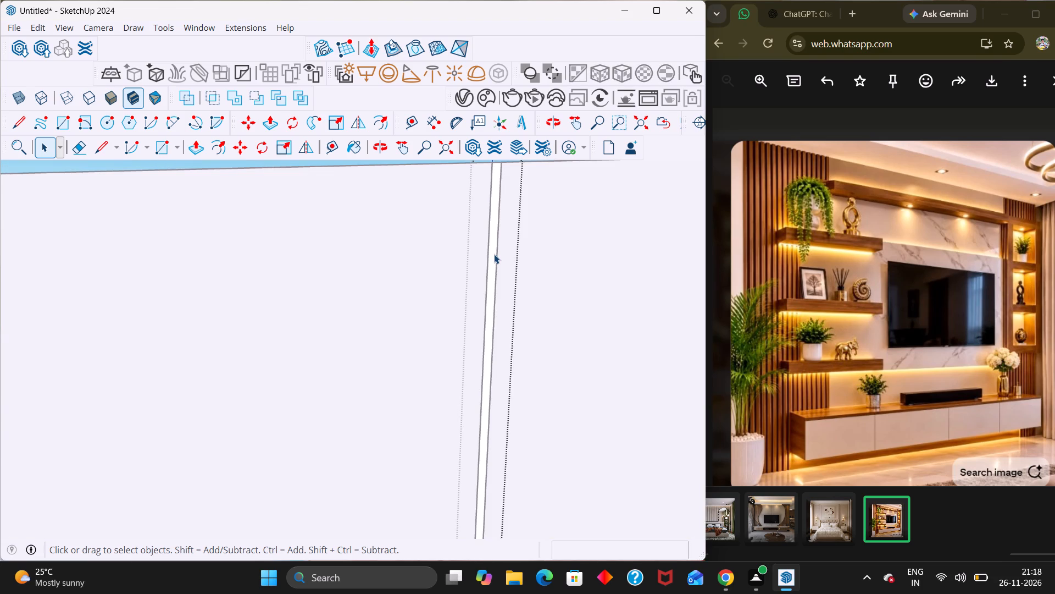
pyautogui.press('p')
pyautogui.click(494, 254)
pyautogui.scroll(-7, 493, 265)
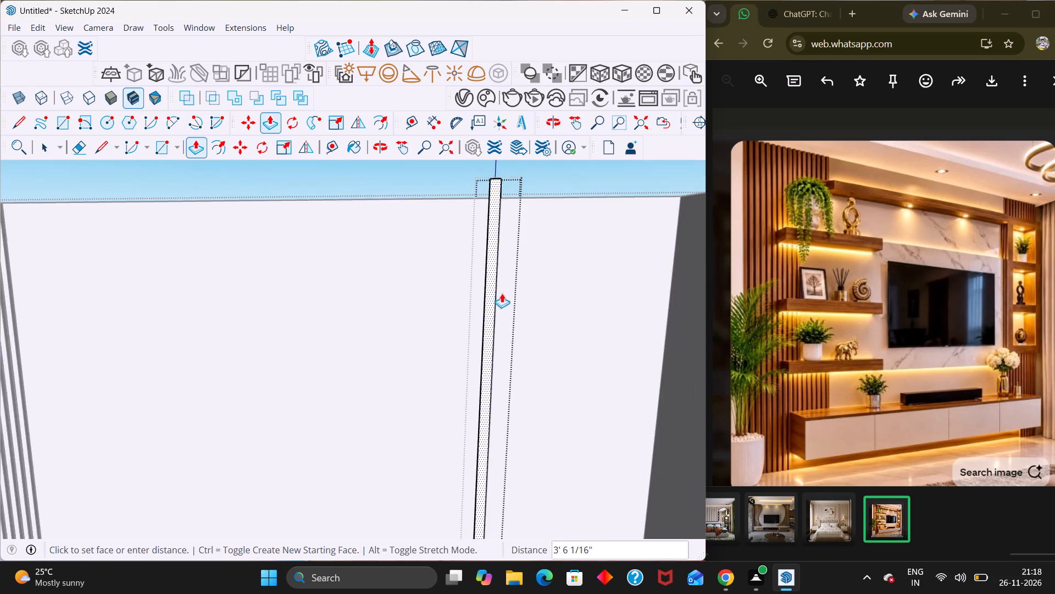
pyautogui.scroll(-2, 502, 293)
pyautogui.click(160, 238)
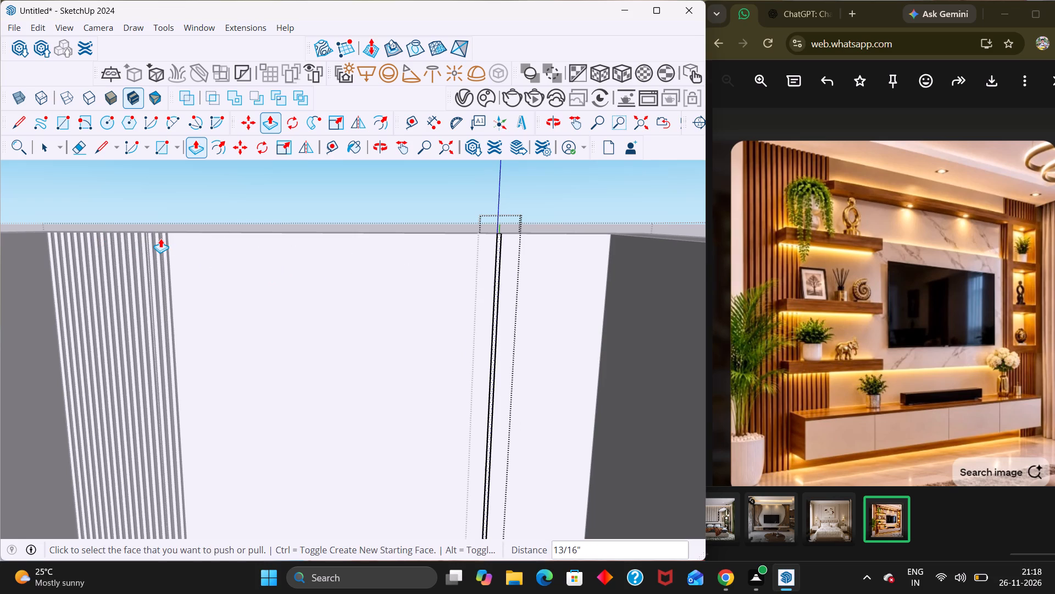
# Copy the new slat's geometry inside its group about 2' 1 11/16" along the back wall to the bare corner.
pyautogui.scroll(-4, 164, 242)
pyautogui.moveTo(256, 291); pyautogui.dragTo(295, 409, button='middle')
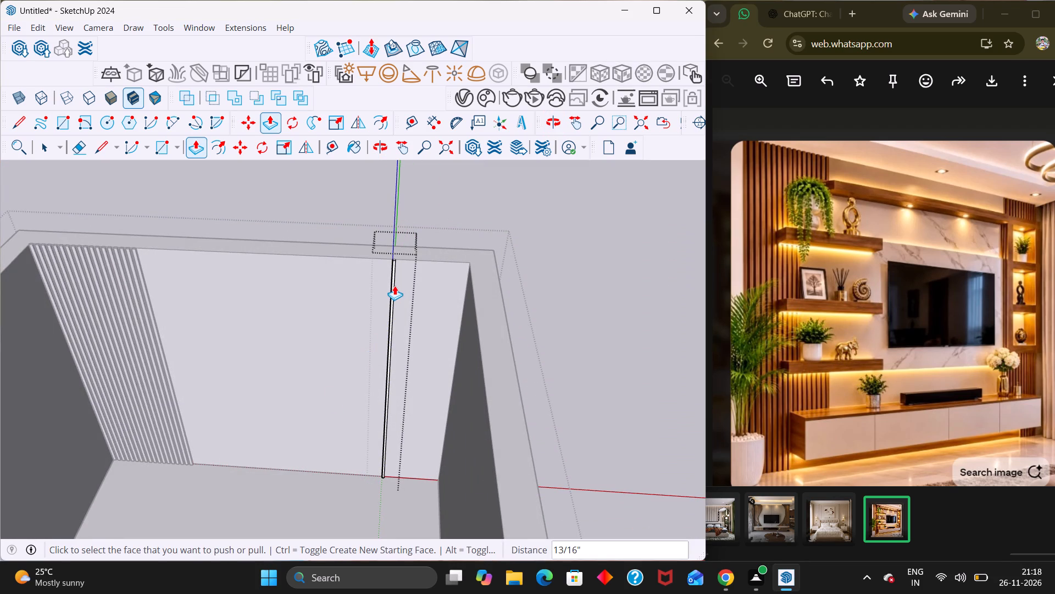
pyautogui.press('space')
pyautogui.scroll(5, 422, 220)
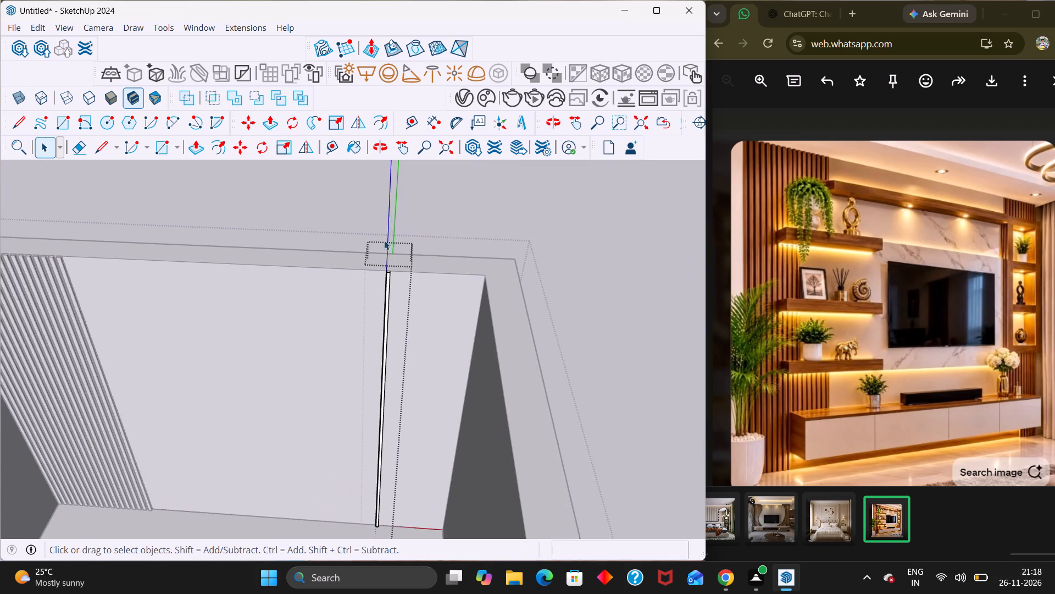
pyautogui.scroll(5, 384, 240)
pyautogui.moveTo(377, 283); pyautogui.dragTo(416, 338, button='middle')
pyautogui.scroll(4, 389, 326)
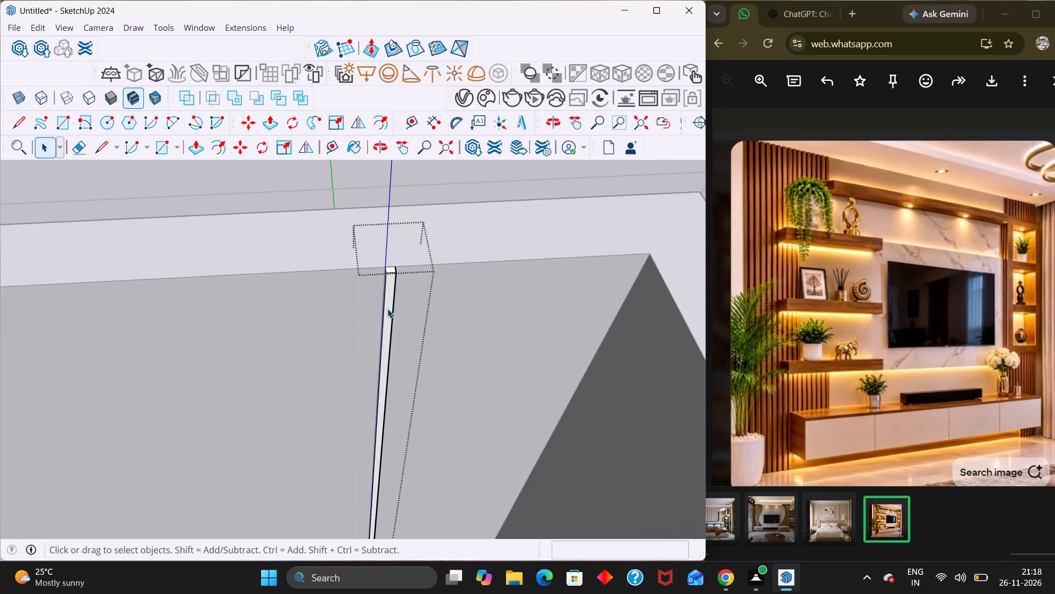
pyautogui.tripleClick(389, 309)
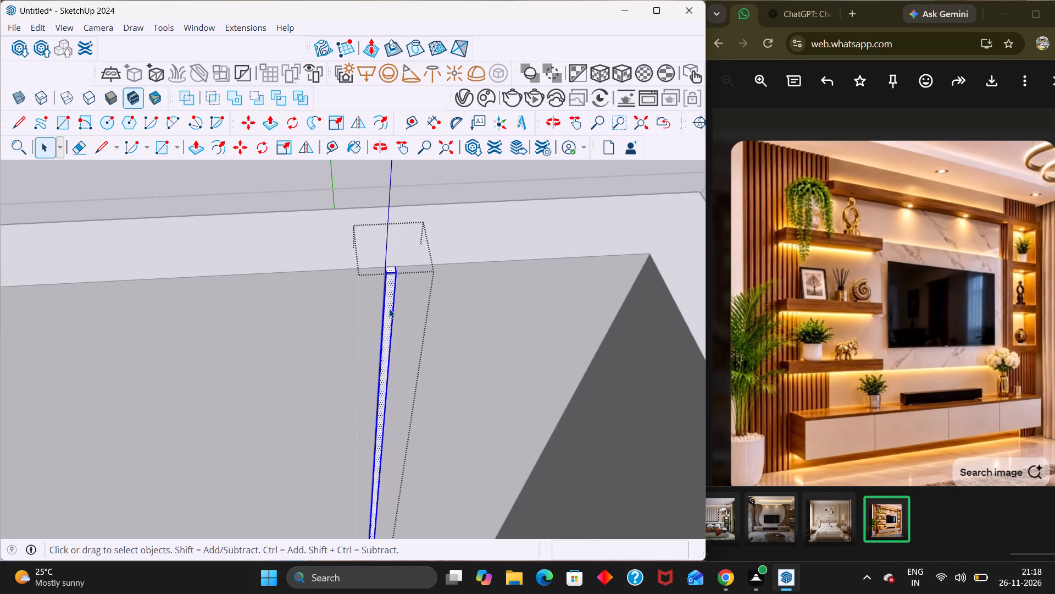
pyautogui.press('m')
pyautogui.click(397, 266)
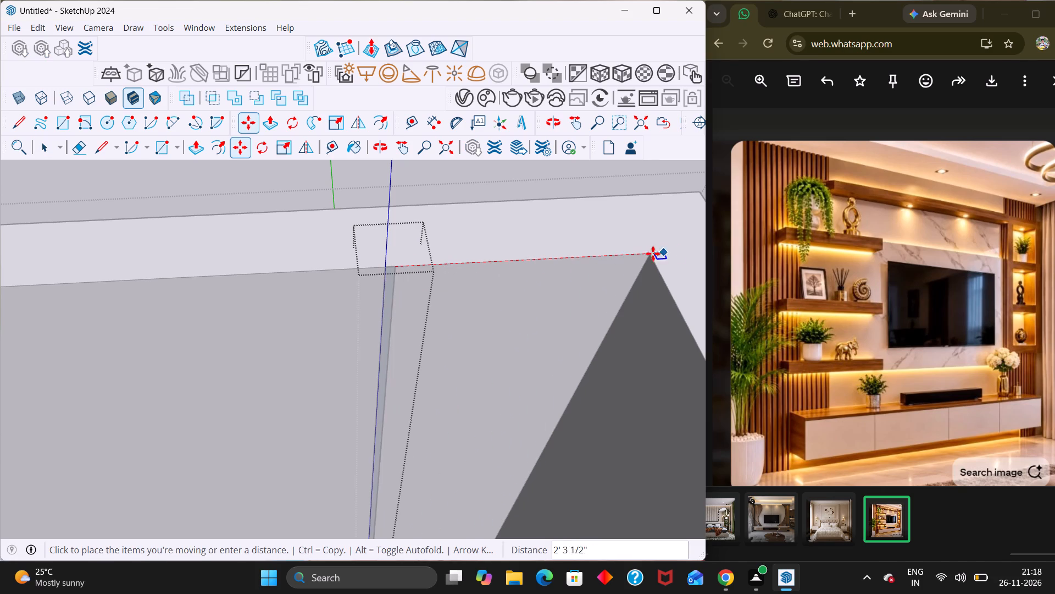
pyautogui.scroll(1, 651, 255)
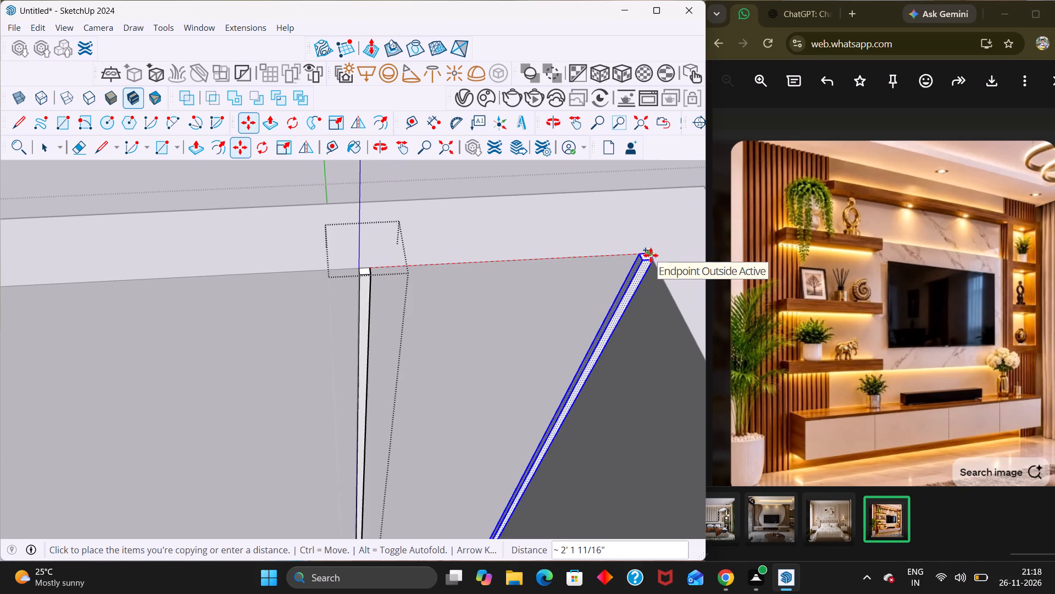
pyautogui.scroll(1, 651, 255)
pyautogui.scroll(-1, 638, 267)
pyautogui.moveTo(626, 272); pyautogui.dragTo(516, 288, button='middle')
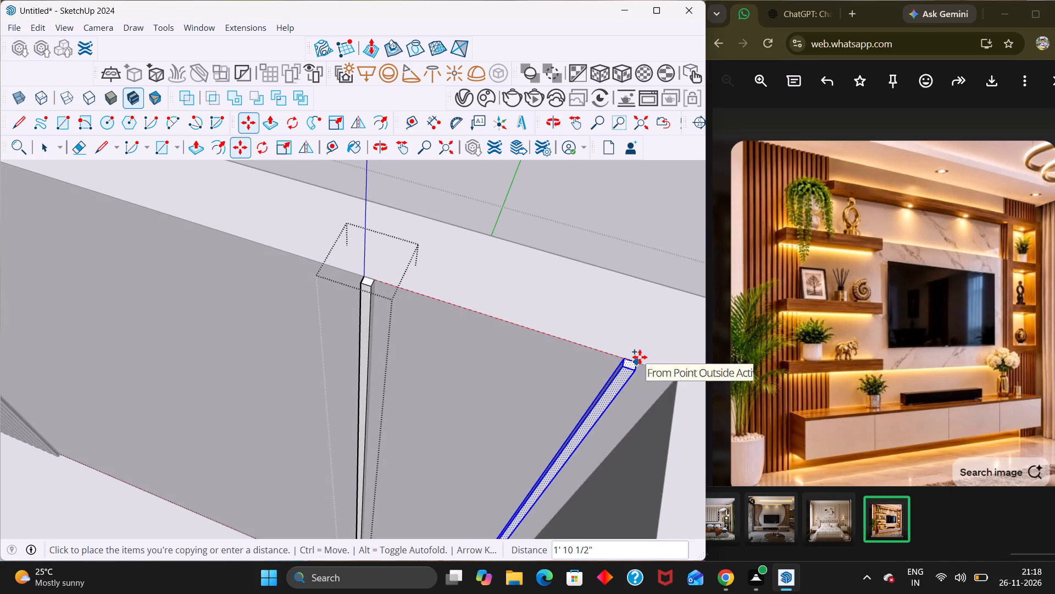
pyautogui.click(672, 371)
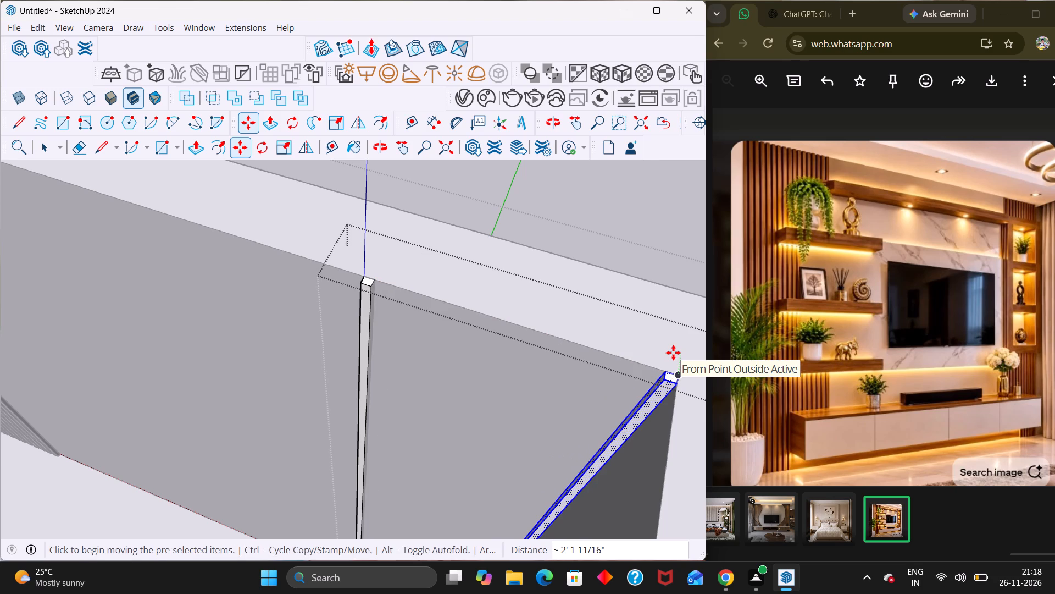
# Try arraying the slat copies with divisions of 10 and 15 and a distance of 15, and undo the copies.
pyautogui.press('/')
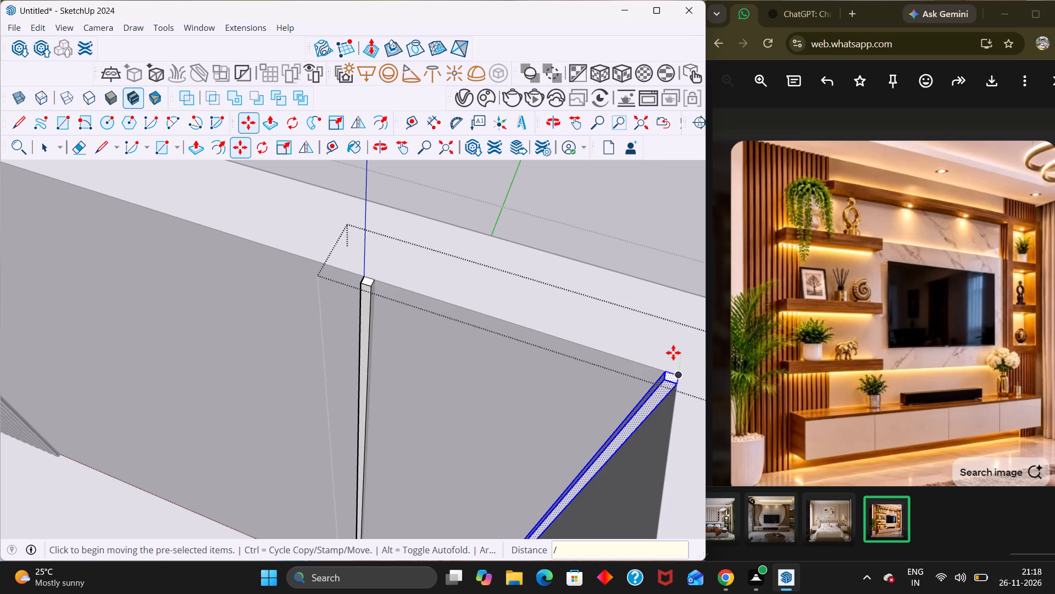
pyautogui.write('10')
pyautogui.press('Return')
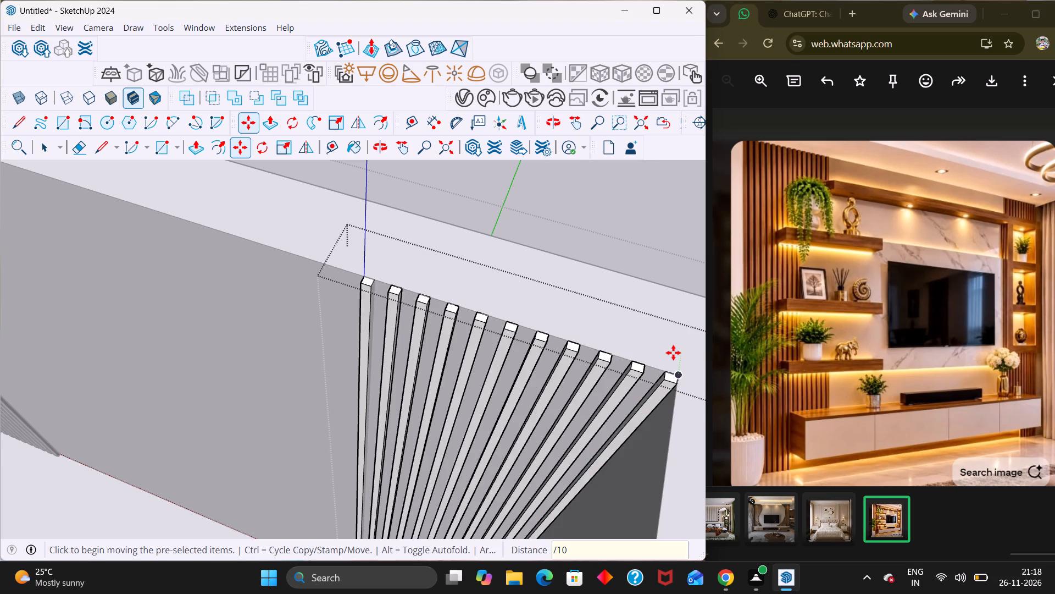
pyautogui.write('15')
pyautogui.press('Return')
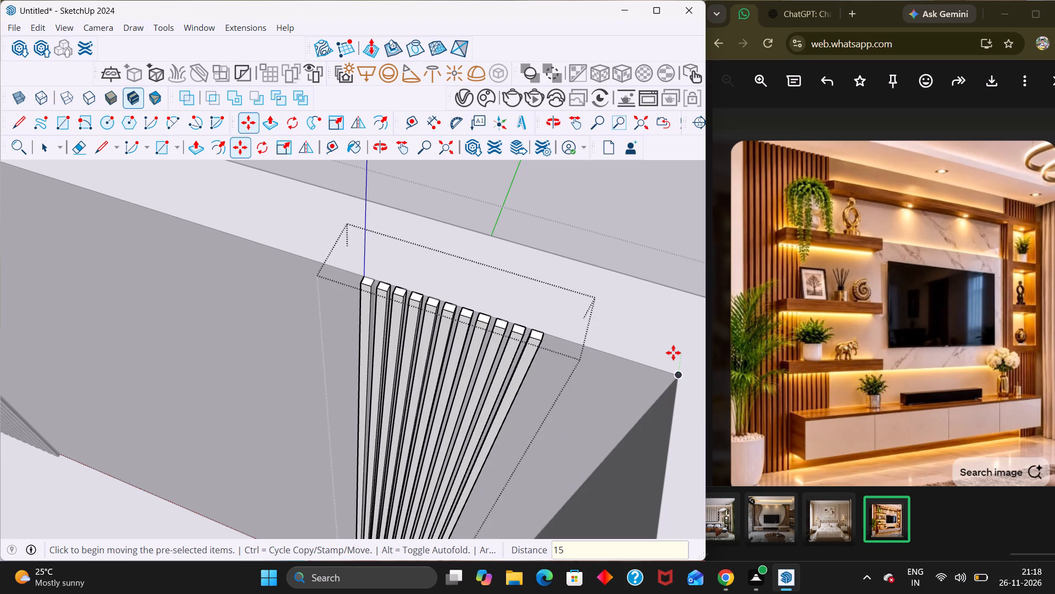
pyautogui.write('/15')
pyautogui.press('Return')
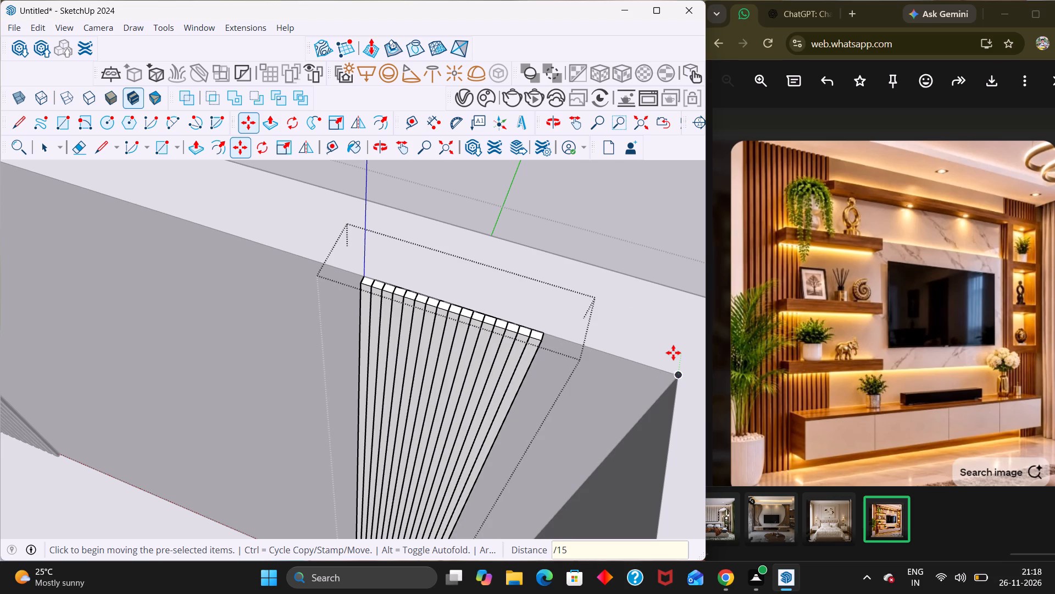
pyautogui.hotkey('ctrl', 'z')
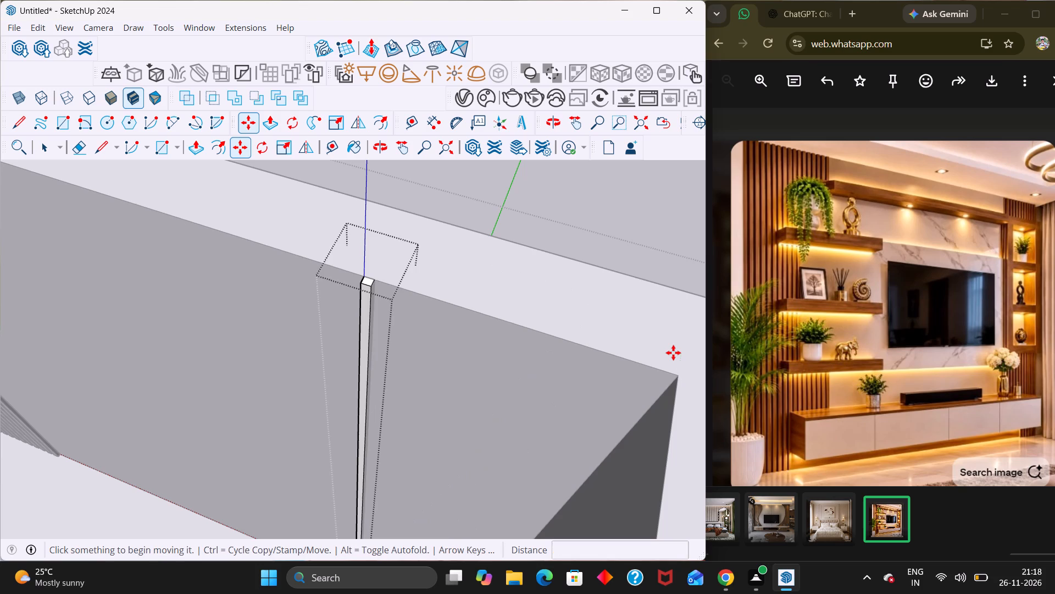
# Select the whole slat's geometry, including its top face, and copy it about 2' 1 11/16" to the back wall's bare corner.
pyautogui.press('space')
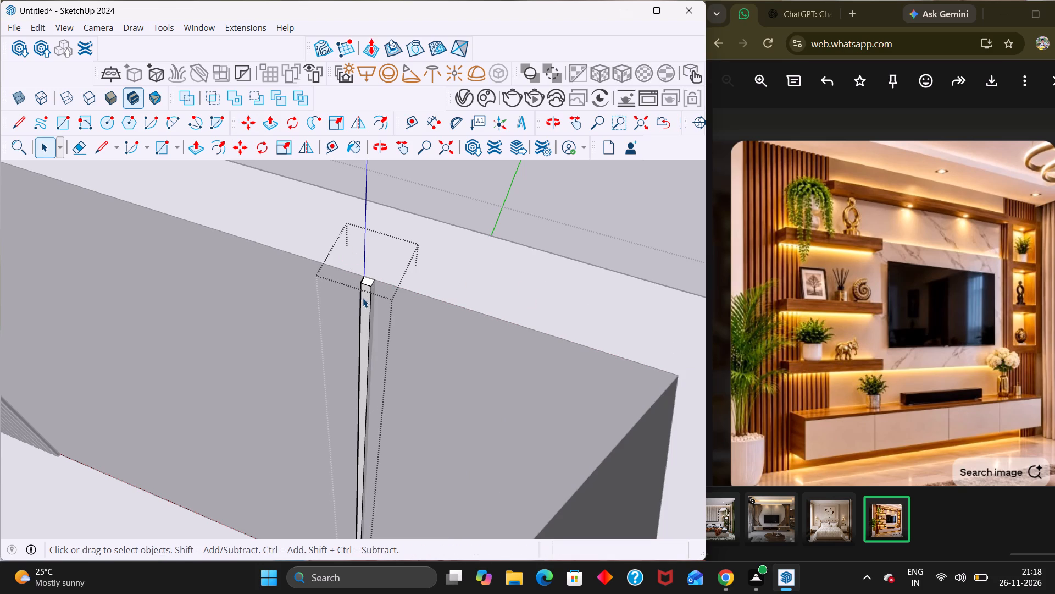
pyautogui.tripleClick(363, 298)
pyautogui.click(363, 298)
pyautogui.doubleClick(363, 298)
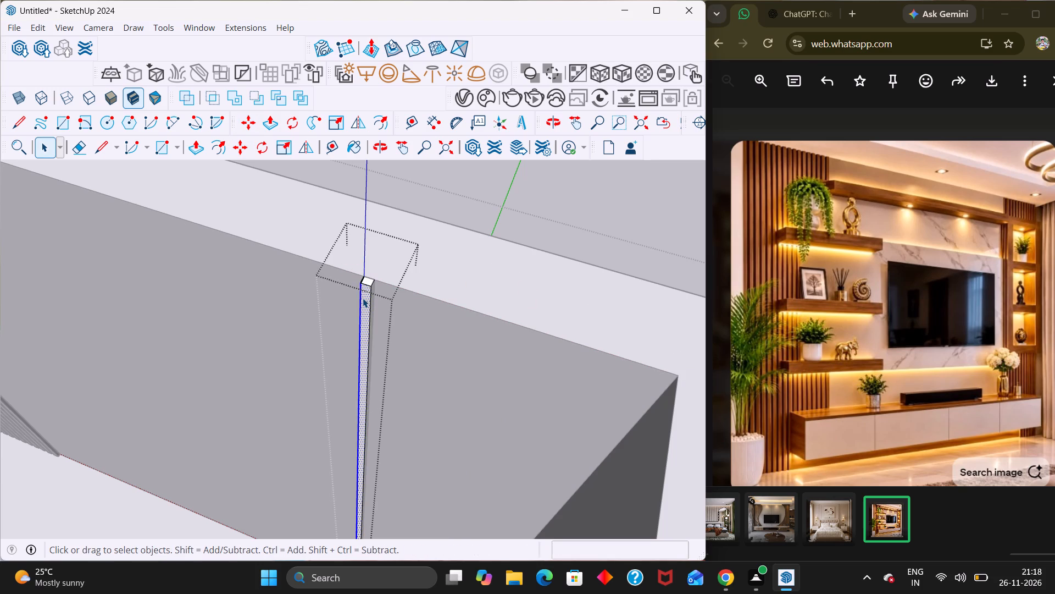
pyautogui.doubleClick(365, 301)
pyautogui.doubleClick(365, 301)
pyautogui.scroll(5, 365, 299)
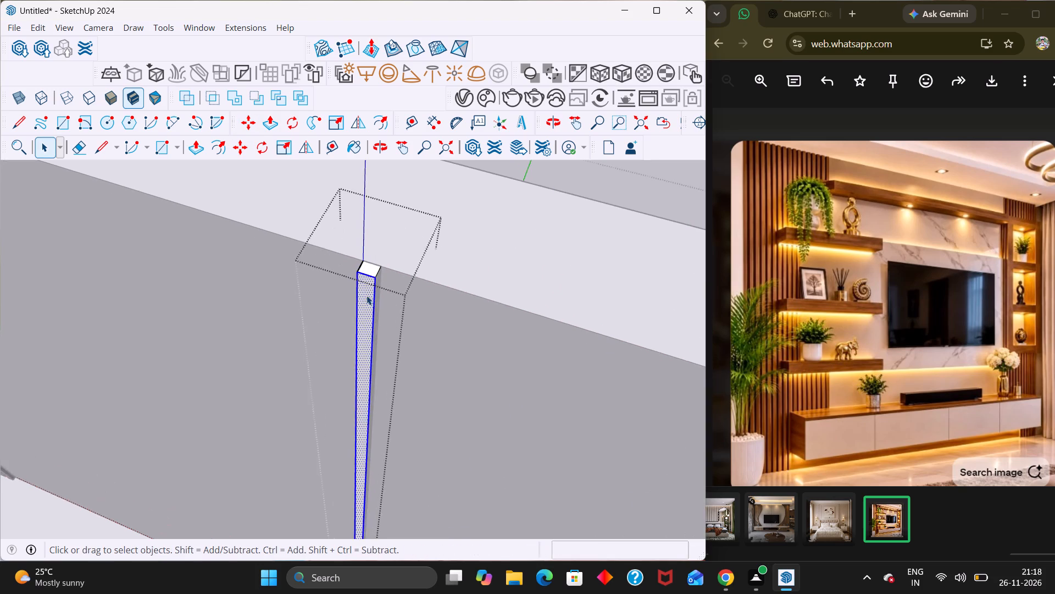
pyautogui.moveTo(367, 294); pyautogui.dragTo(370, 322, button='middle')
pyautogui.scroll(4, 370, 324)
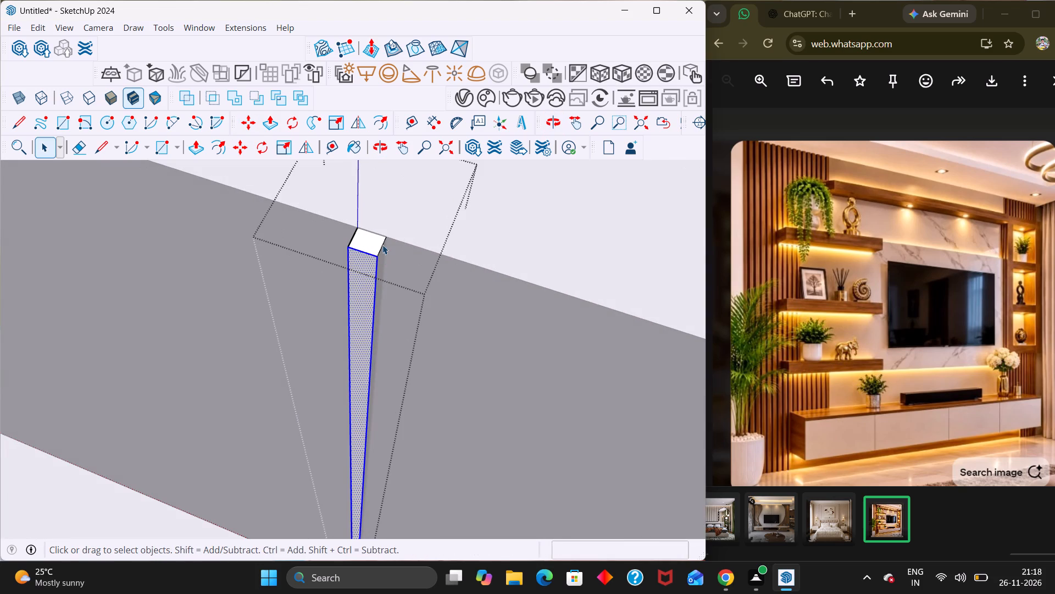
pyautogui.click(382, 245)
pyautogui.tripleClick(364, 282)
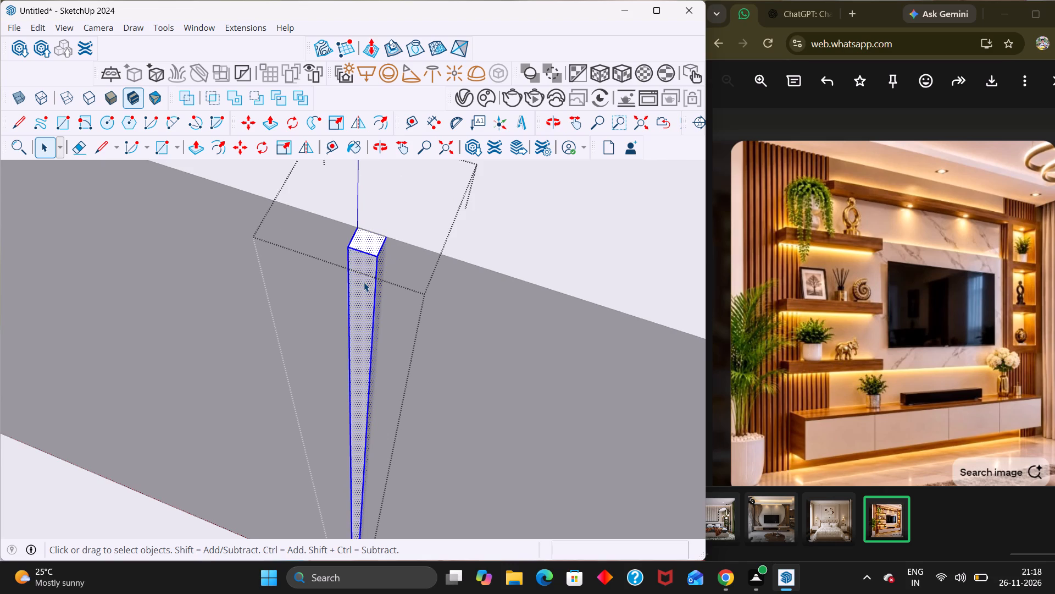
pyautogui.press('m')
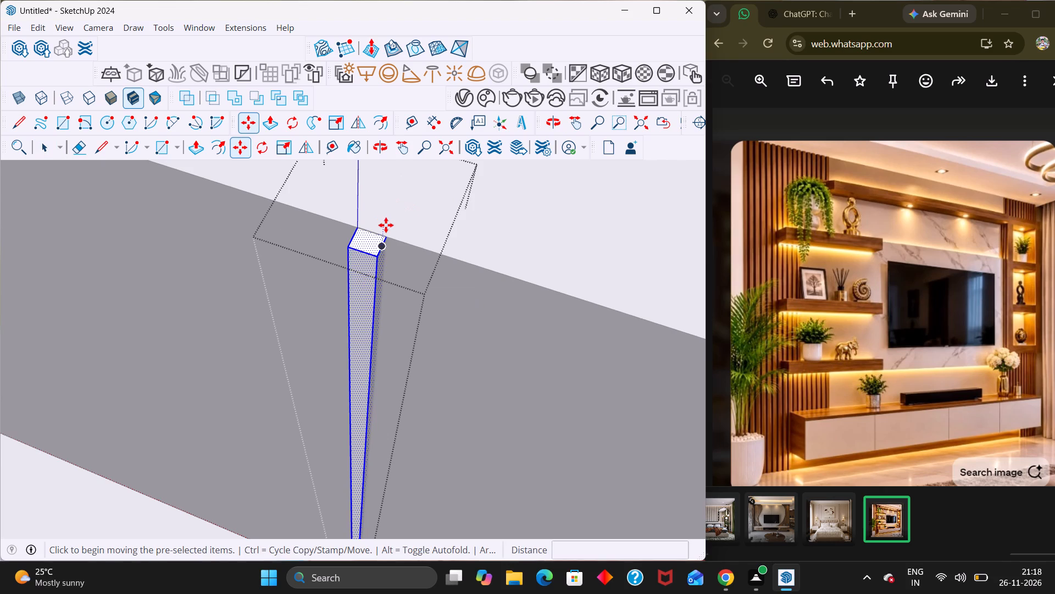
pyautogui.click(386, 233)
pyautogui.scroll(-14, 381, 223)
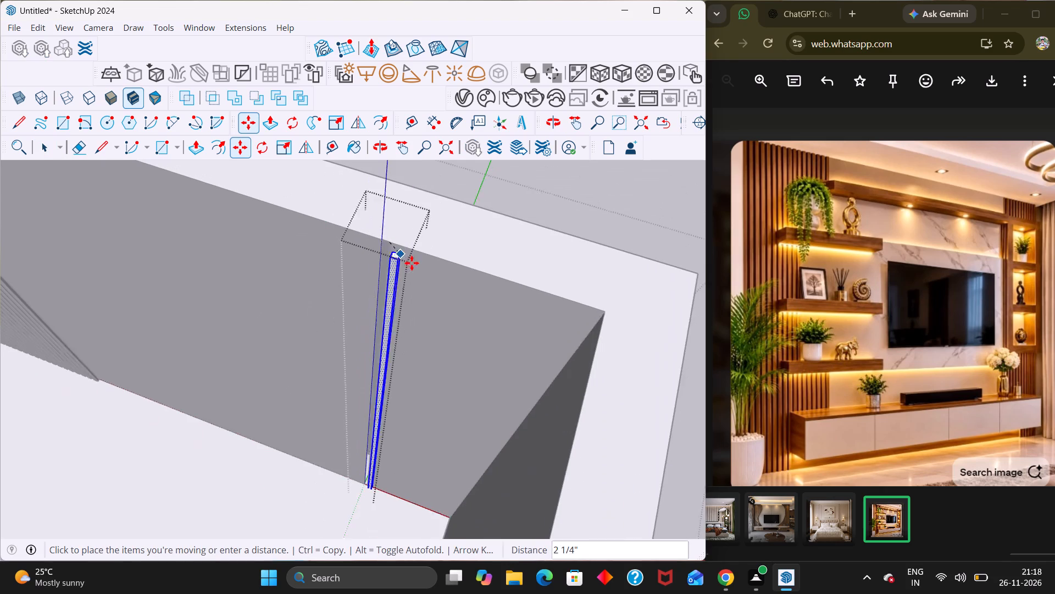
pyautogui.scroll(-1, 412, 263)
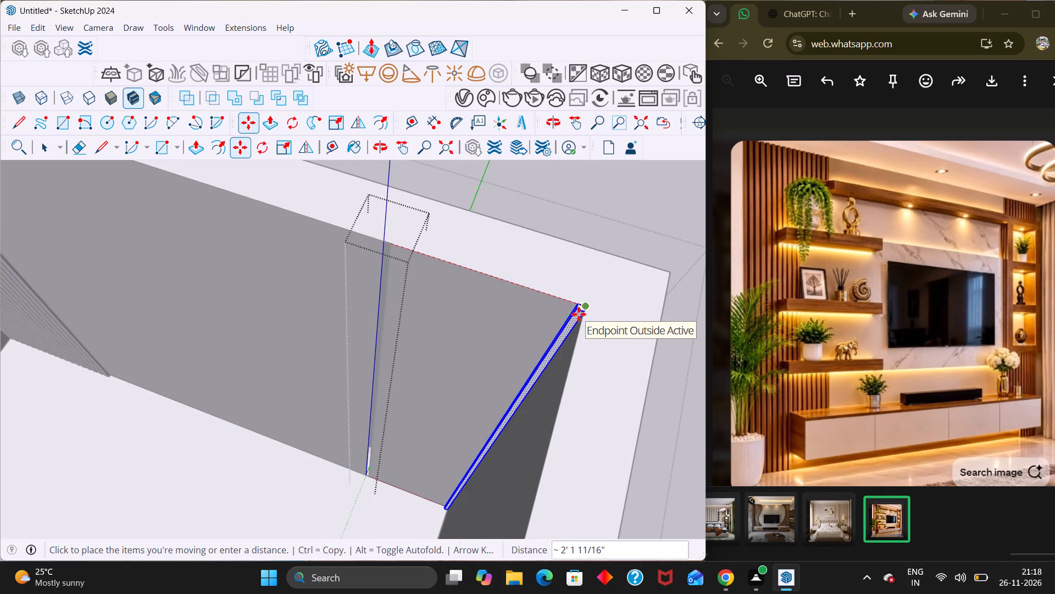
pyautogui.scroll(3, 579, 314)
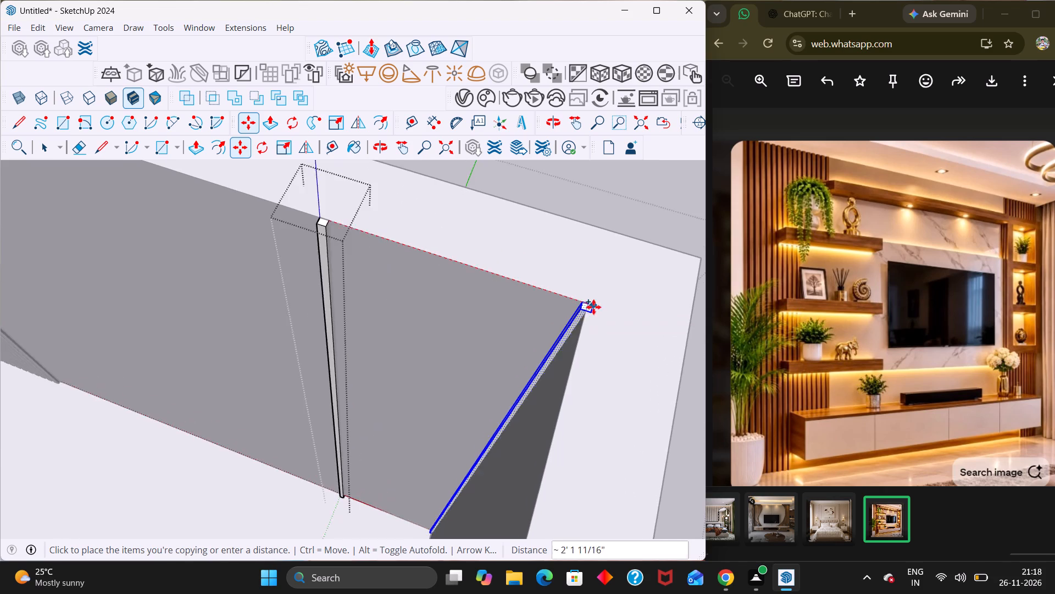
pyautogui.moveTo(593, 307); pyautogui.dragTo(588, 349, button='middle')
pyautogui.click(594, 311)
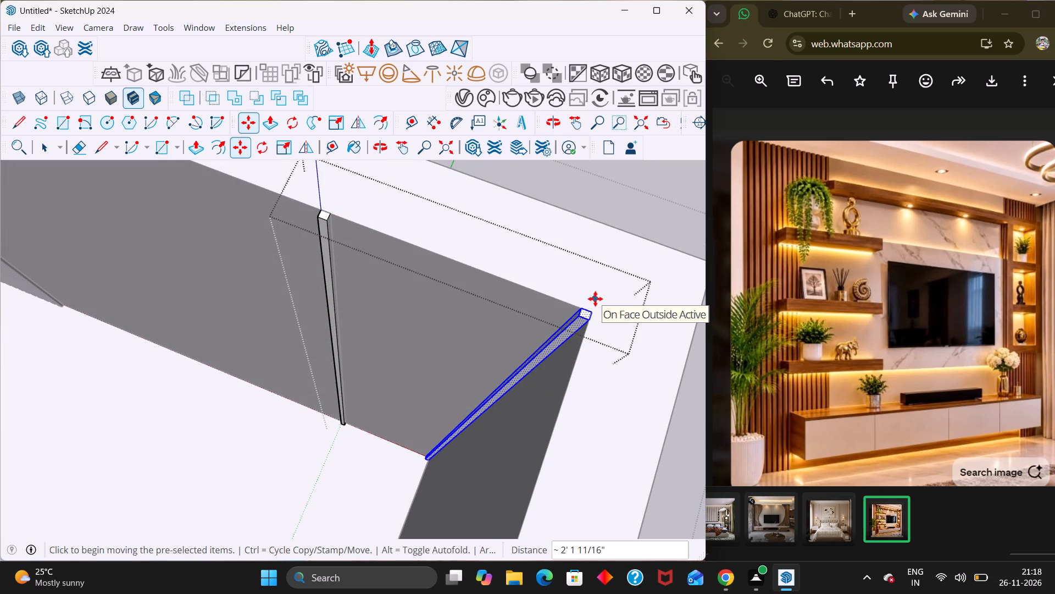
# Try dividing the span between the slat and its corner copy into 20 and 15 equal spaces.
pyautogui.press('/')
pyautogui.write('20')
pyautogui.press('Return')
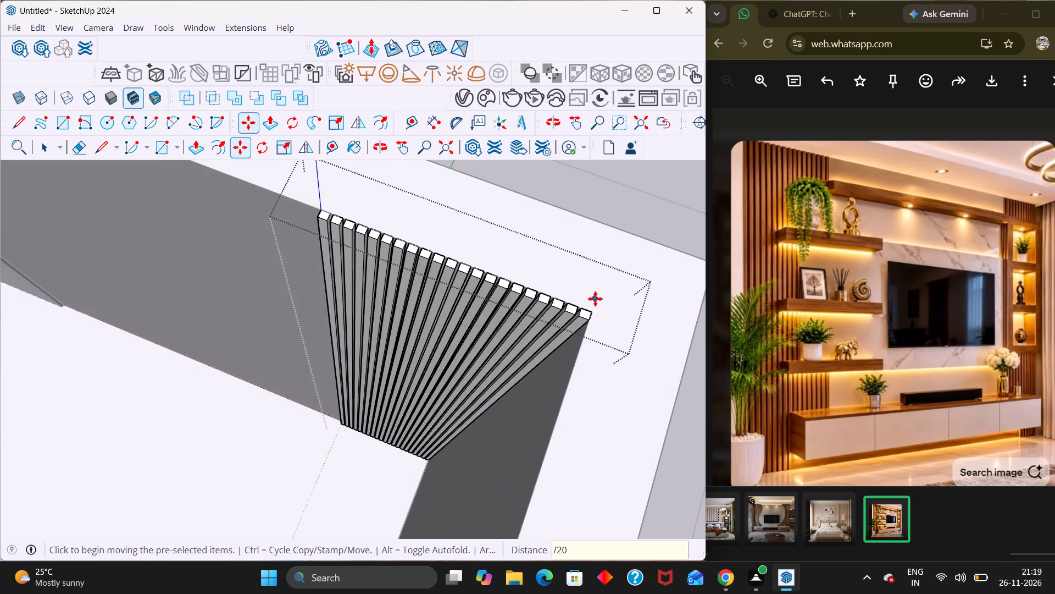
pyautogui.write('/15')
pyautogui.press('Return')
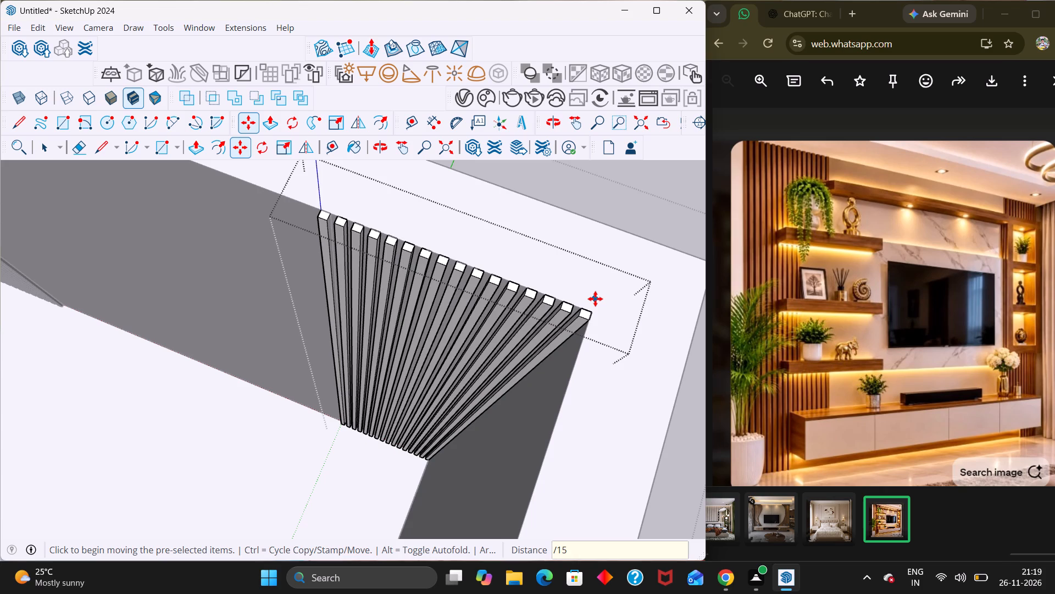
# Array the slats by dividing the span to the corner into 18 equal spaces, and close the slat group.
pyautogui.press('/')
pyautogui.write('18')
pyautogui.press('Return')
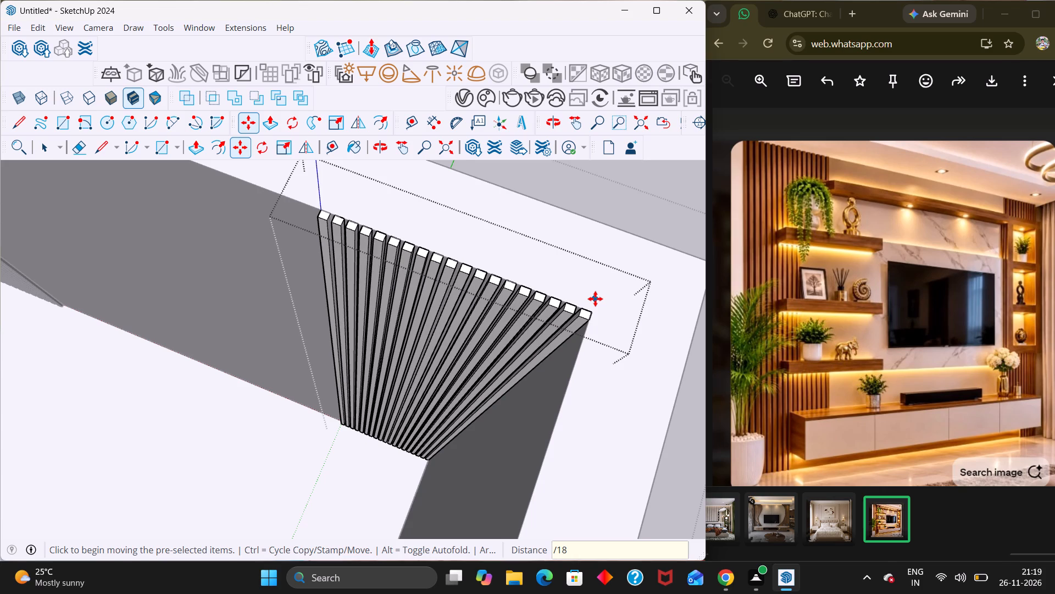
pyautogui.scroll(-1, 589, 287)
pyautogui.press('space')
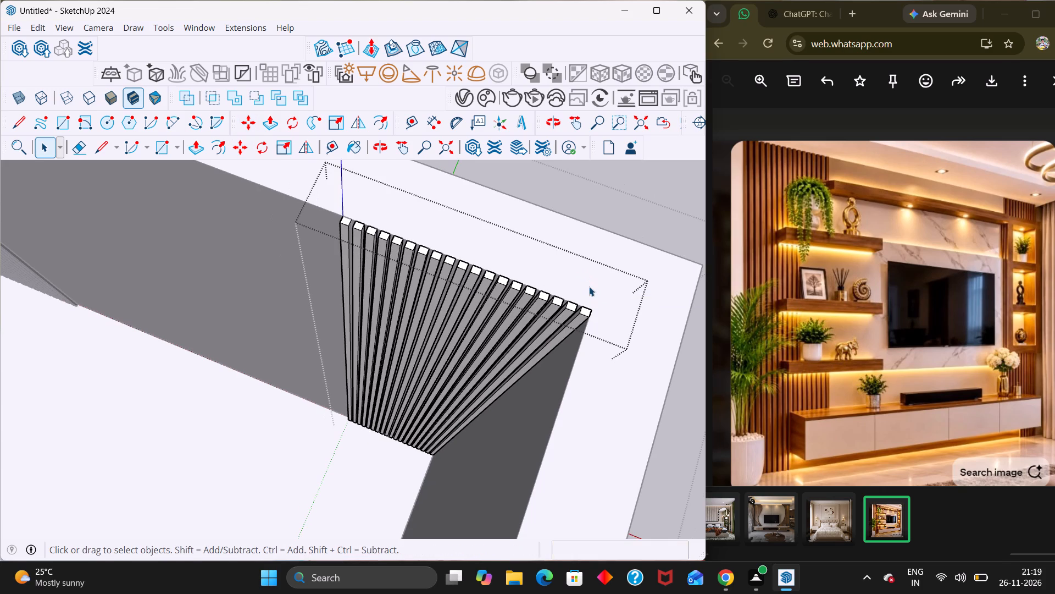
pyautogui.scroll(-7, 591, 284)
pyautogui.click(678, 380)
# Examine the room's back wall with the slat rows at both ends.
pyautogui.moveTo(524, 387); pyautogui.dragTo(577, 272, button='middle')
pyautogui.scroll(-11, 574, 261)
pyautogui.scroll(-8, 473, 289)
pyautogui.moveTo(471, 289); pyautogui.dragTo(473, 304, button='middle')
pyautogui.moveTo(491, 238); pyautogui.dragTo(495, 163, button='middle')
pyautogui.scroll(5, 495, 164)
pyautogui.moveTo(495, 163); pyautogui.dragTo(503, 213, button='middle')
pyautogui.moveTo(425, 289); pyautogui.dragTo(425, 229, button='middle')
pyautogui.scroll(3, 425, 229)
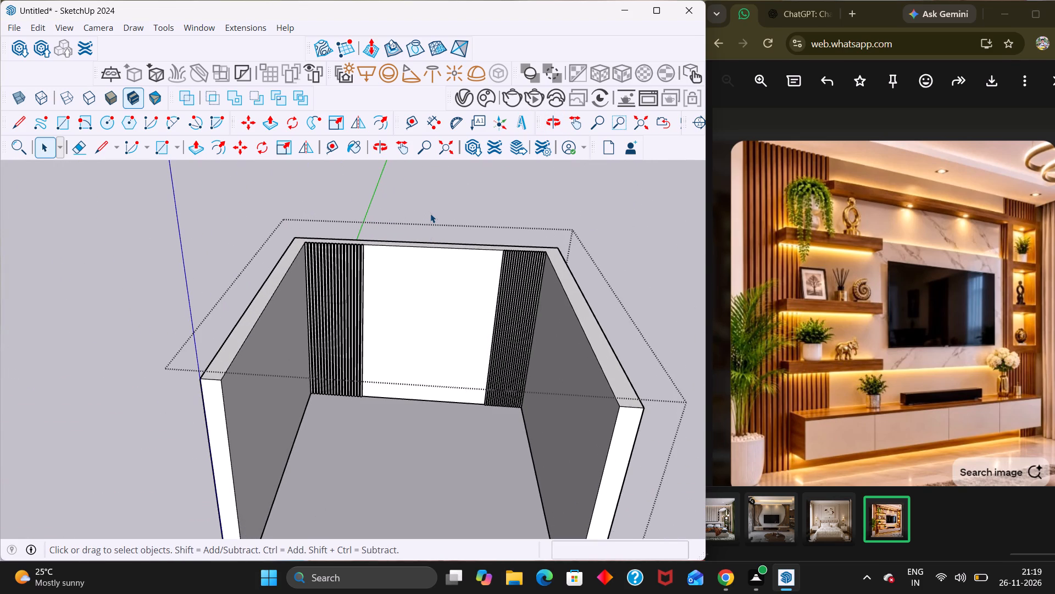
pyautogui.scroll(3, 351, 238)
pyautogui.moveTo(394, 332); pyautogui.dragTo(405, 323, button='middle')
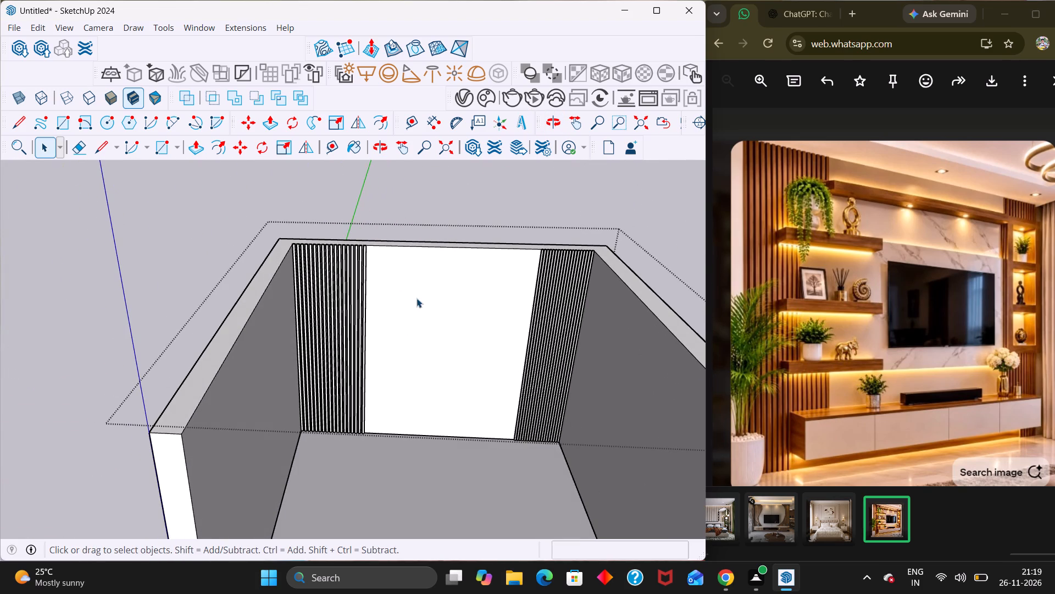
pyautogui.moveTo(415, 296); pyautogui.dragTo(408, 273, button='middle')
pyautogui.moveTo(407, 293); pyautogui.dragTo(405, 274, button='middle')
pyautogui.scroll(-4, 433, 282)
pyautogui.moveTo(503, 283); pyautogui.dragTo(482, 344, button='middle')
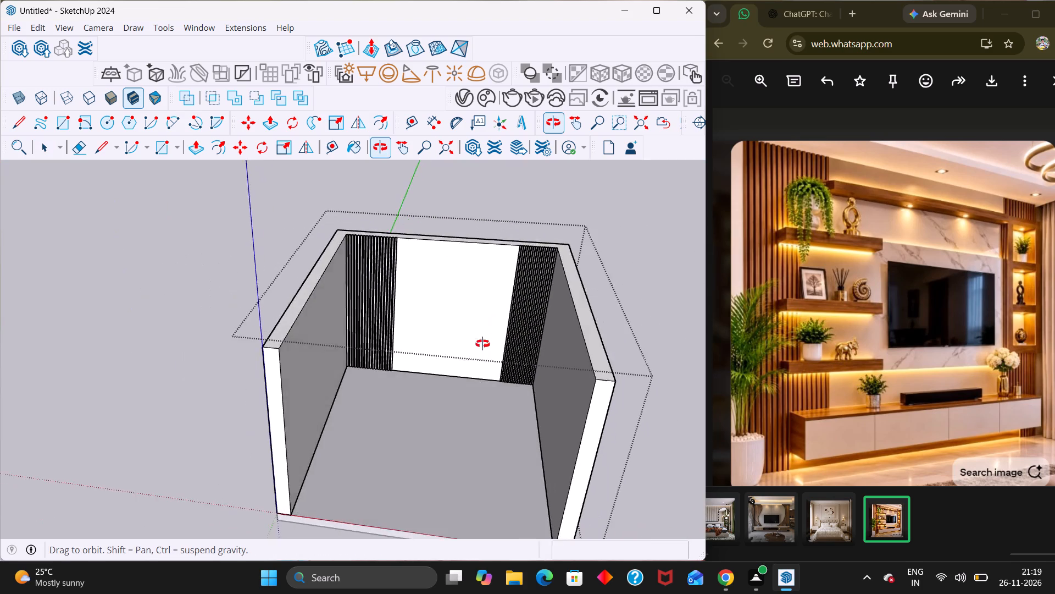
pyautogui.moveTo(482, 344); pyautogui.dragTo(504, 306, button='middle')
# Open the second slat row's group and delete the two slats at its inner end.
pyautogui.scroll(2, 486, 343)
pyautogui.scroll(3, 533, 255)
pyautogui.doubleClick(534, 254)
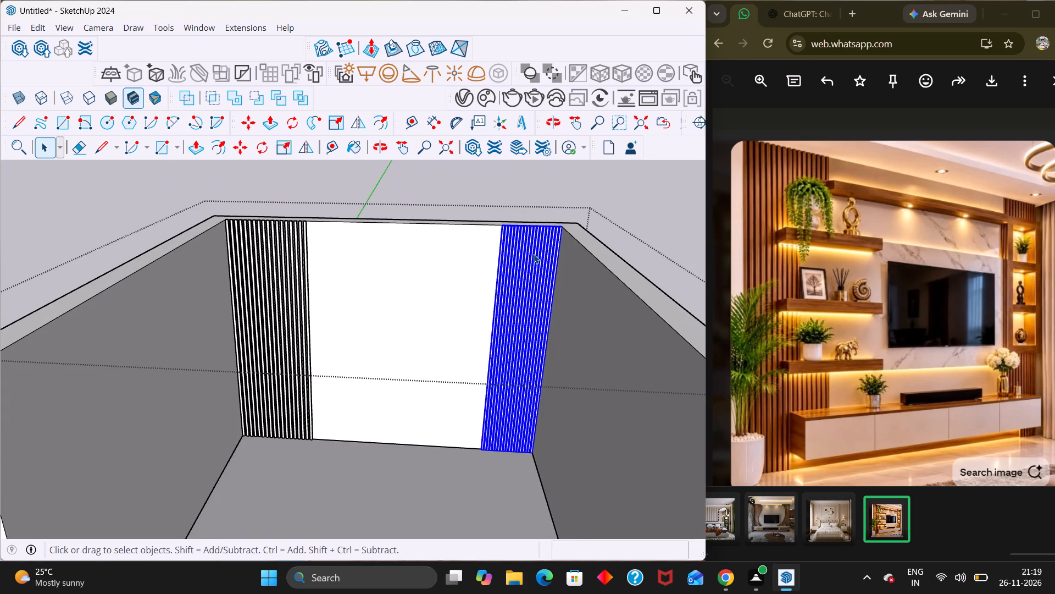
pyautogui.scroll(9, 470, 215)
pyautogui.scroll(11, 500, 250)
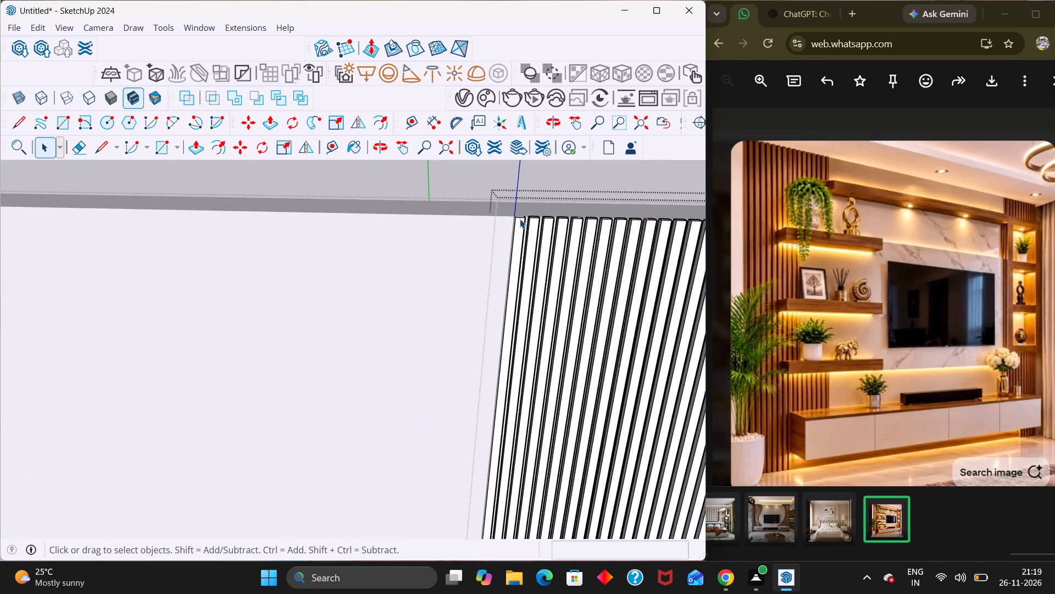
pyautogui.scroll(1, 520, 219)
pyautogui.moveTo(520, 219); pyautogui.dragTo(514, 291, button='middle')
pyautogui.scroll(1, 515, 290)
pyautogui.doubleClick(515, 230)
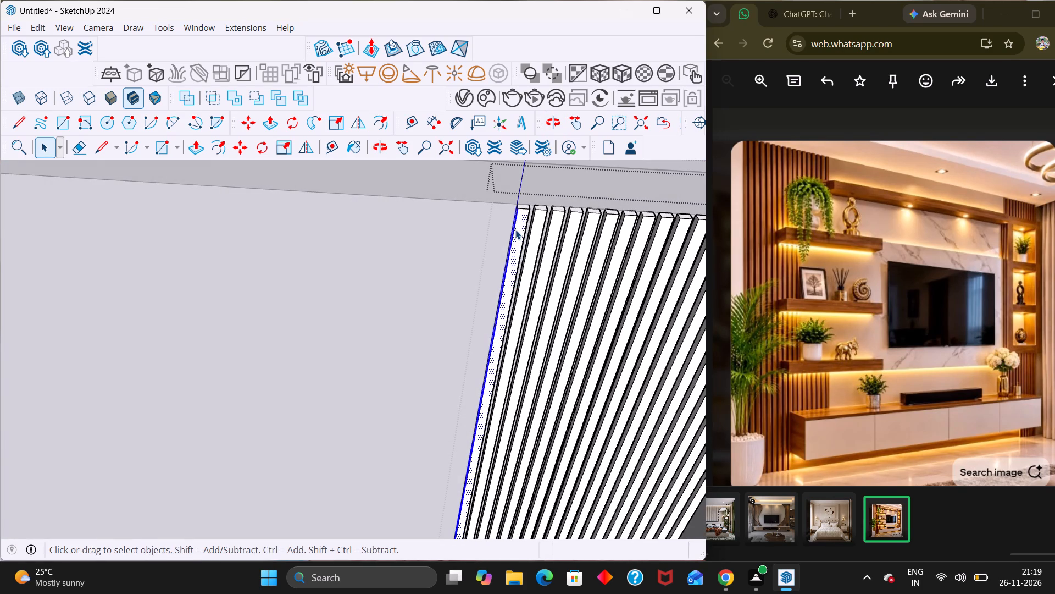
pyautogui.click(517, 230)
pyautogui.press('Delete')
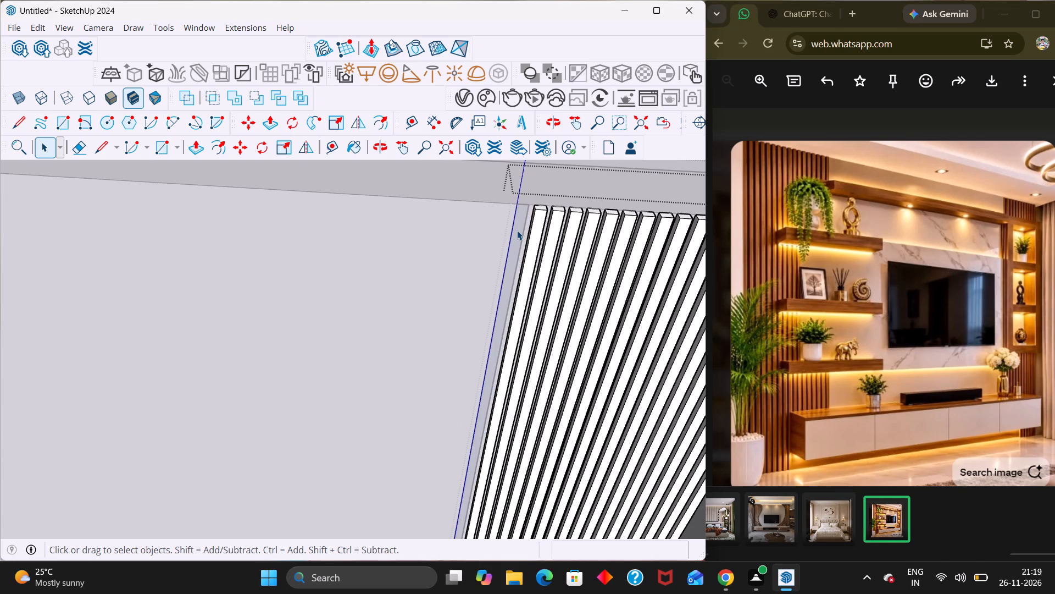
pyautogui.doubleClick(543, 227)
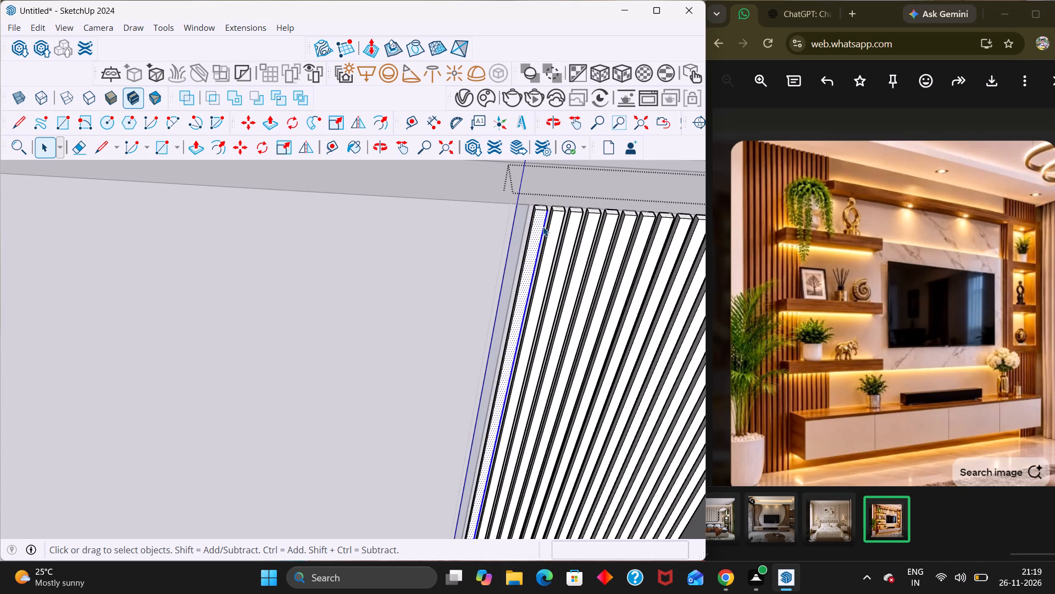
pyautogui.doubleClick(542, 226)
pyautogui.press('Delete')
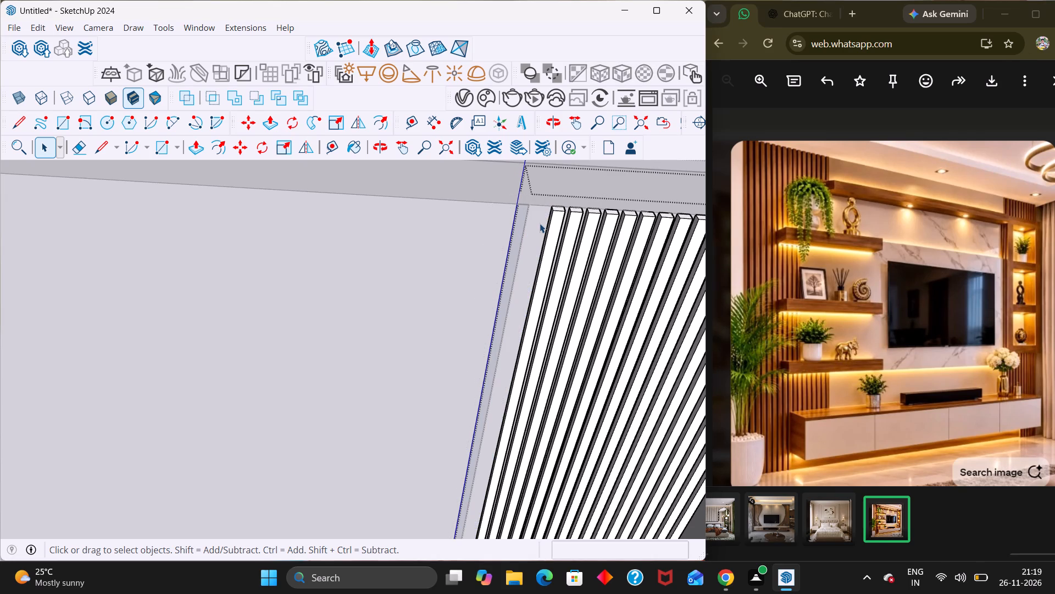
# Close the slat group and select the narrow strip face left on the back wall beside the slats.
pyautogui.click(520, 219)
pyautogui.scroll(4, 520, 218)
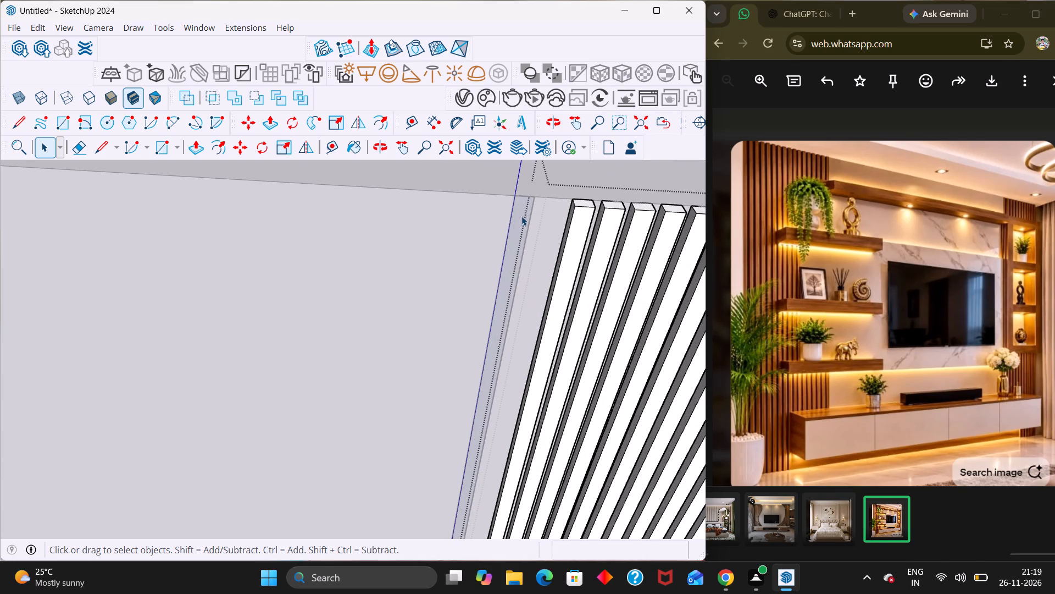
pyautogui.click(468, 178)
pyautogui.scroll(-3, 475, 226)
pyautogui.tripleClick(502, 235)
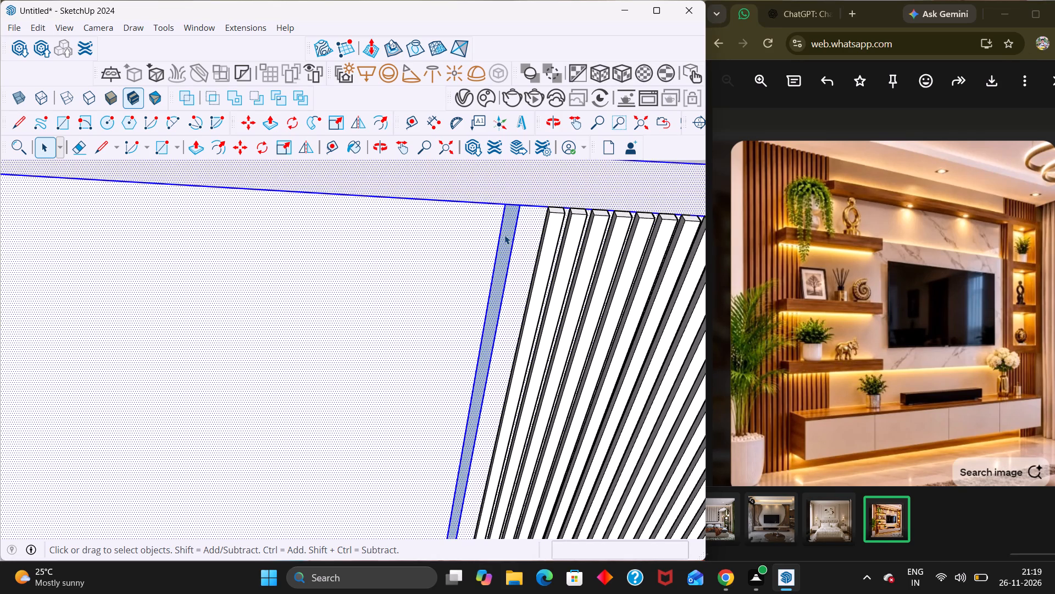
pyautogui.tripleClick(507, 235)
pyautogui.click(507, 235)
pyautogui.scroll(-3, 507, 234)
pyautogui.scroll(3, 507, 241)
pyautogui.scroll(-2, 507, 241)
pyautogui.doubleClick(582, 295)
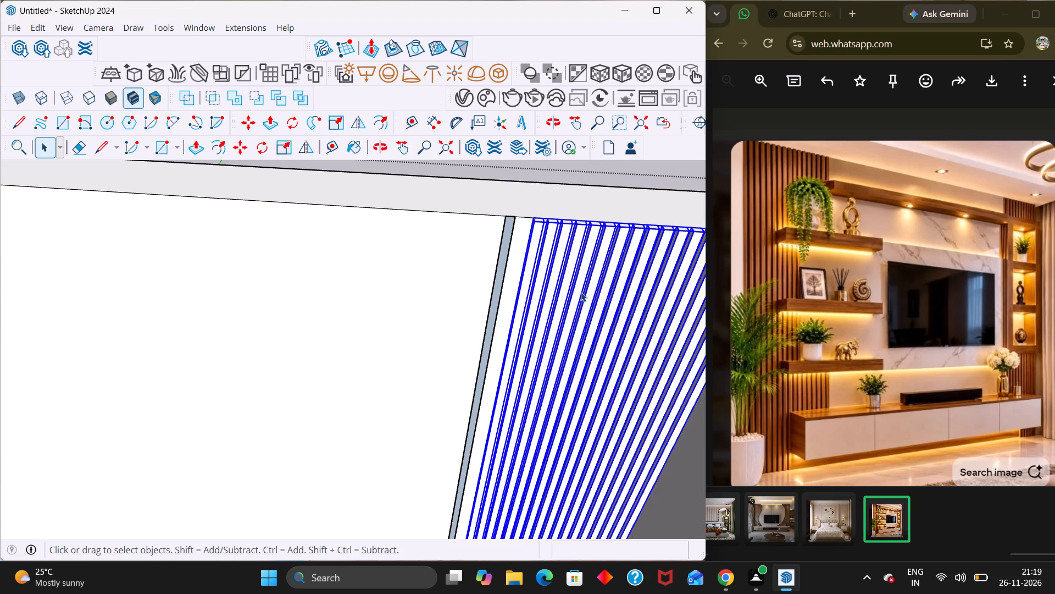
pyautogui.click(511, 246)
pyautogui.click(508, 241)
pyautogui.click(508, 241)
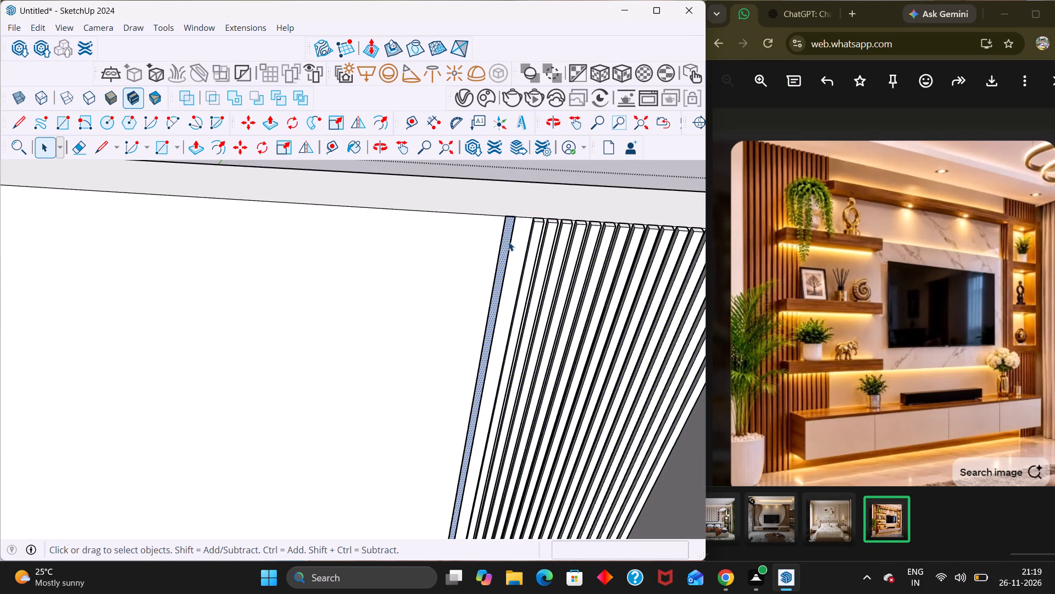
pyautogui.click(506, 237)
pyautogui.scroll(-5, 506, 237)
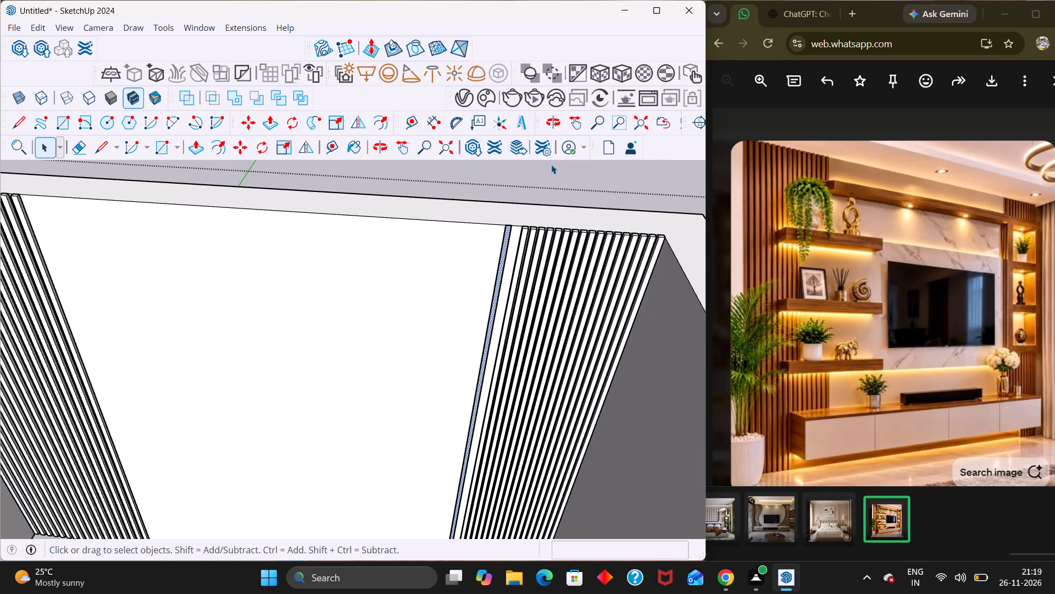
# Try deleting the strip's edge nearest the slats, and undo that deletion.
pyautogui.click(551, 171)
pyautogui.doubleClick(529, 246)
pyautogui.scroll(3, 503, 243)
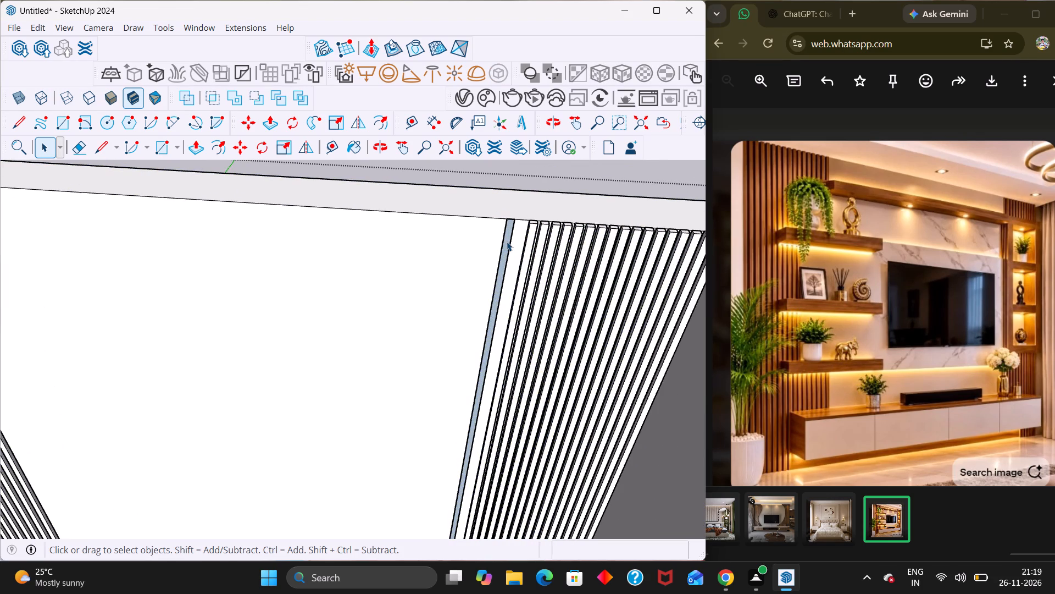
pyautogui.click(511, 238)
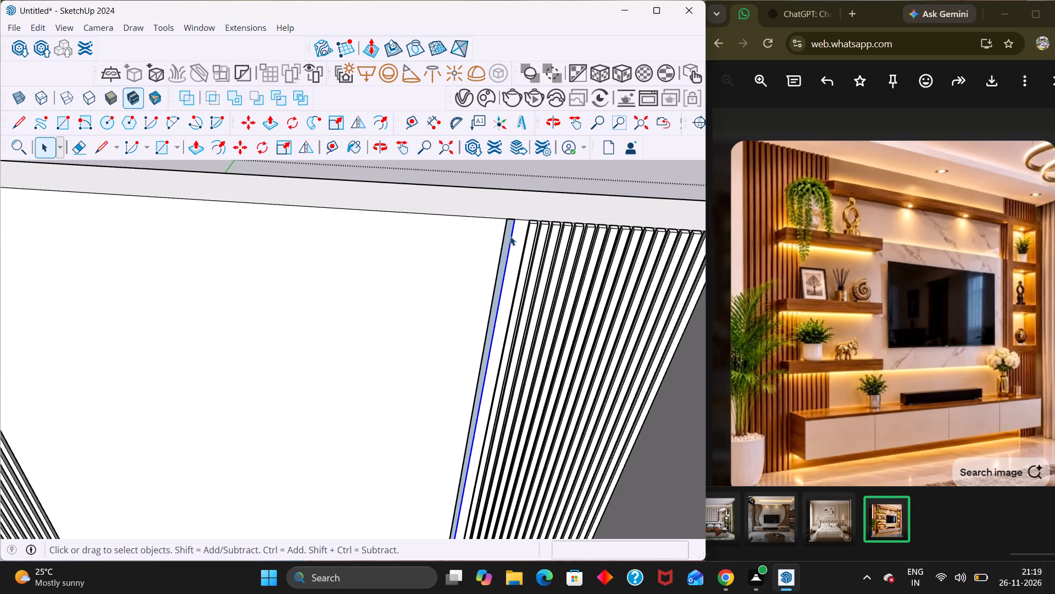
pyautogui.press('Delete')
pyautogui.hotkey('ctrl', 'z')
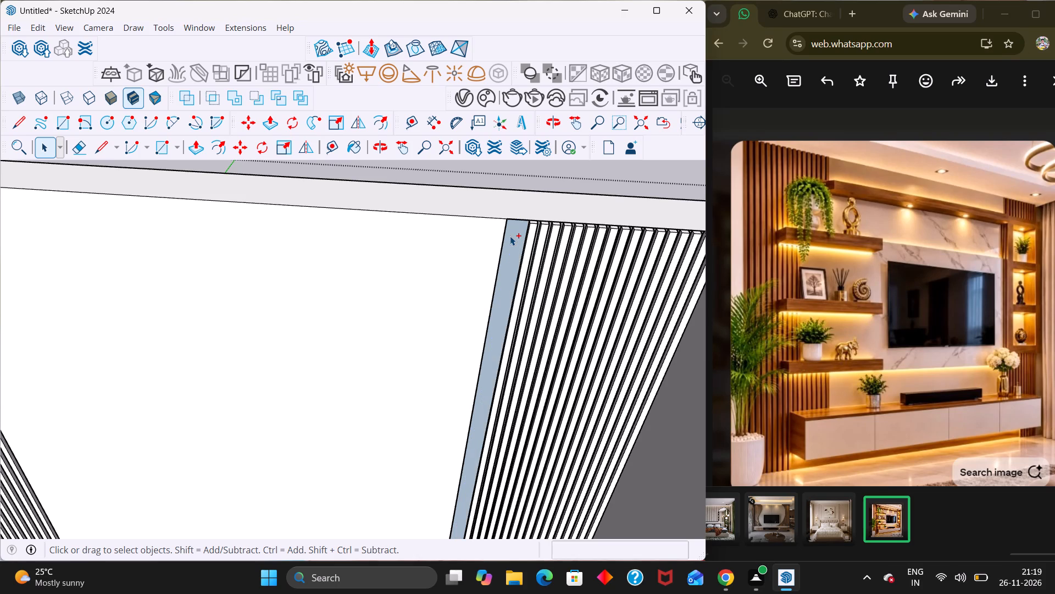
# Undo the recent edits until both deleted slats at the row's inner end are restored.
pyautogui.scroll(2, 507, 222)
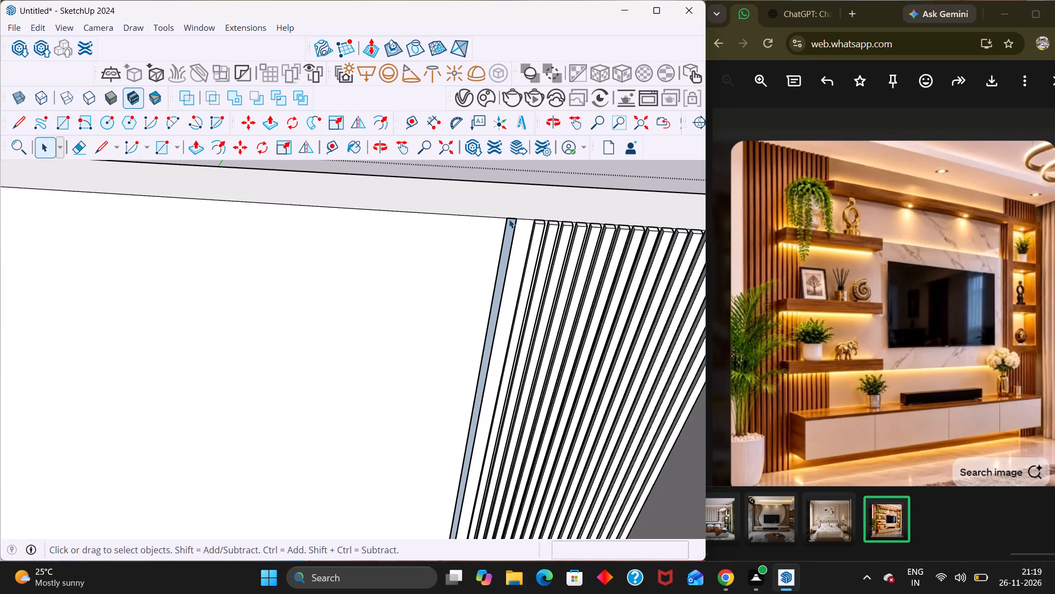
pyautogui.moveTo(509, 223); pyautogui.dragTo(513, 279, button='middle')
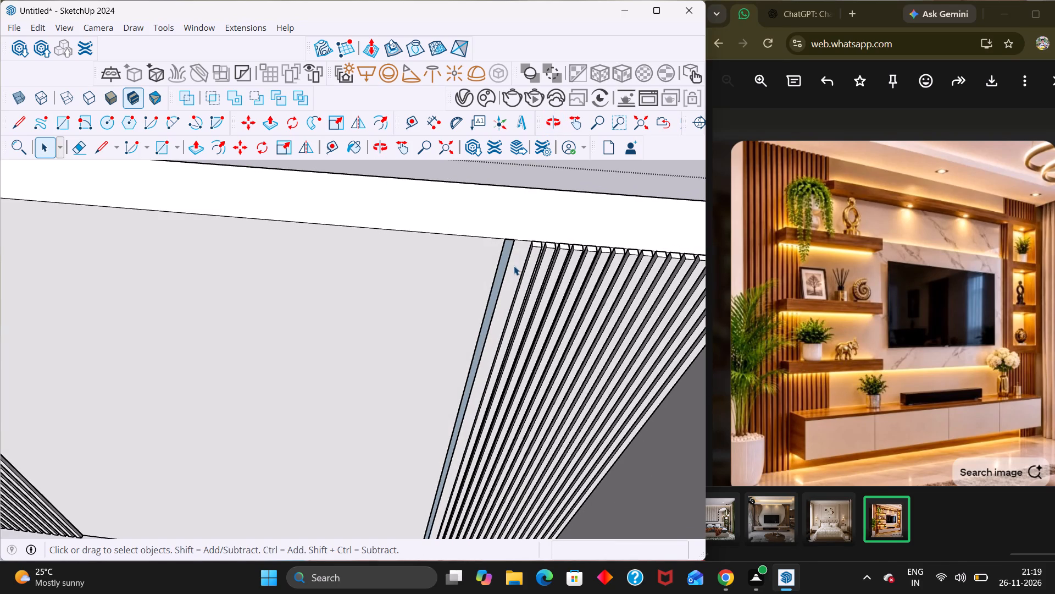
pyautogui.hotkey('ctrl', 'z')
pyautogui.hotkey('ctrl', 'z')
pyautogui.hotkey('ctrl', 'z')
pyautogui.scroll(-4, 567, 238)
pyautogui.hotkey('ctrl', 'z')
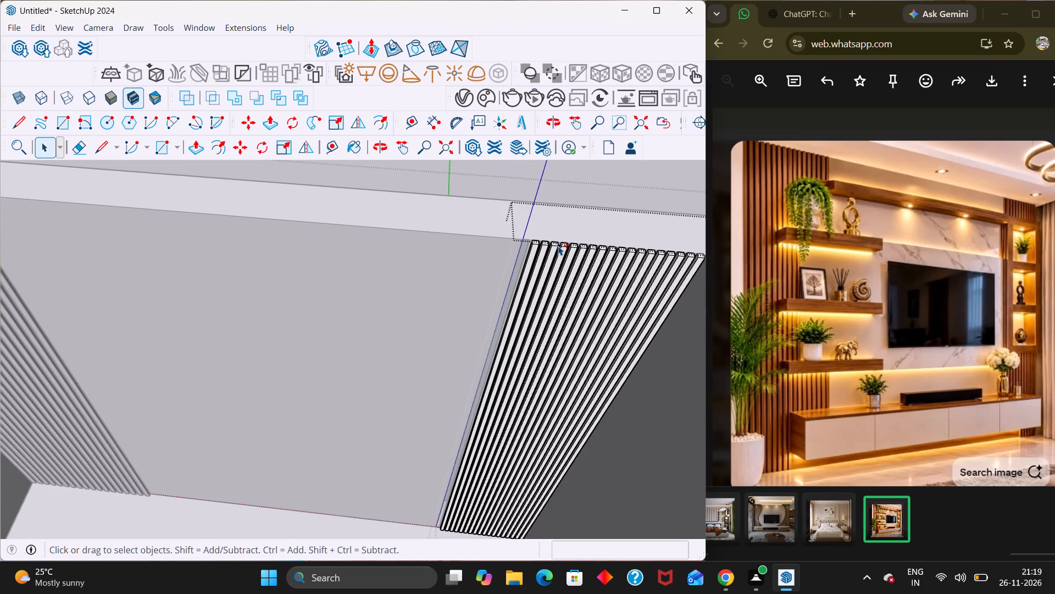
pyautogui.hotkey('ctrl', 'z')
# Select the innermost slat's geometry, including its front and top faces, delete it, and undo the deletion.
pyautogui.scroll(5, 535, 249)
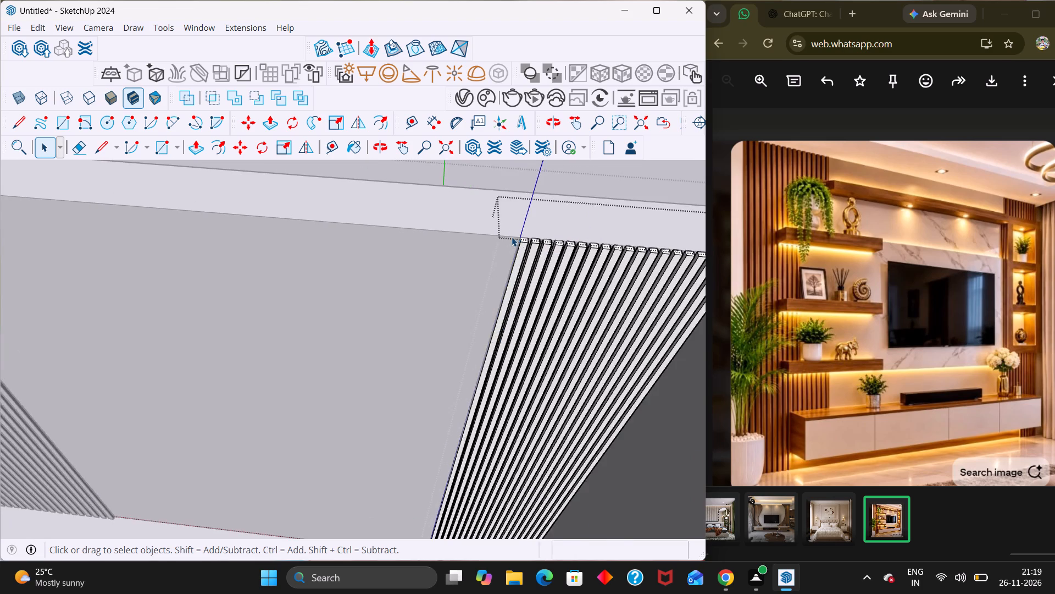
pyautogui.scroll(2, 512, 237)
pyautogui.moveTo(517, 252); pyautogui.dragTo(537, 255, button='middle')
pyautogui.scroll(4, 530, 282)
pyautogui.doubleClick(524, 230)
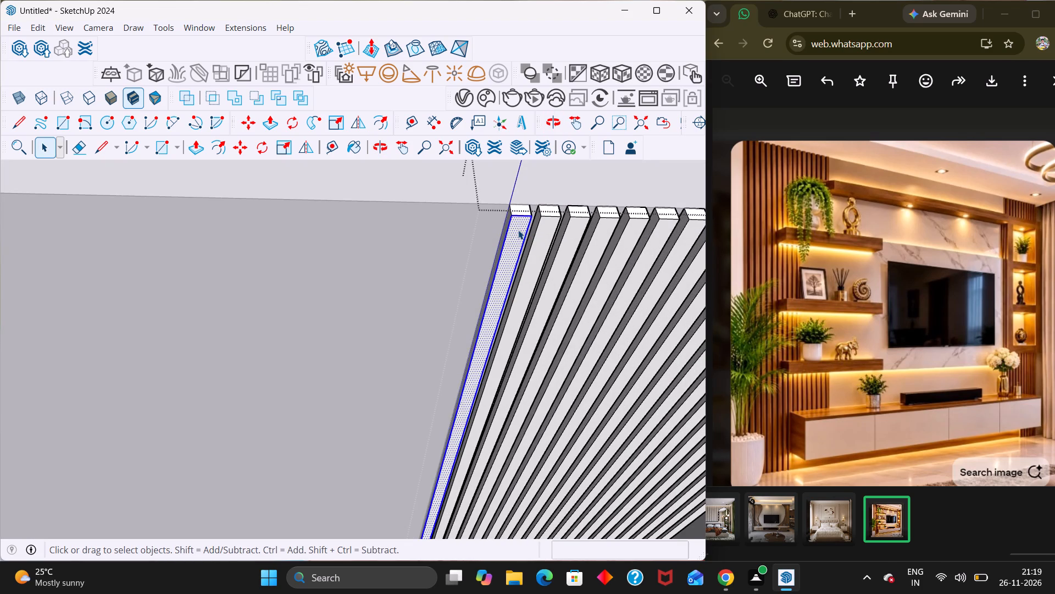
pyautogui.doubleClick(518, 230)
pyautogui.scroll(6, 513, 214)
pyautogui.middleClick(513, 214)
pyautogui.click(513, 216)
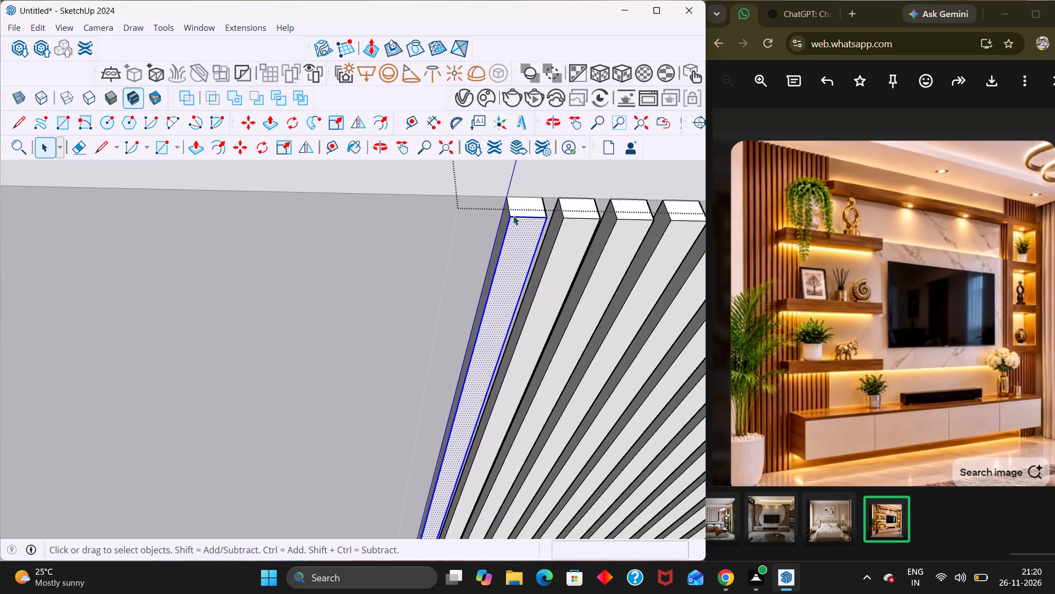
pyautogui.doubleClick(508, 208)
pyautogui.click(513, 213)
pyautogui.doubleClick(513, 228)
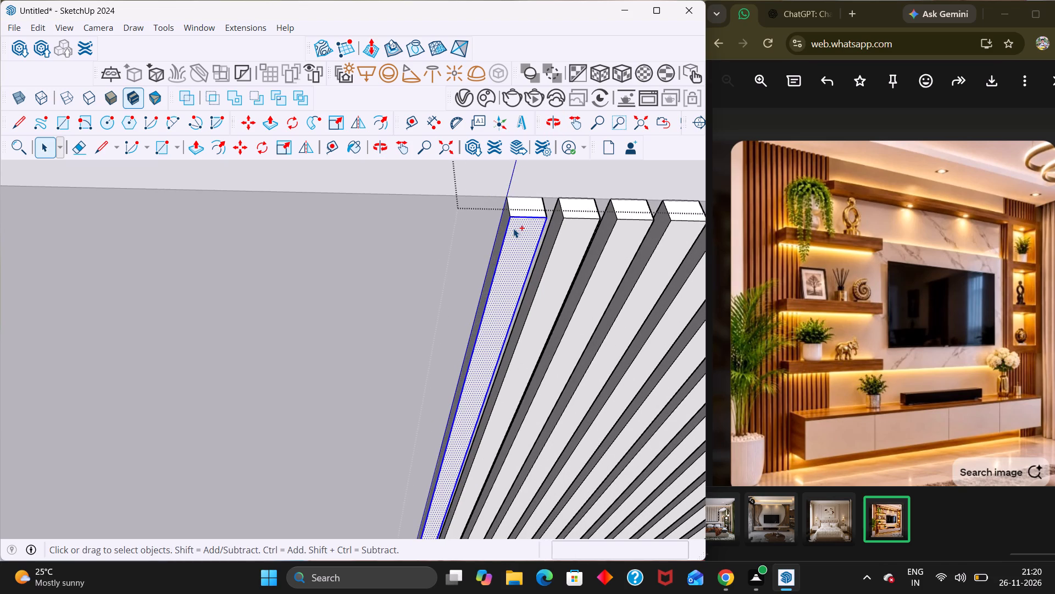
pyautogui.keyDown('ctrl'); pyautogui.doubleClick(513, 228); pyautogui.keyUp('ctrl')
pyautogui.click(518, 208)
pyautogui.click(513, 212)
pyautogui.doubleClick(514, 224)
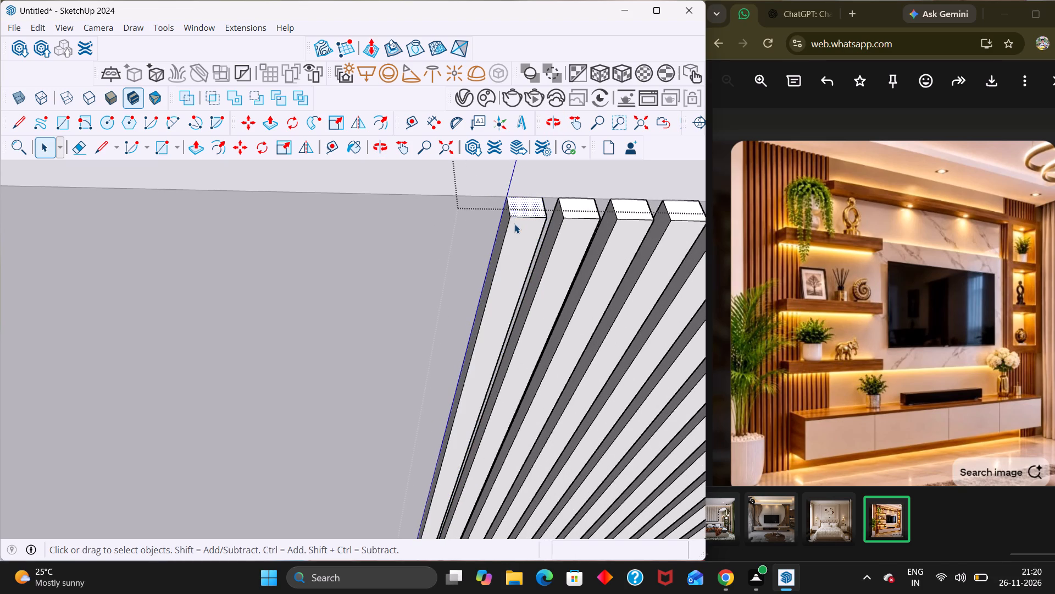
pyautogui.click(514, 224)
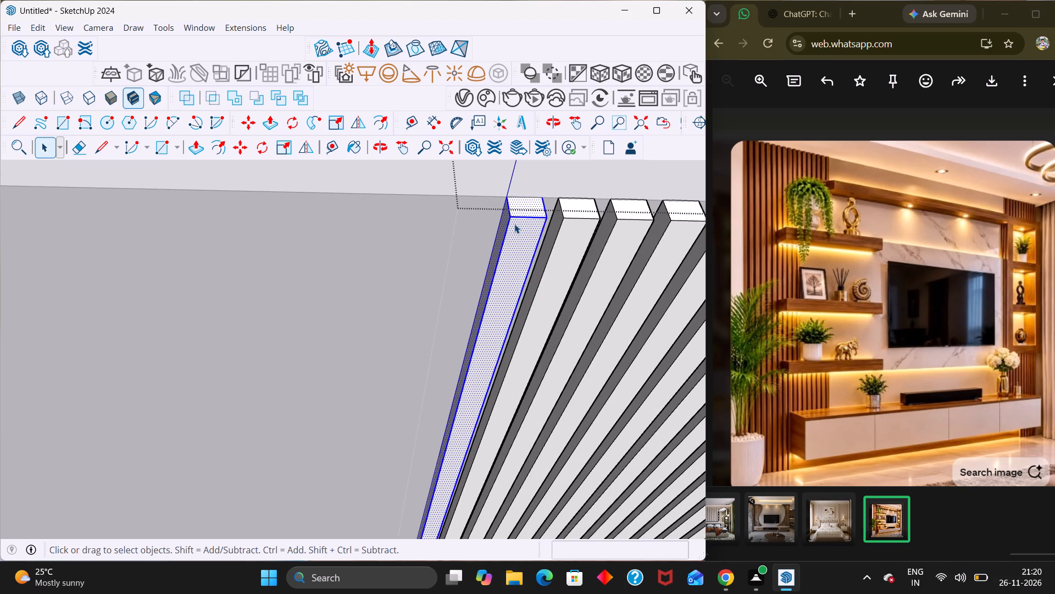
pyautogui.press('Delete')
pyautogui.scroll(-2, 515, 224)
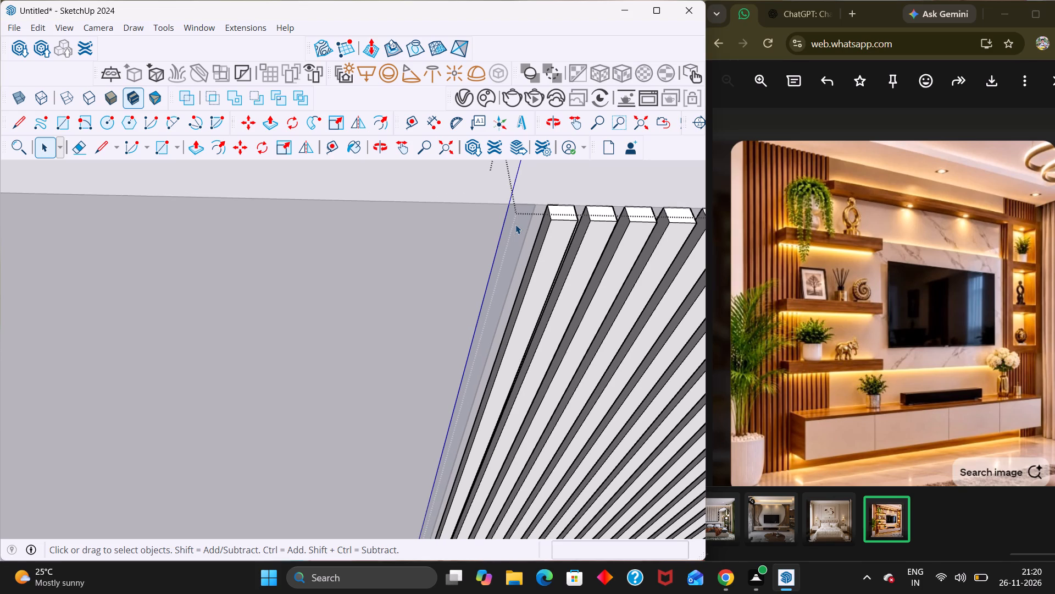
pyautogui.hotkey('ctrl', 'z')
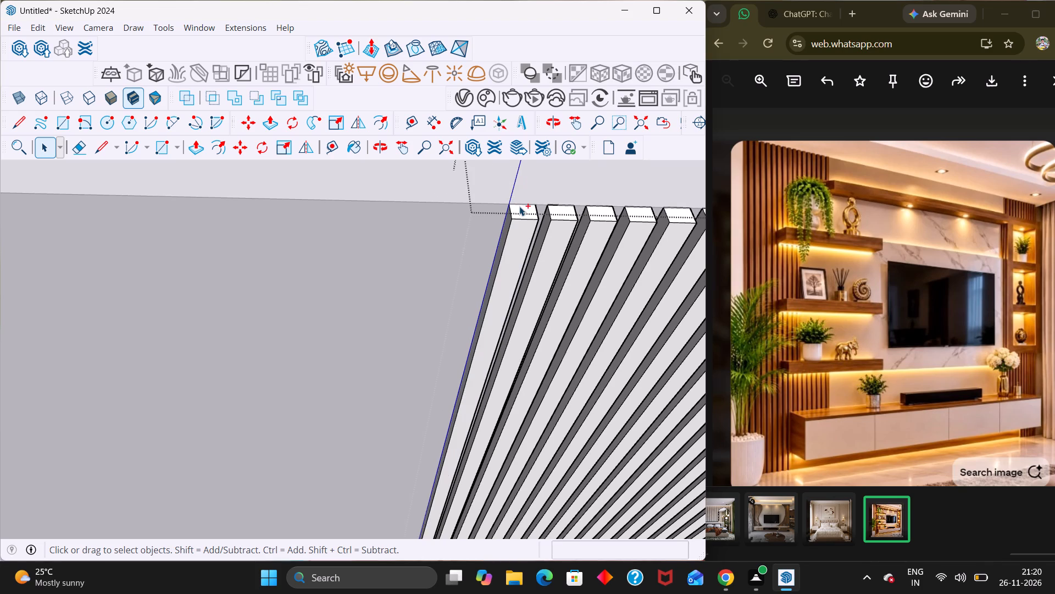
# Select all of the innermost slat's connected geometry and delete it.
pyautogui.scroll(3, 518, 240)
pyautogui.tripleClick(519, 244)
pyautogui.scroll(3, 509, 213)
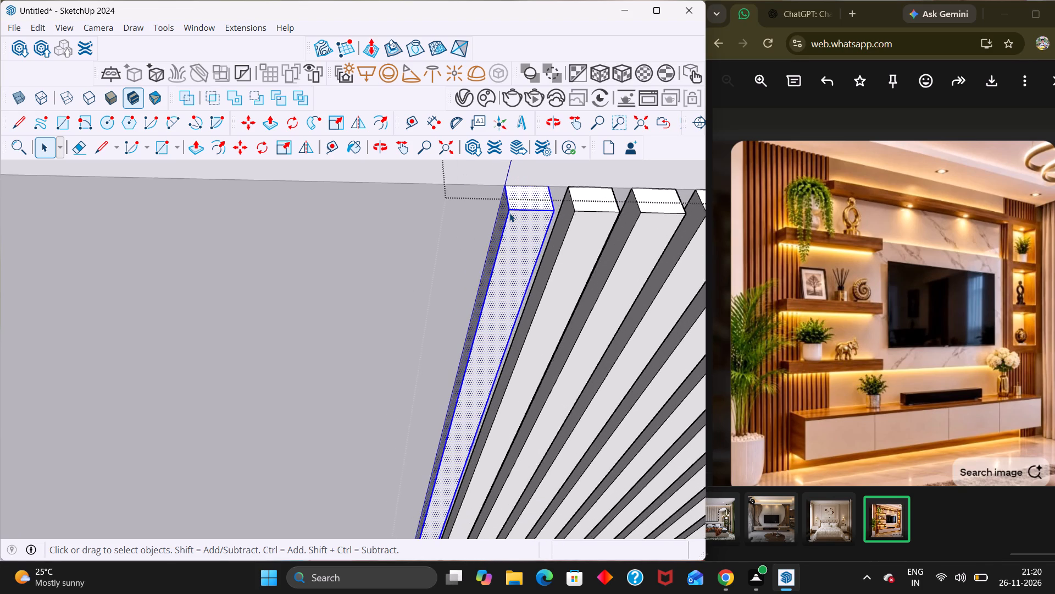
pyautogui.moveTo(509, 213); pyautogui.dragTo(578, 215, button='middle')
pyautogui.scroll(-3, 520, 216)
pyautogui.scroll(3, 480, 201)
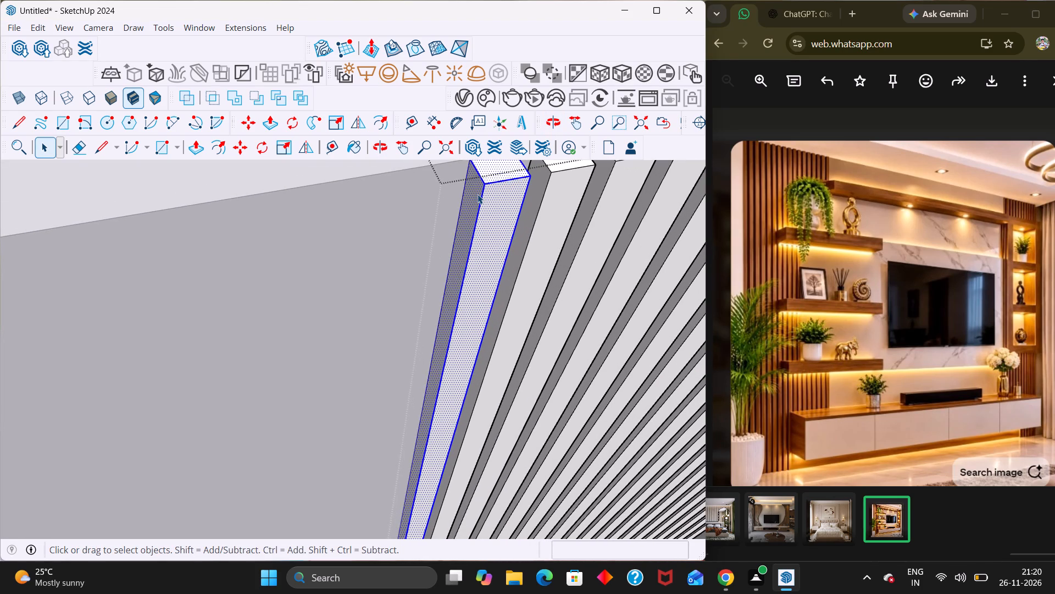
pyautogui.click(477, 194)
pyautogui.press('Delete')
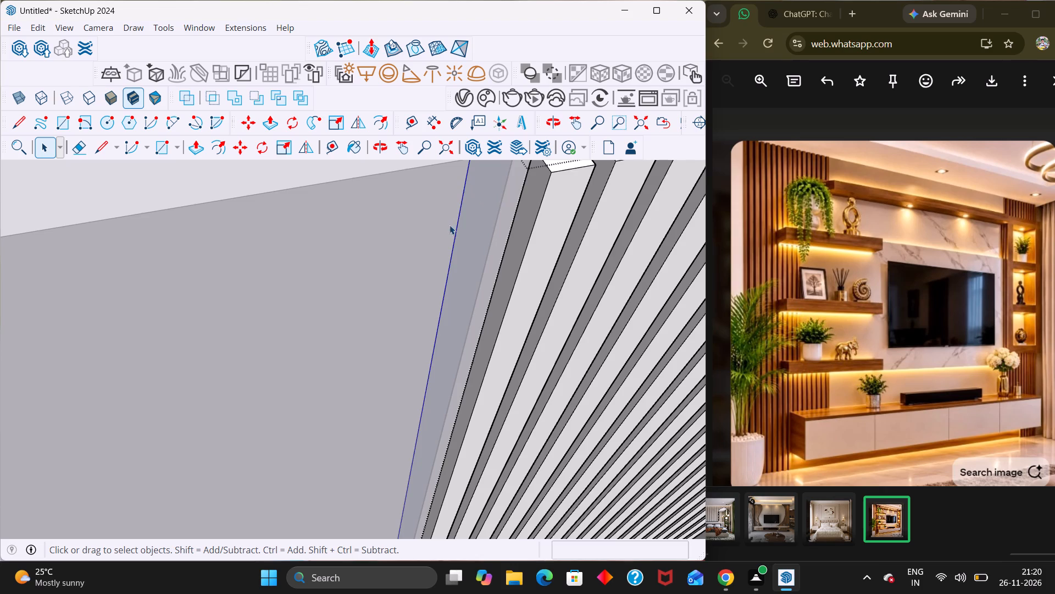
# Delete the next slat at the row's inner end and close the slat group.
pyautogui.scroll(-9, 450, 229)
pyautogui.moveTo(500, 234); pyautogui.dragTo(491, 233, button='middle')
pyautogui.scroll(1, 490, 233)
pyautogui.tripleClick(492, 228)
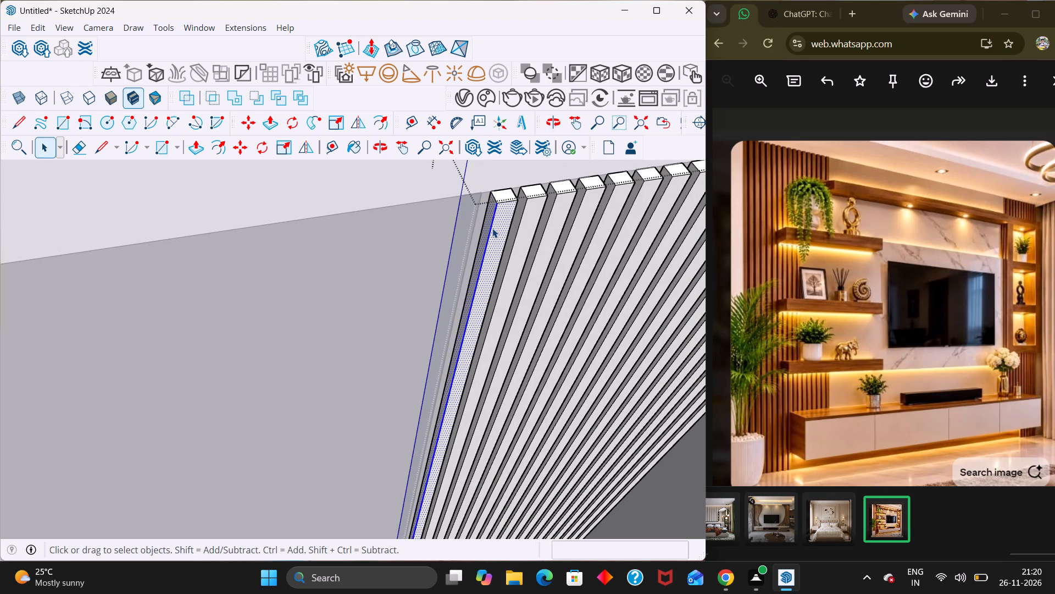
pyautogui.press('Delete')
pyautogui.scroll(-6, 491, 222)
pyautogui.scroll(1, 487, 223)
pyautogui.scroll(-11, 487, 223)
pyautogui.scroll(2, 491, 224)
pyautogui.press('space')
pyautogui.scroll(-1, 468, 210)
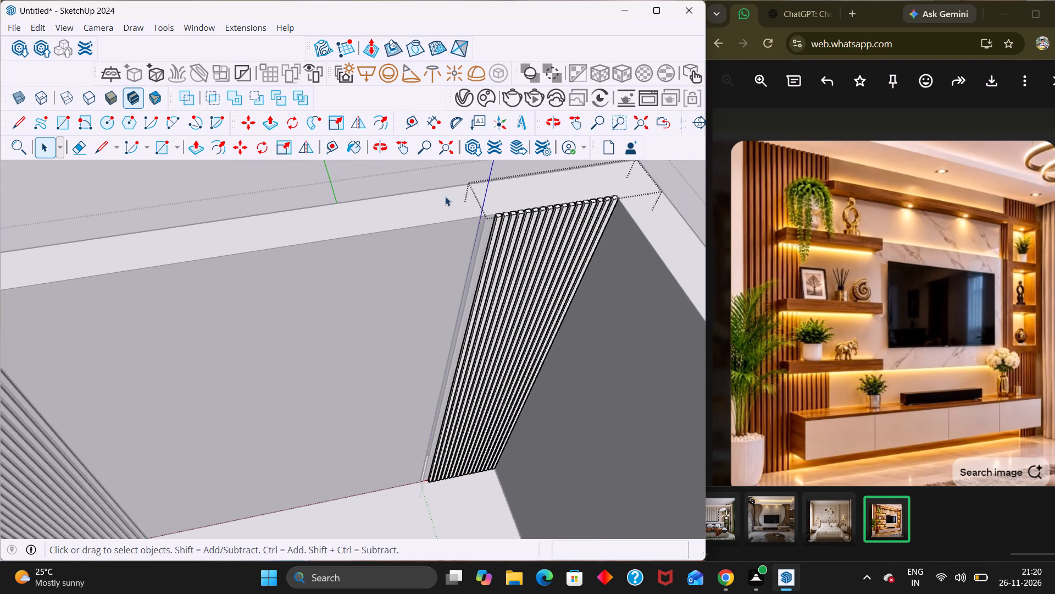
pyautogui.click(433, 195)
# Draw a 10' by about 1" rectangle over the narrow full-height strip in the back wall beside the slat row.
pyautogui.moveTo(509, 226); pyautogui.dragTo(456, 192, button='middle')
pyautogui.scroll(3, 490, 215)
pyautogui.moveTo(447, 242); pyautogui.dragTo(456, 343, button='middle')
pyautogui.scroll(-1, 451, 269)
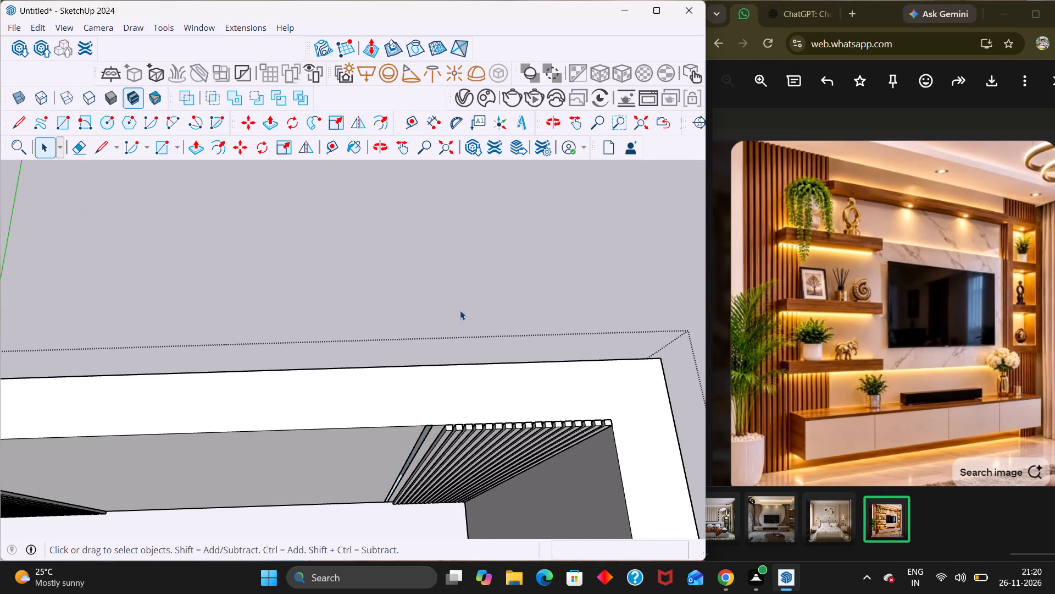
pyautogui.scroll(1, 429, 504)
pyautogui.moveTo(418, 479); pyautogui.dragTo(406, 430, button='middle')
pyautogui.scroll(-3, 406, 422)
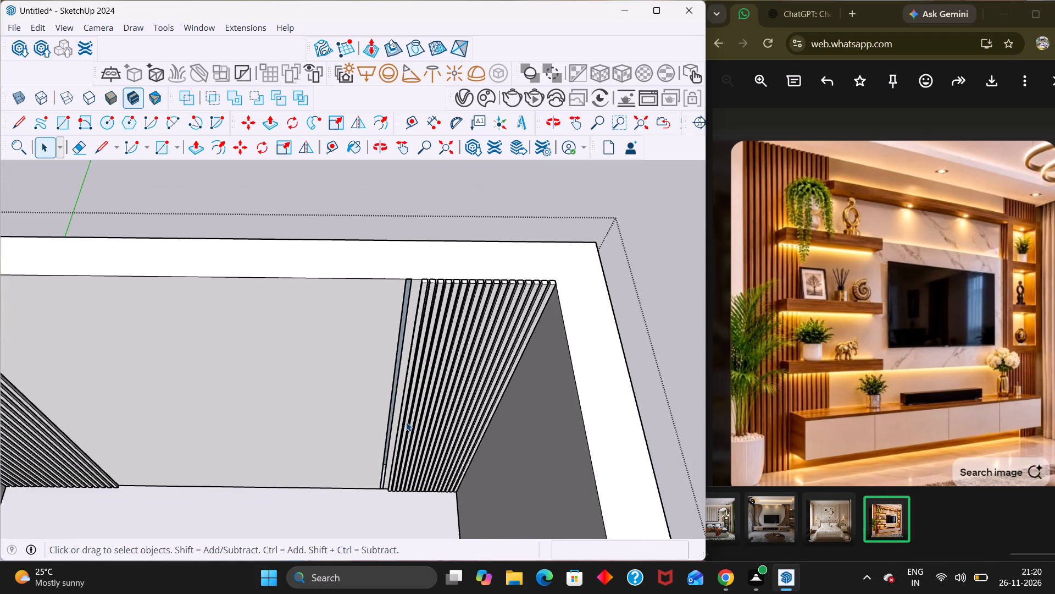
pyautogui.press('r')
pyautogui.scroll(3, 432, 329)
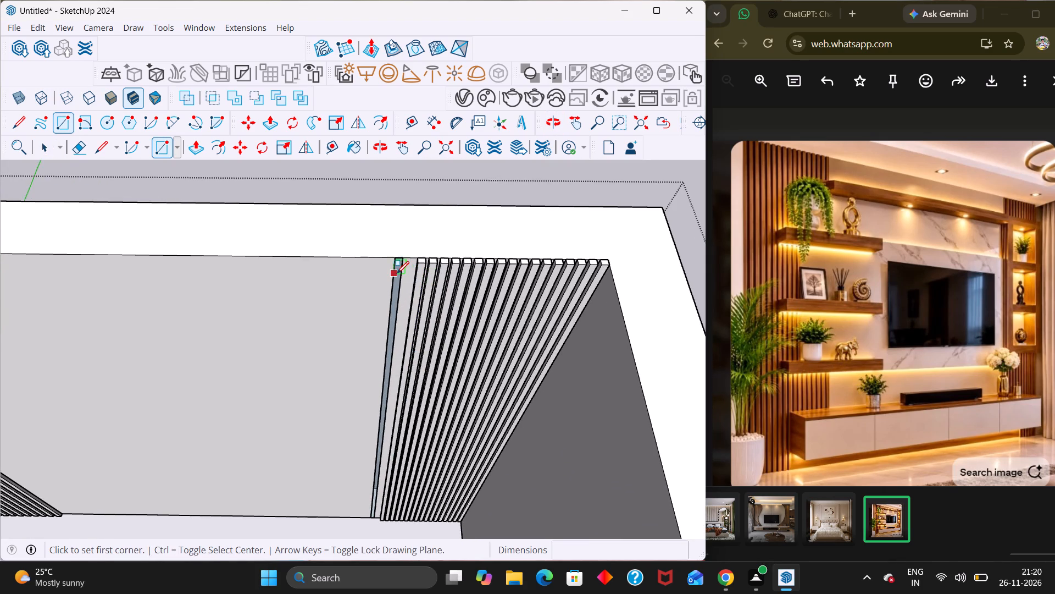
pyautogui.scroll(2, 393, 273)
pyautogui.click(393, 258)
pyautogui.scroll(-4, 398, 249)
pyautogui.scroll(1, 413, 237)
pyautogui.scroll(-4, 414, 235)
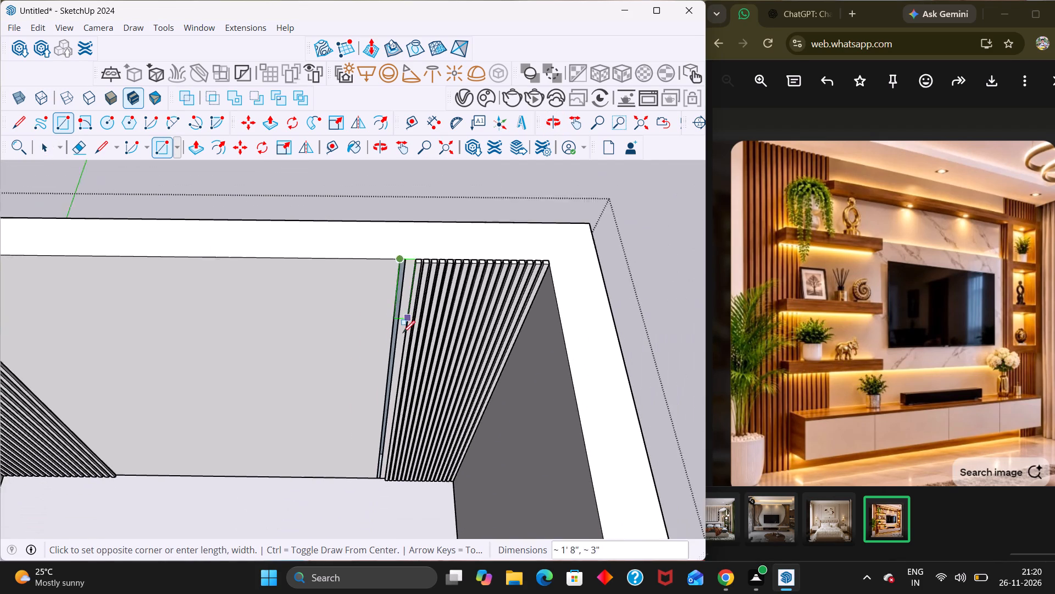
pyautogui.scroll(13, 382, 475)
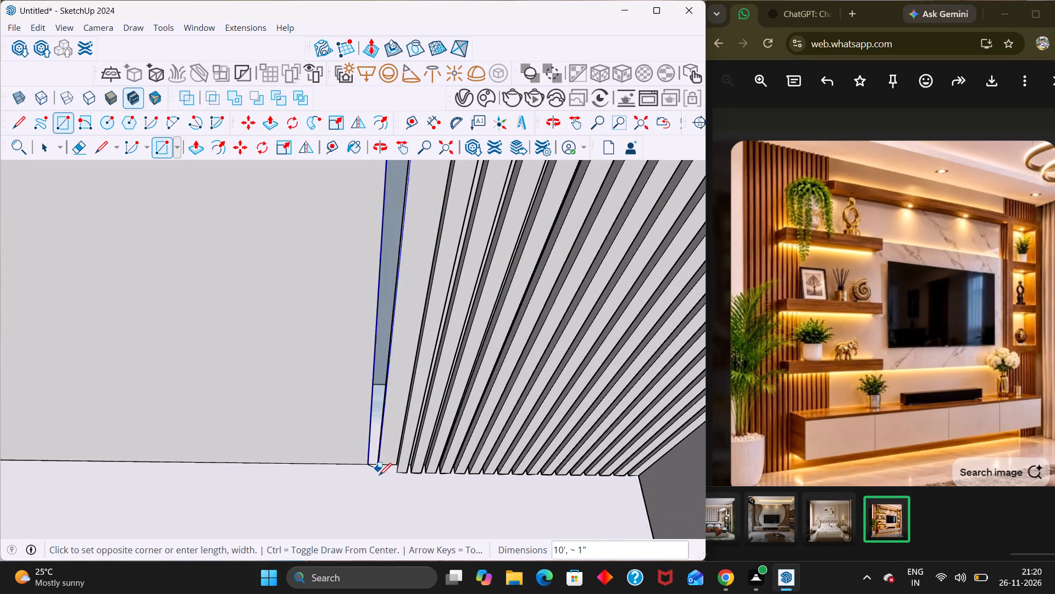
pyautogui.click(379, 465)
pyautogui.scroll(-2, 379, 459)
pyautogui.scroll(1, 379, 459)
pyautogui.scroll(-9, 379, 459)
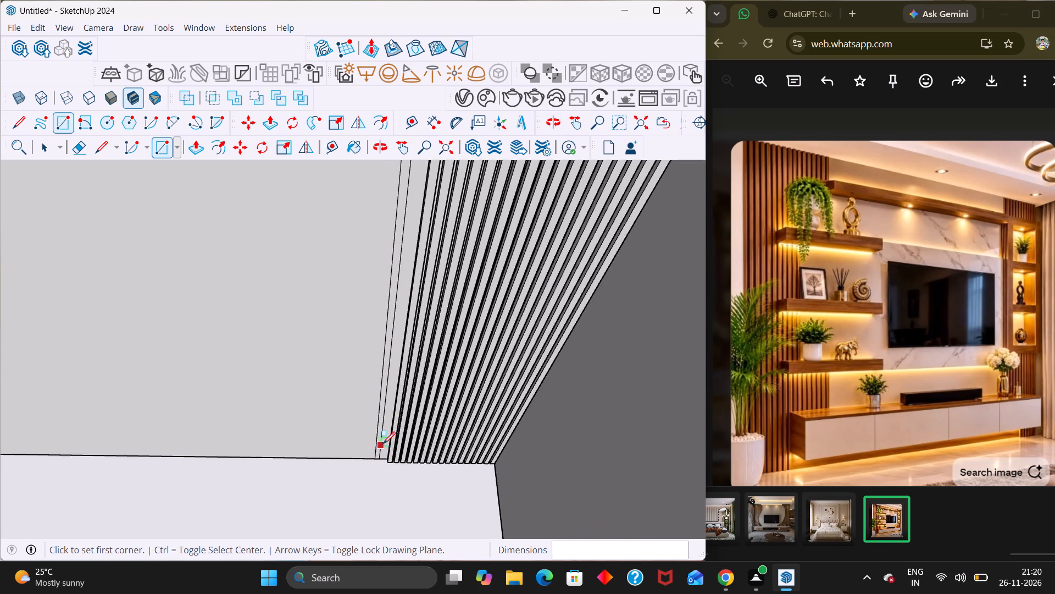
pyautogui.scroll(-9, 383, 444)
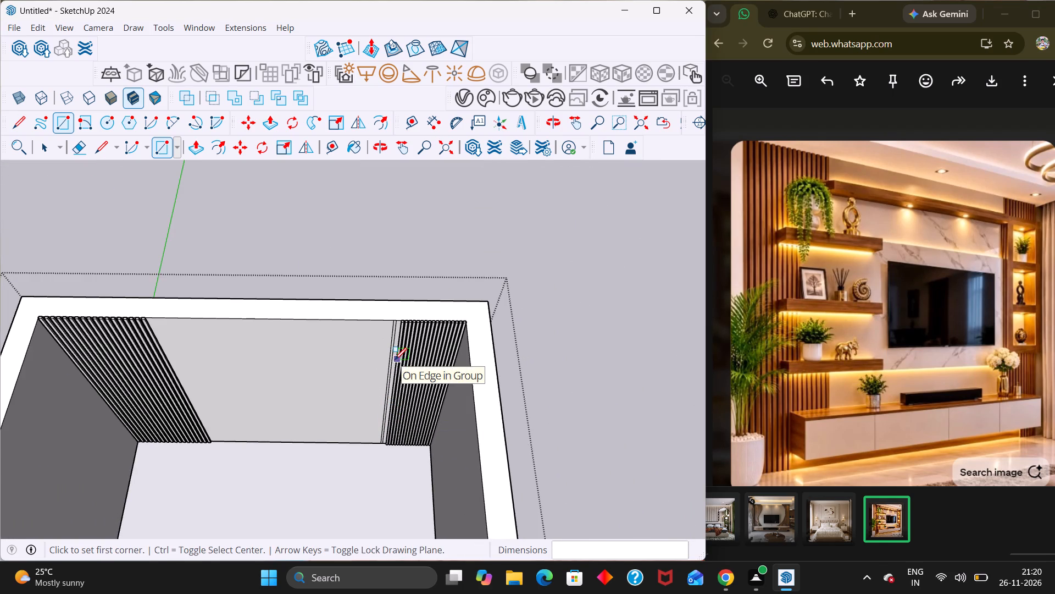
pyautogui.press('space')
pyautogui.click(407, 284)
pyautogui.click(428, 261)
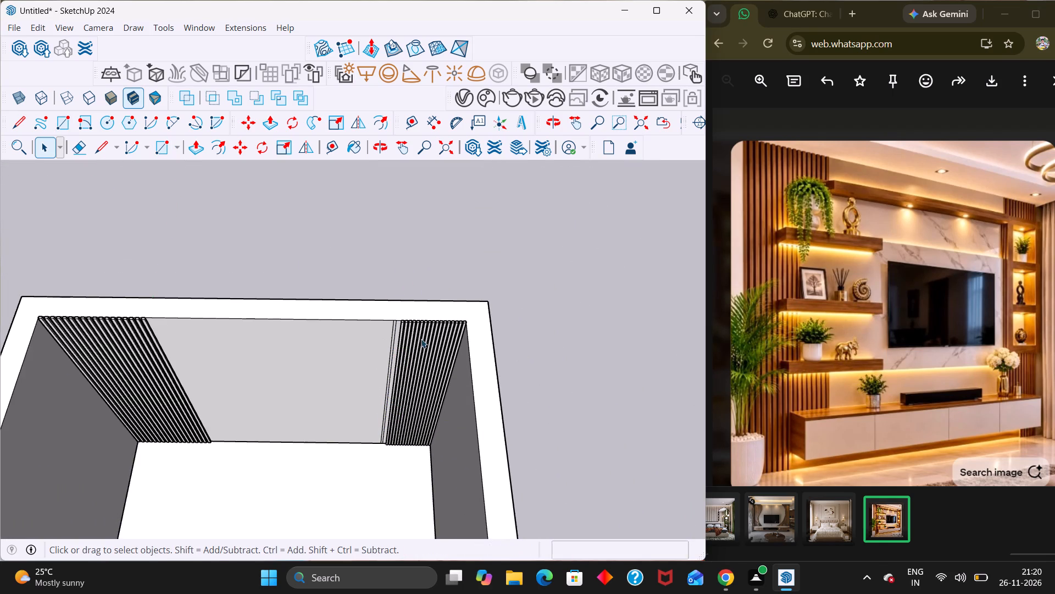
# Open the wall group and delete the narrow strip's face and bounding edges beside the slat row.
pyautogui.moveTo(421, 339); pyautogui.dragTo(410, 267, button='middle')
pyautogui.scroll(7, 413, 261)
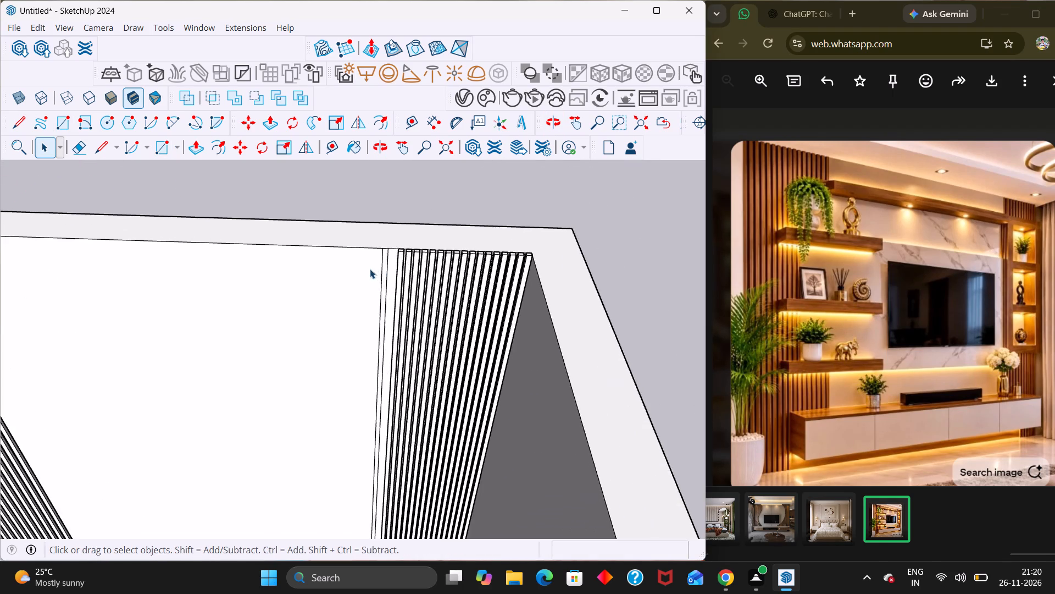
pyautogui.scroll(4, 370, 269)
pyautogui.doubleClick(384, 260)
pyautogui.click(387, 258)
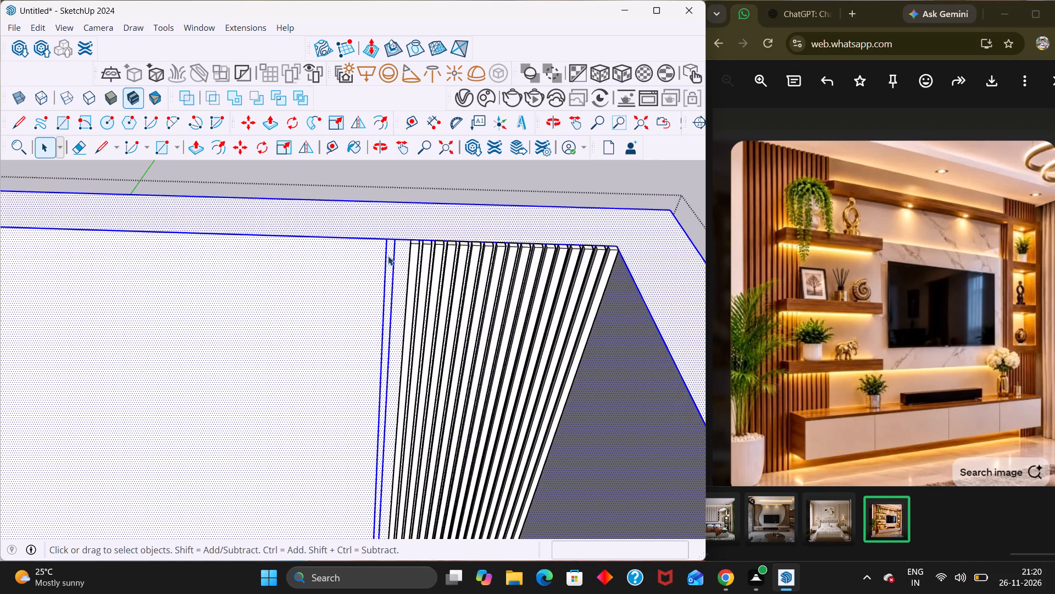
pyautogui.moveTo(388, 256); pyautogui.dragTo(388, 276, button='middle')
pyautogui.doubleClick(391, 267)
pyautogui.press('9')
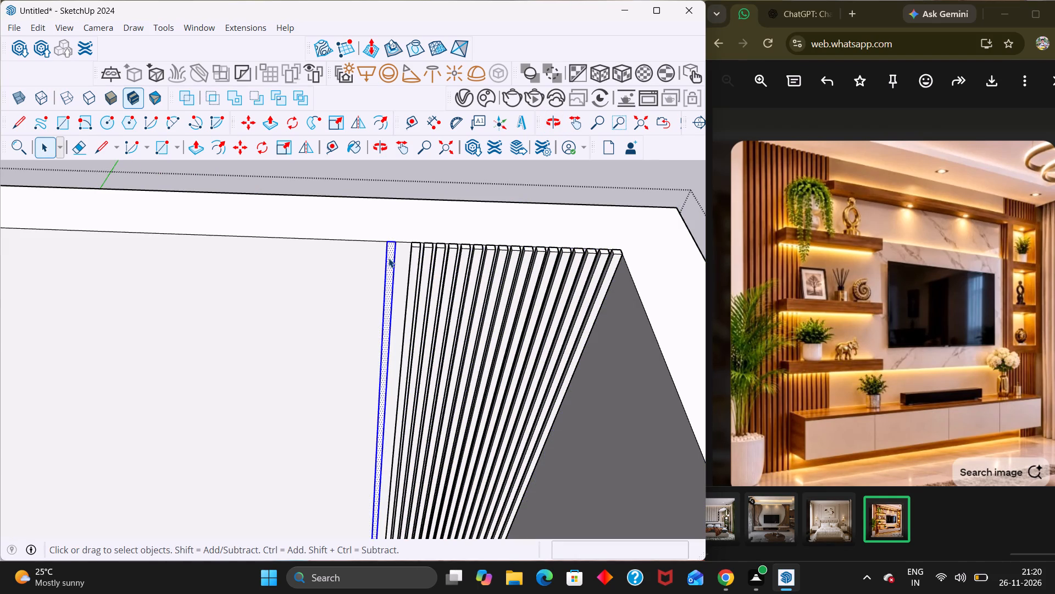
pyautogui.press('Delete')
# Open the narrower slat row's group and delete the two slats at its inner end.
pyautogui.scroll(-3, 422, 257)
pyautogui.doubleClick(419, 262)
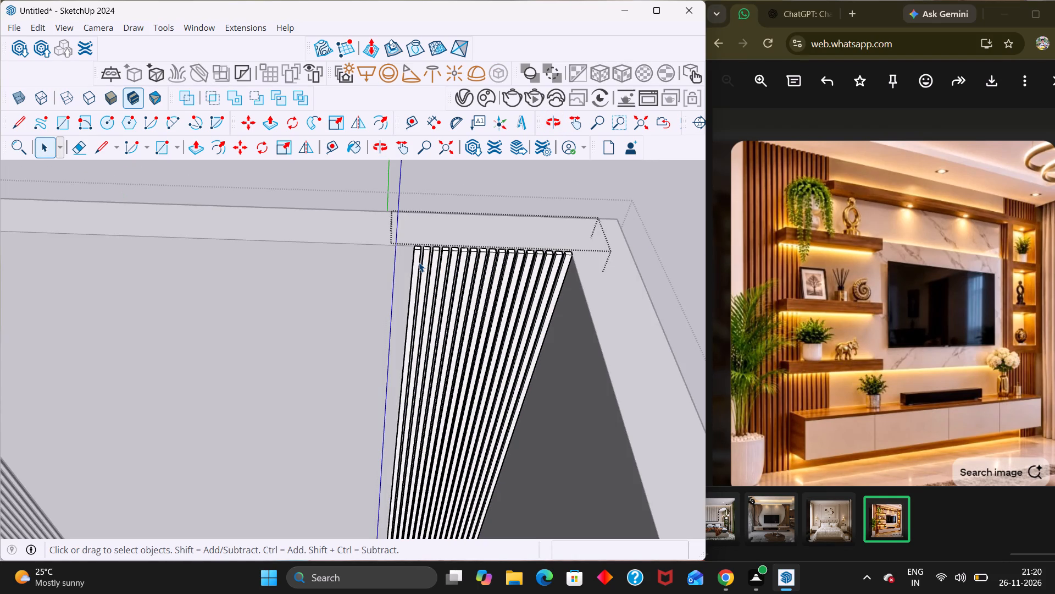
pyautogui.click(419, 262)
pyautogui.press('Delete')
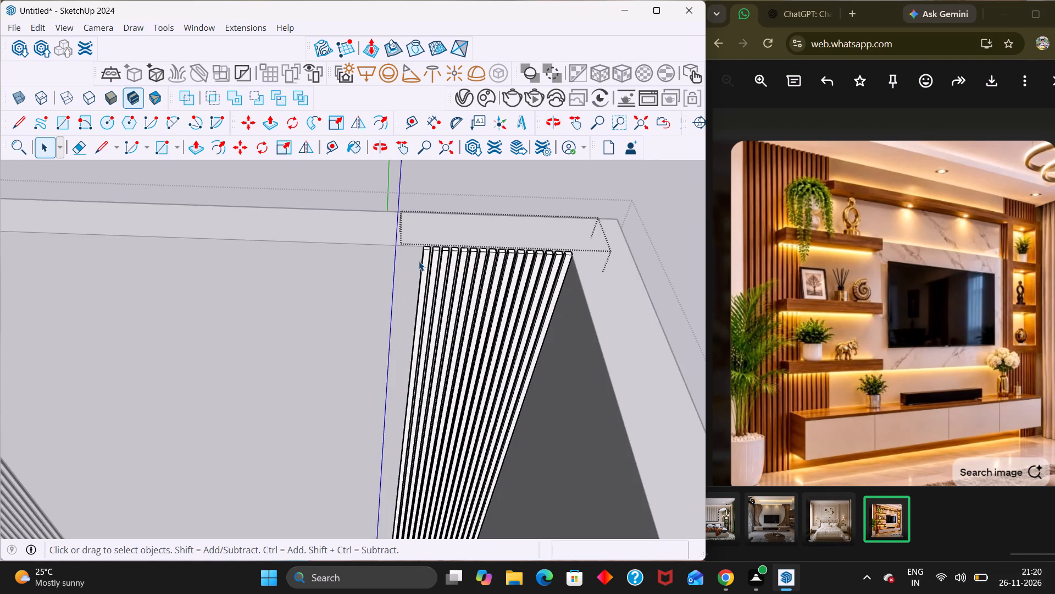
pyautogui.click(422, 261)
pyautogui.tripleClick(425, 262)
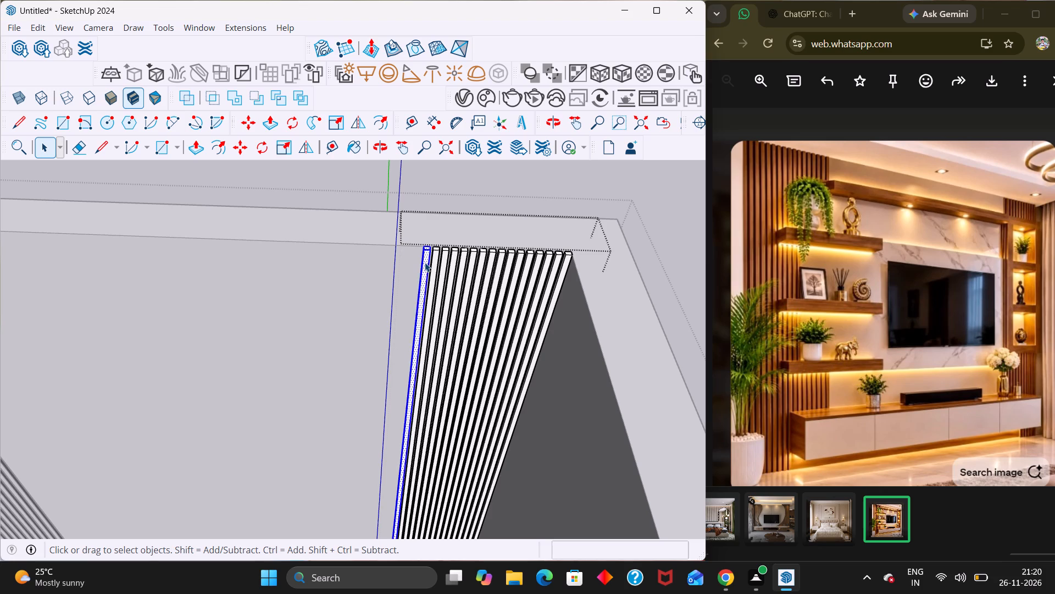
pyautogui.press('Delete')
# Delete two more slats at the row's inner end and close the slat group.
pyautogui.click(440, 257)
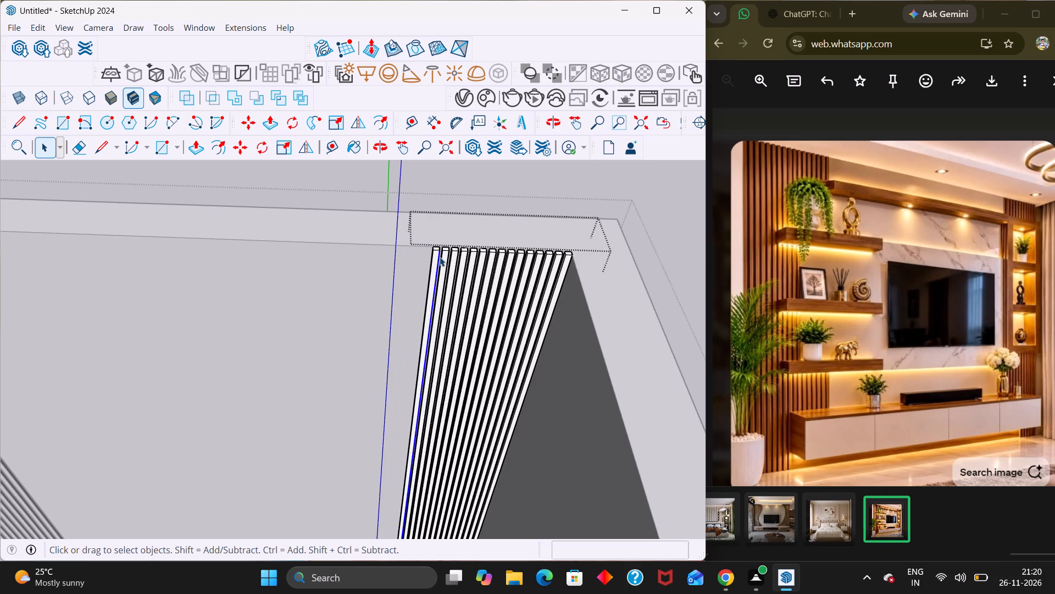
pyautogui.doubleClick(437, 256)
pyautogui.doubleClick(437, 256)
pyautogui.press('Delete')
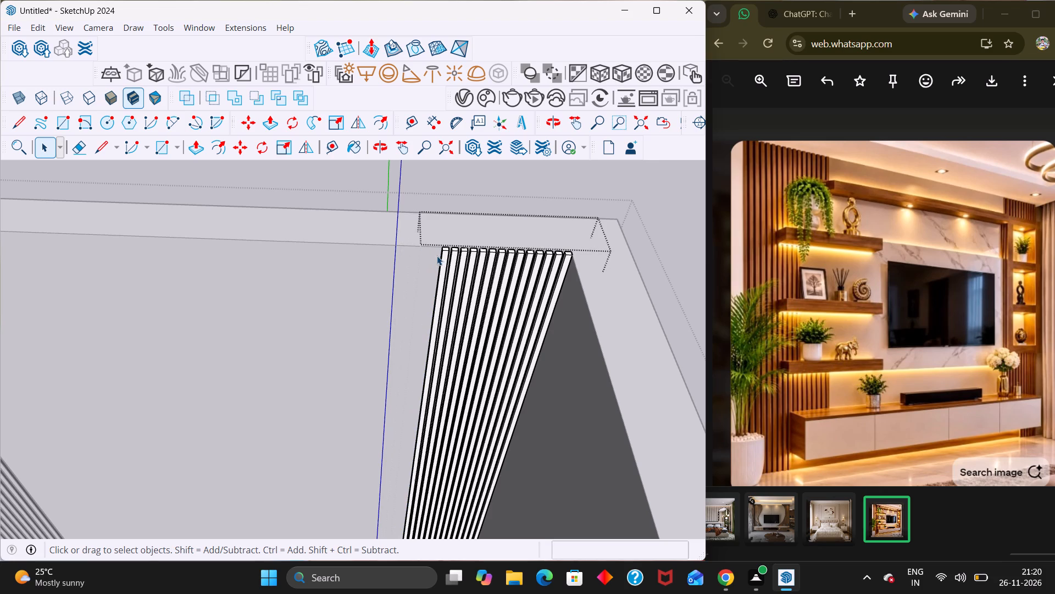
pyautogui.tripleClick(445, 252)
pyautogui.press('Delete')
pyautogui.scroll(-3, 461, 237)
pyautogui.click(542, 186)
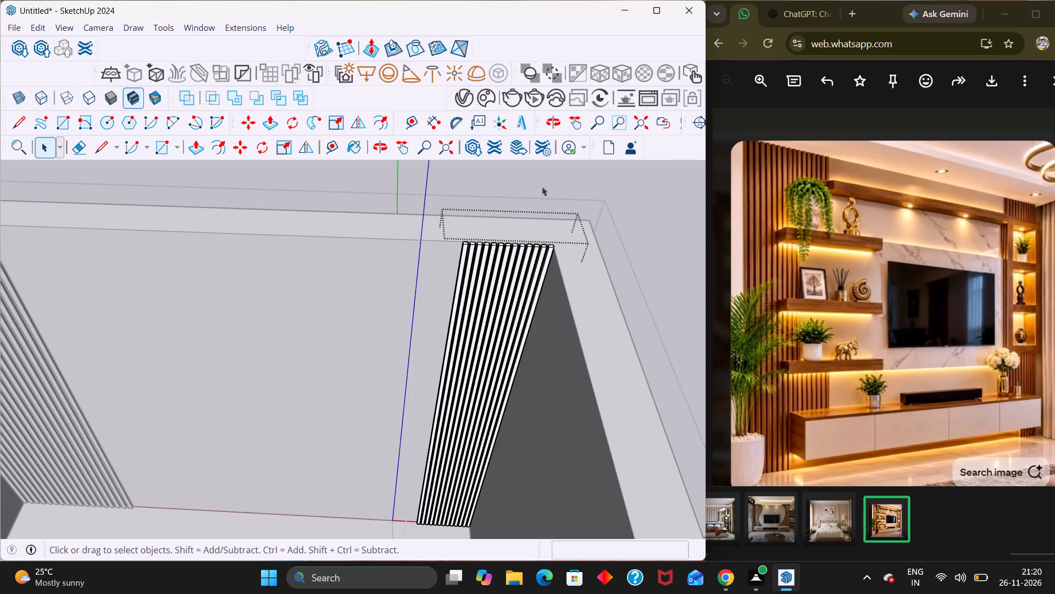
# Examine the back wall from the front, comparing the widths of the two slat rows with the reference image.
pyautogui.scroll(-4, 481, 288)
pyautogui.moveTo(482, 291); pyautogui.dragTo(485, 279, button='middle')
pyautogui.moveTo(471, 365); pyautogui.dragTo(468, 305, button='middle')
pyautogui.scroll(1, 468, 305)
pyautogui.scroll(-8, 467, 302)
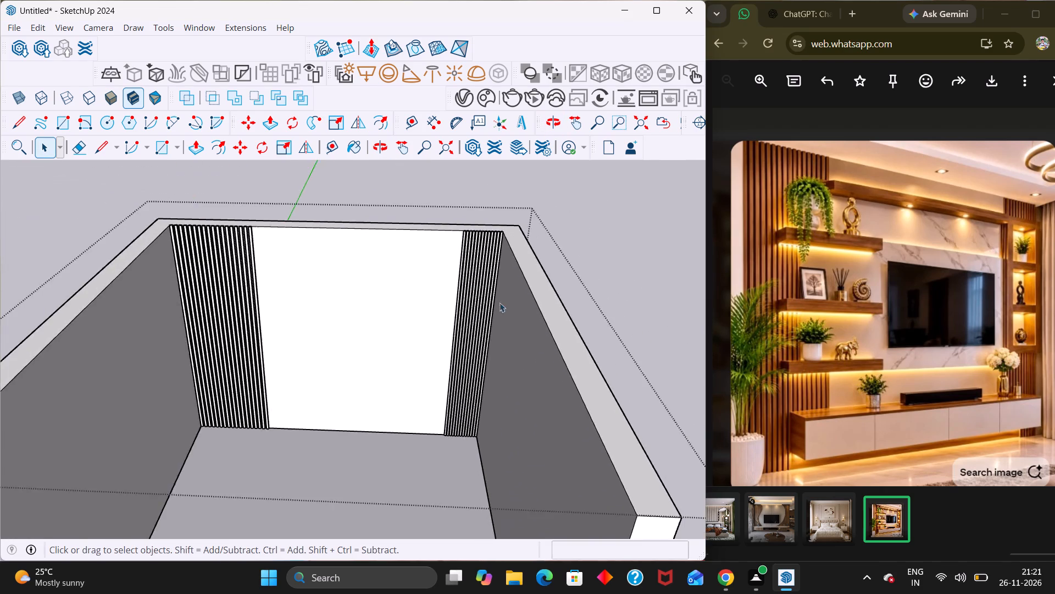
pyautogui.scroll(-2, 499, 302)
pyautogui.moveTo(440, 393); pyautogui.dragTo(436, 274, button='middle')
pyautogui.click(645, 323)
pyautogui.scroll(2, 411, 371)
pyautogui.moveTo(397, 351); pyautogui.dragTo(397, 370, button='middle')
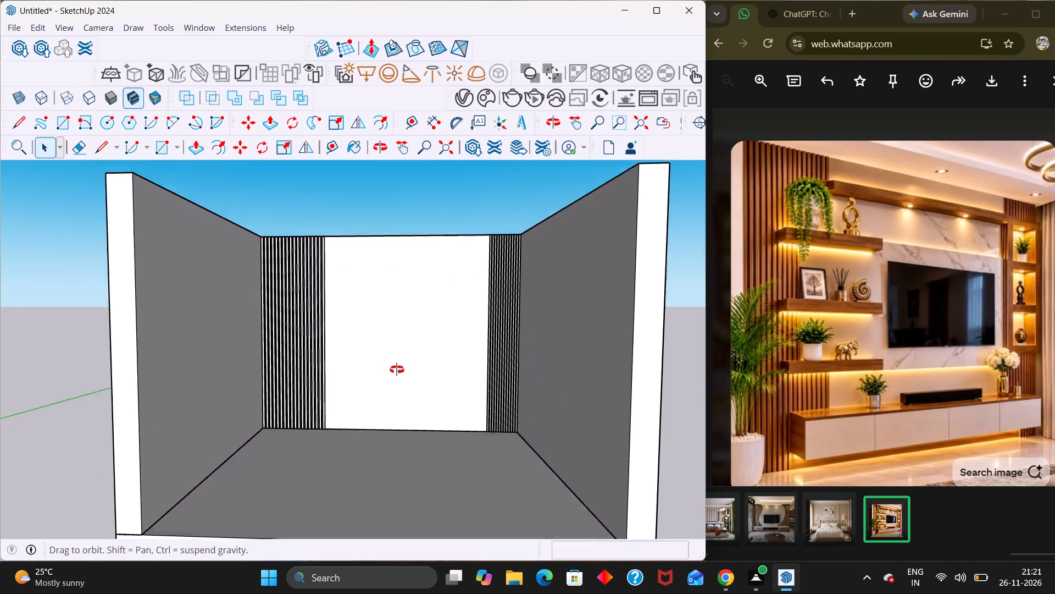
pyautogui.moveTo(397, 370); pyautogui.dragTo(397, 373, button='middle')
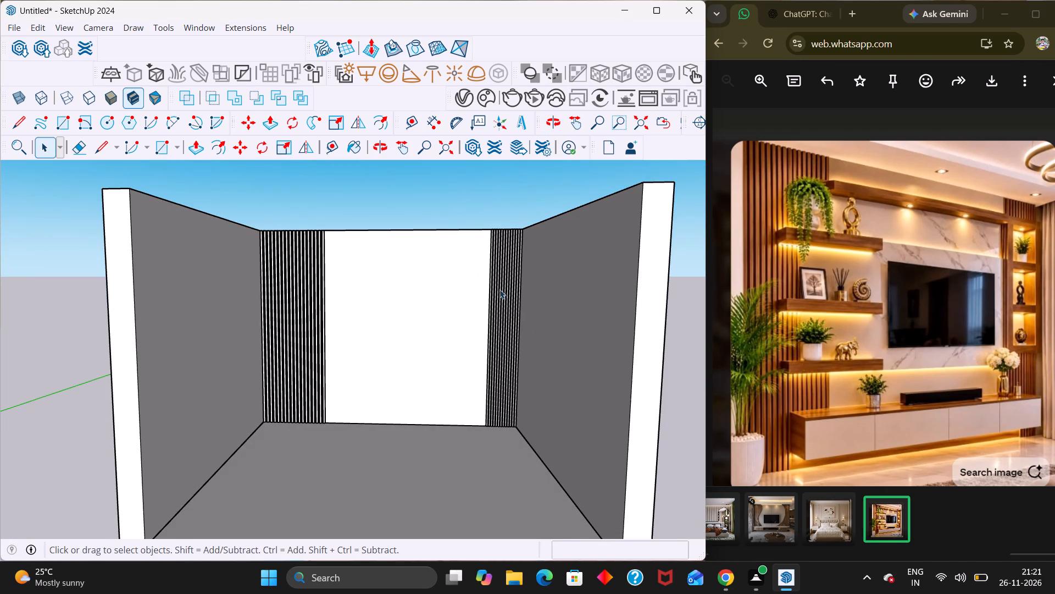
pyautogui.scroll(3, 496, 284)
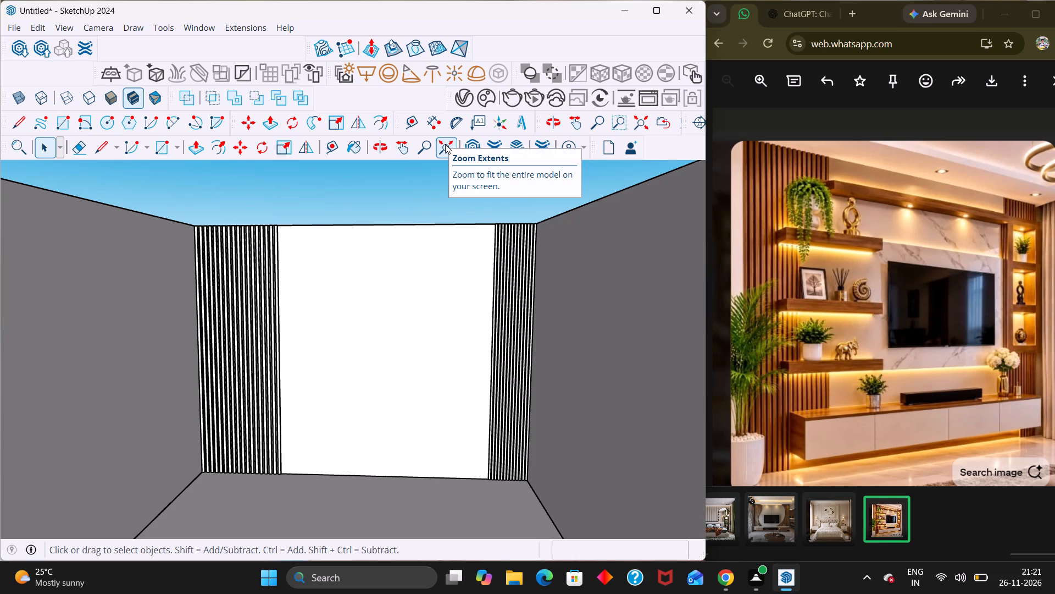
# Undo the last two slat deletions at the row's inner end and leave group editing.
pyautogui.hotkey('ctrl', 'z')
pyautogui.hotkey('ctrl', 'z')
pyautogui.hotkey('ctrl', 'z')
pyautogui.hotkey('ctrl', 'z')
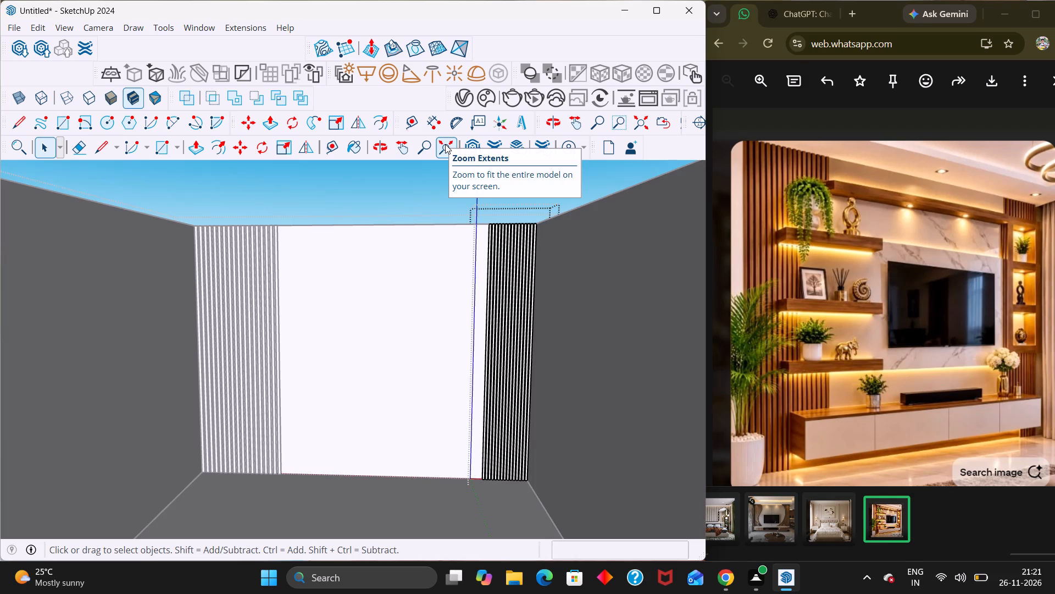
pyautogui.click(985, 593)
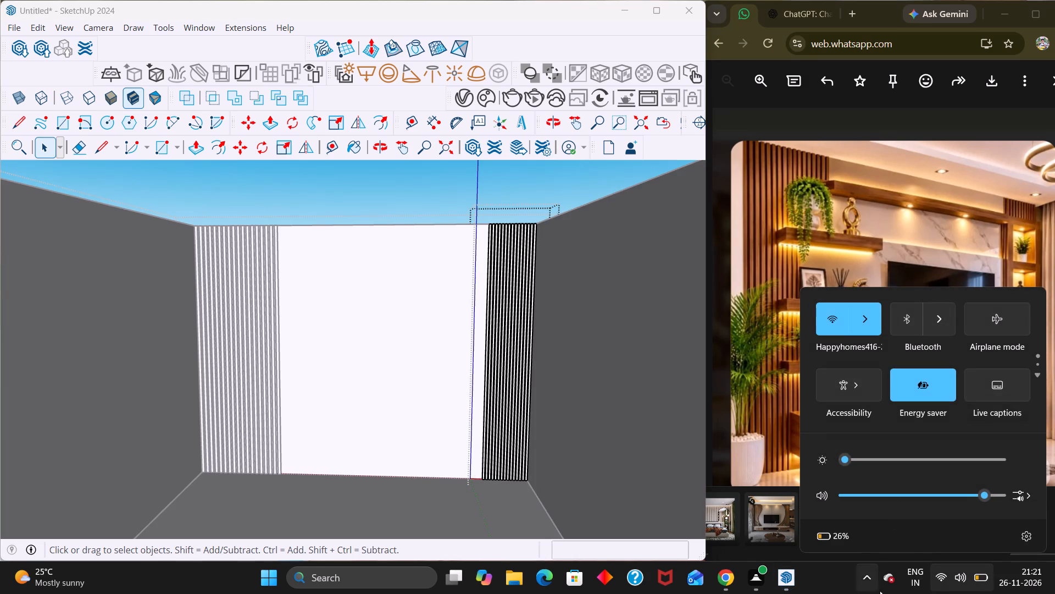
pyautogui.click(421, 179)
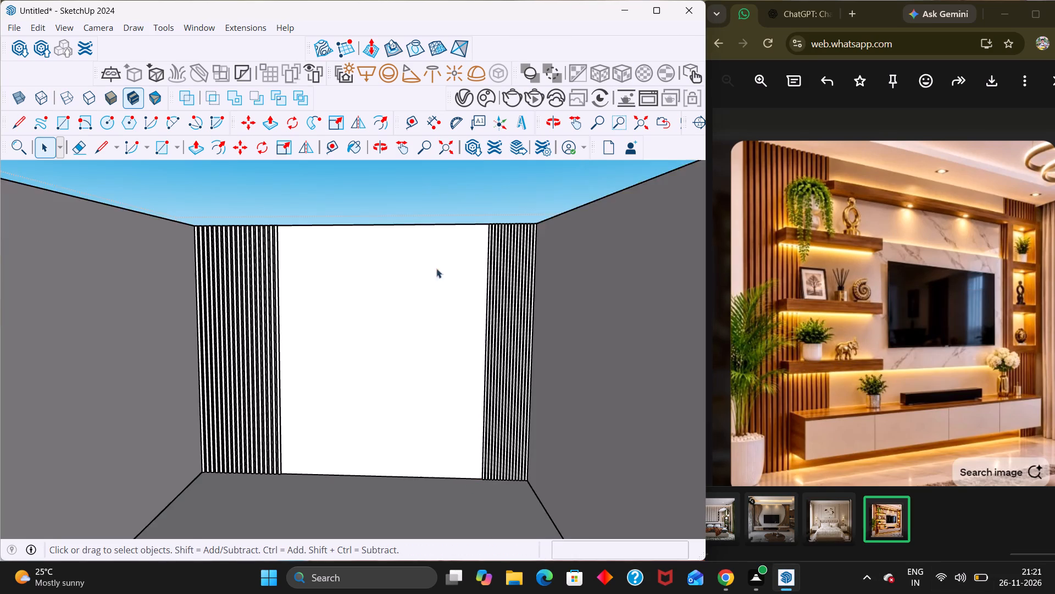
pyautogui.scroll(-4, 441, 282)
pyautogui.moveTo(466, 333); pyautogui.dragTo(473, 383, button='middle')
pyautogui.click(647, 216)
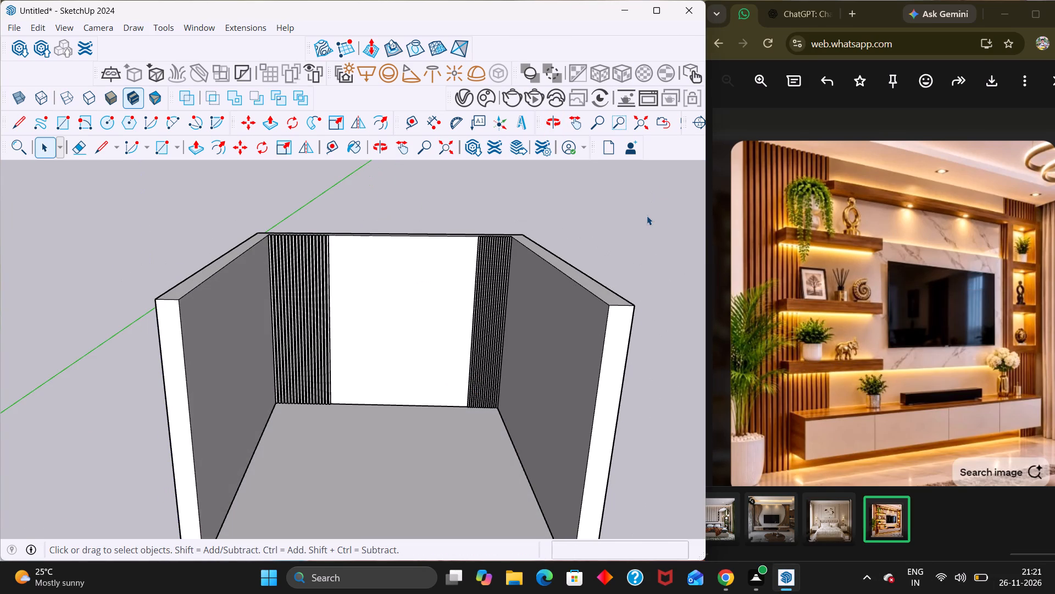
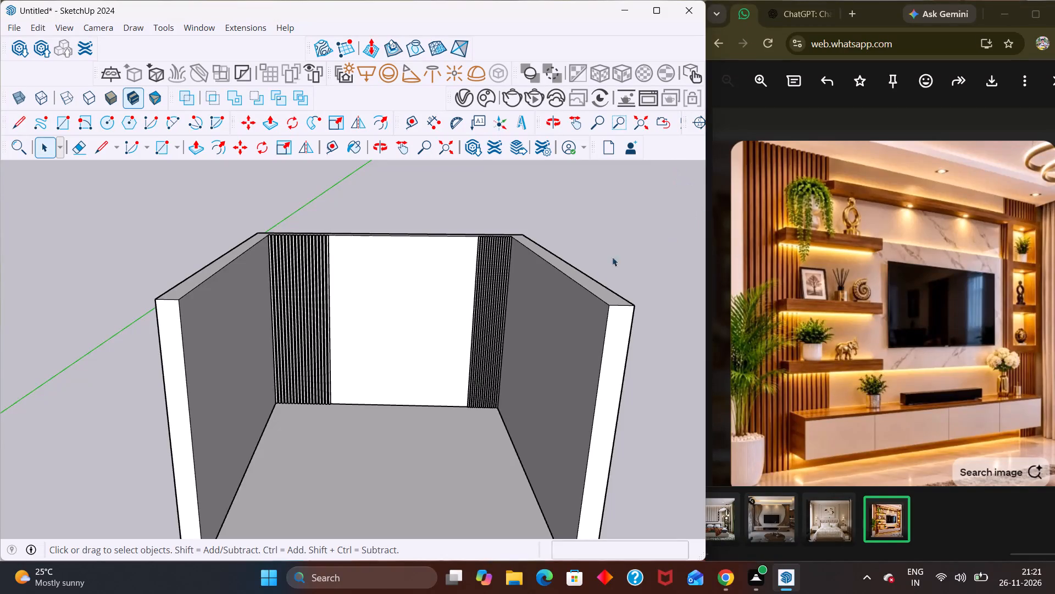
# Open the room's wall group and draw a thin horizontal rectangle about 8' 2" long near the back wall's top, between the two slat rows.
pyautogui.scroll(-1, 597, 269)
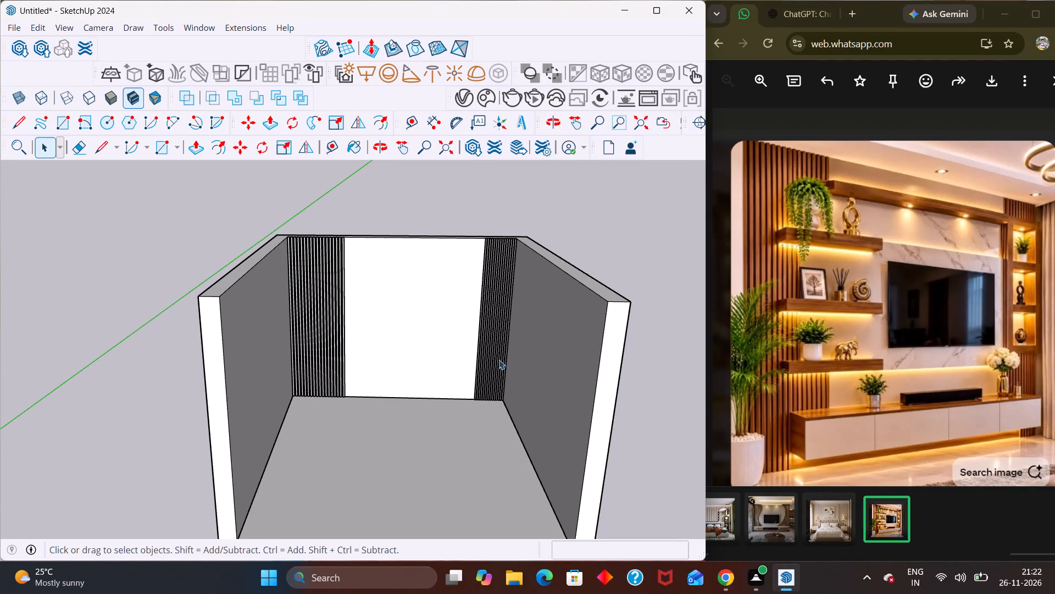
pyautogui.doubleClick(315, 320)
pyautogui.moveTo(426, 307); pyautogui.dragTo(388, 347, button='middle')
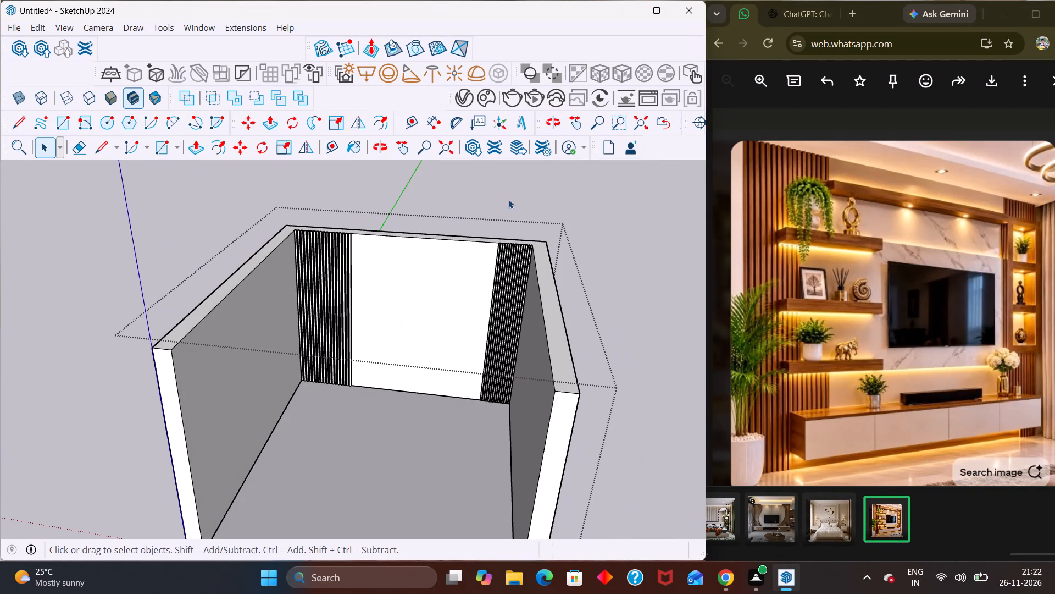
pyautogui.moveTo(499, 280); pyautogui.dragTo(516, 251, button='middle')
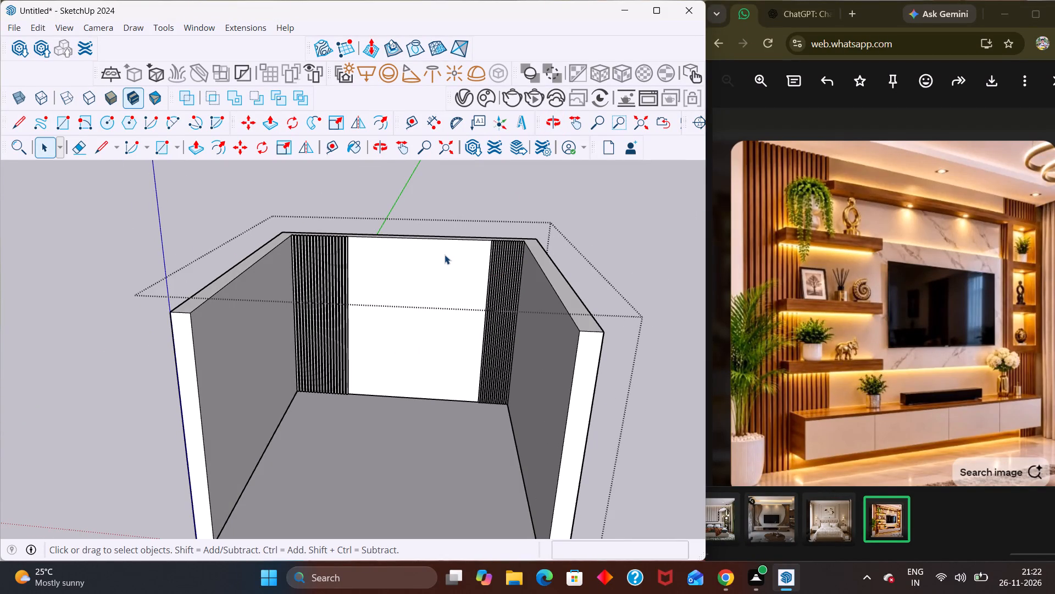
pyautogui.press('r')
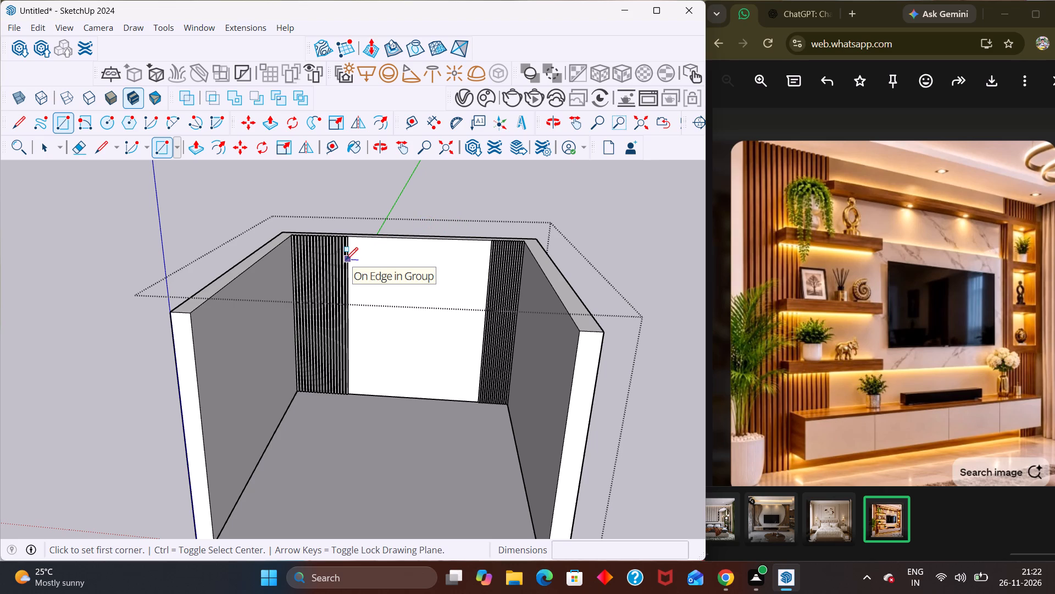
pyautogui.scroll(8, 349, 250)
pyautogui.moveTo(349, 256); pyautogui.dragTo(346, 323, button='middle')
pyautogui.scroll(1, 347, 322)
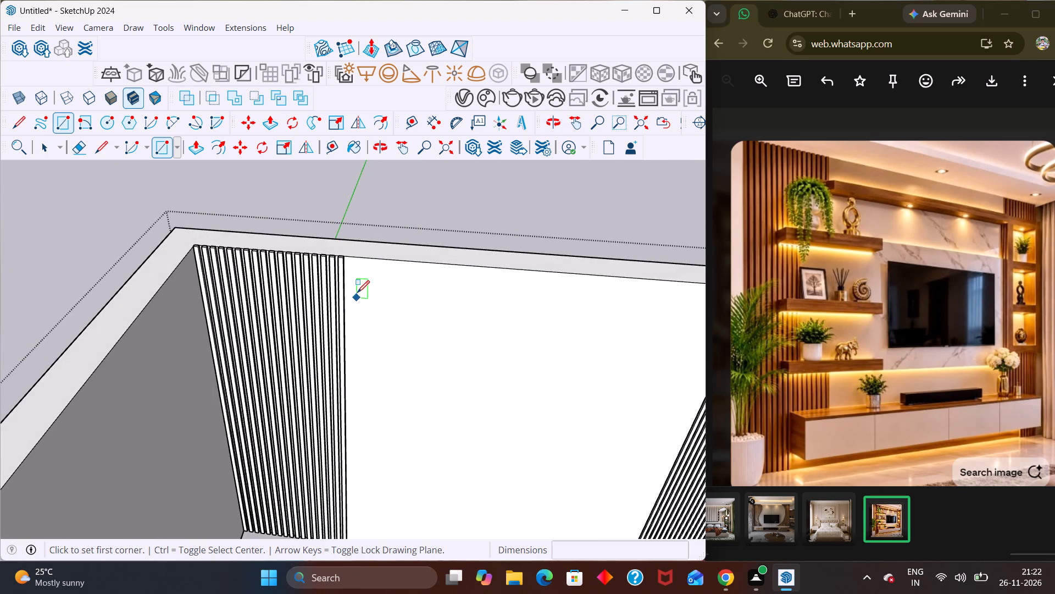
pyautogui.click(347, 299)
pyautogui.scroll(-5, 347, 301)
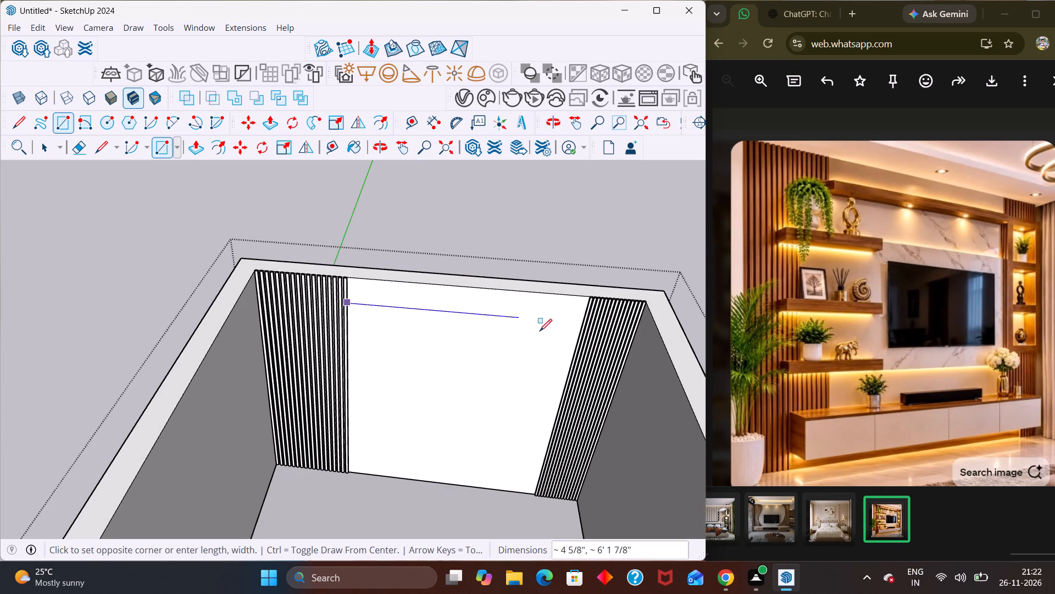
pyautogui.scroll(14, 582, 329)
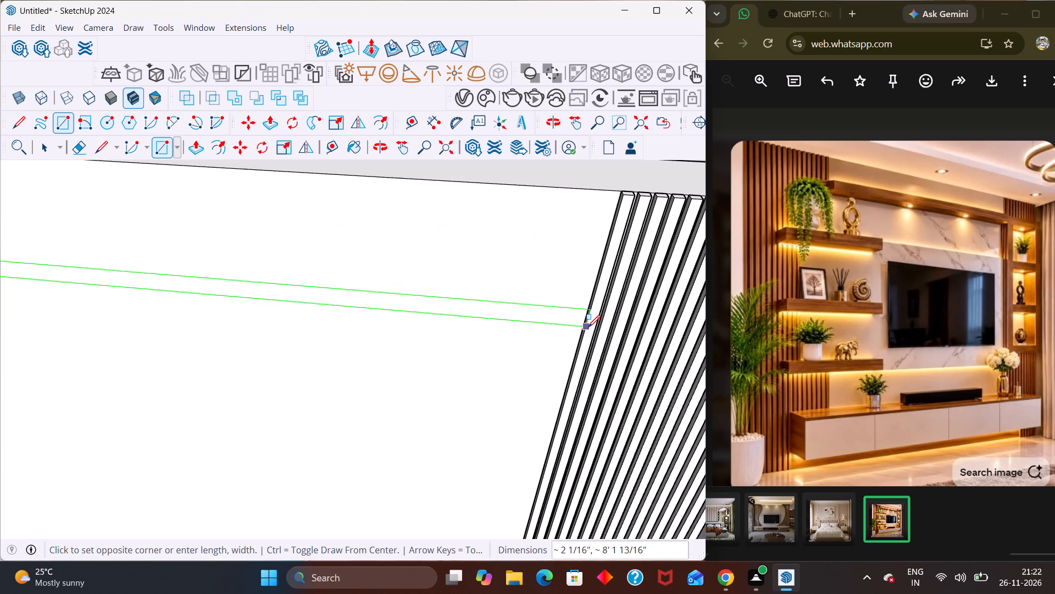
pyautogui.moveTo(584, 321); pyautogui.dragTo(598, 257, button='middle')
pyautogui.scroll(-1, 591, 282)
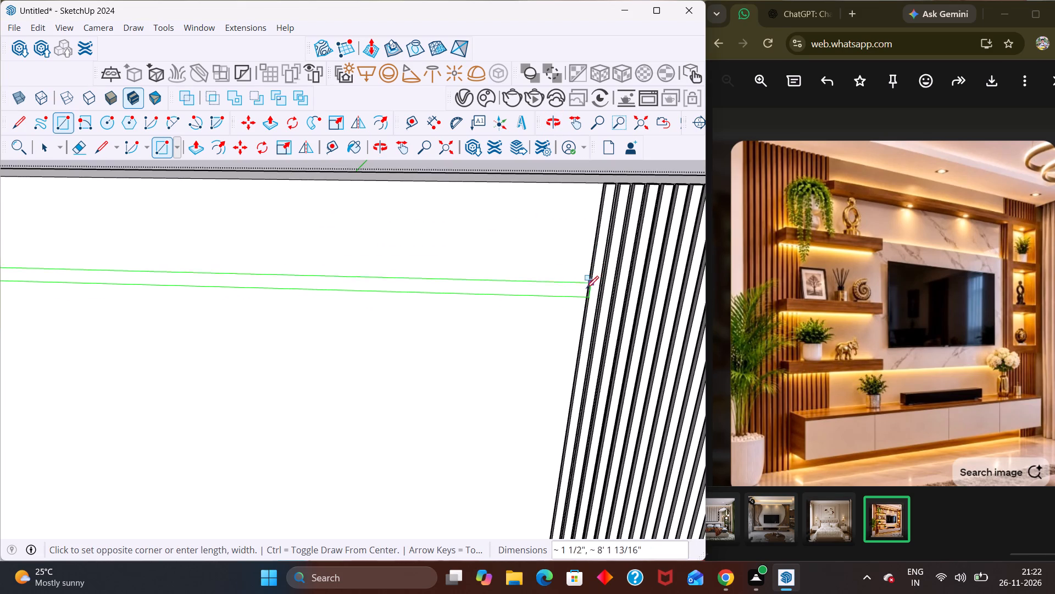
pyautogui.click(583, 313)
pyautogui.scroll(-5, 591, 291)
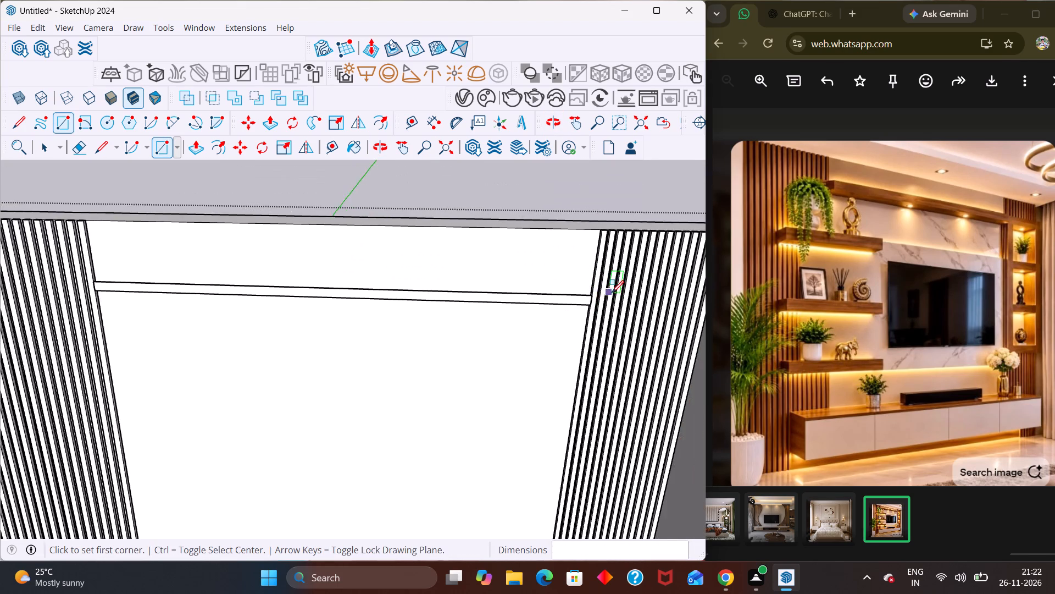
pyautogui.scroll(-4, 612, 293)
# Make the thin rectangle's face and edges into their own group.
pyautogui.press('space')
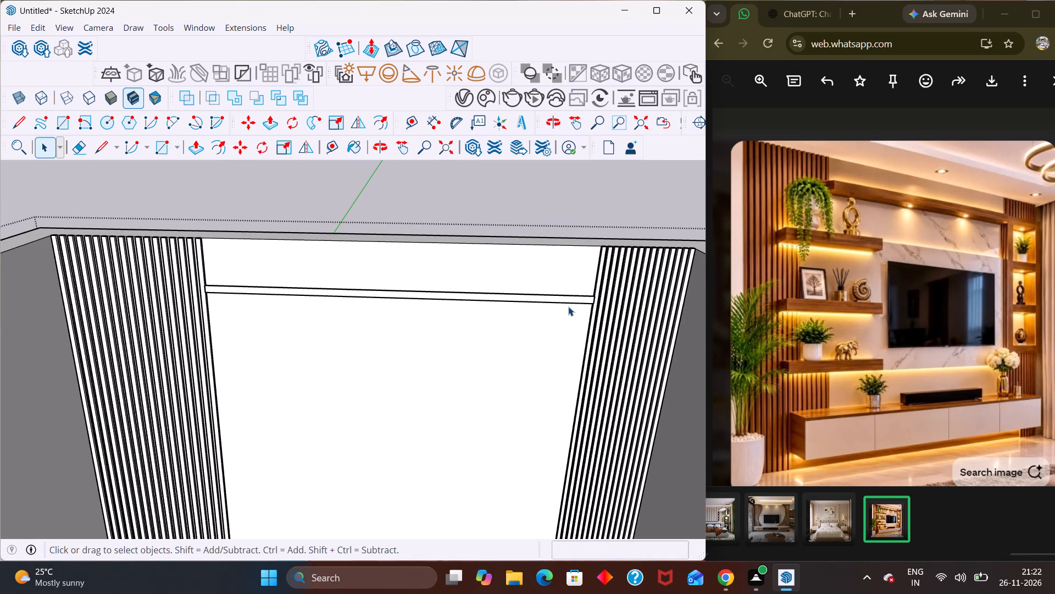
pyautogui.doubleClick(532, 298)
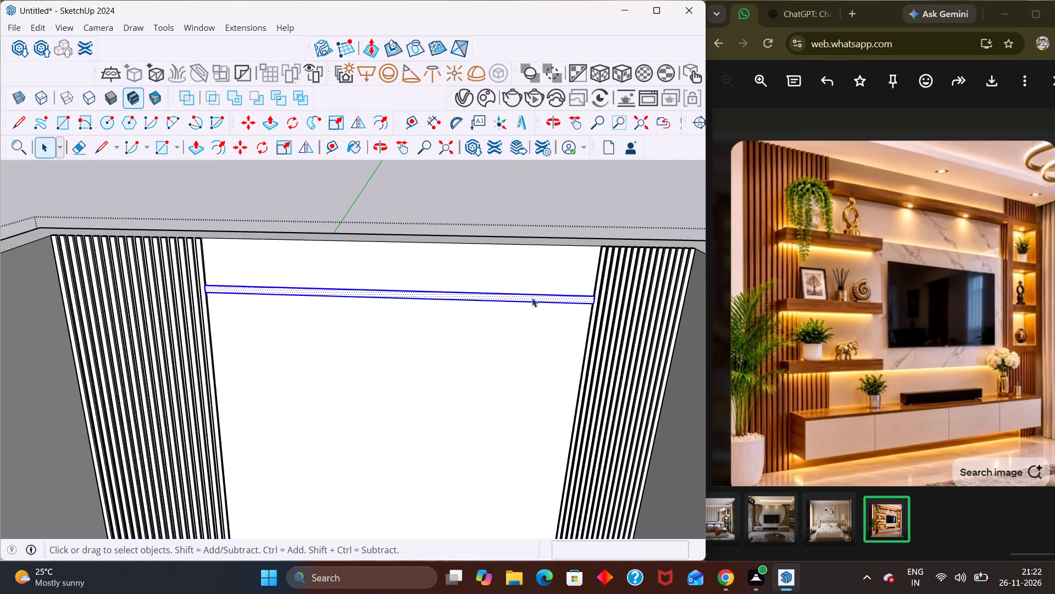
pyautogui.rightClick(532, 298)
pyautogui.click(578, 128)
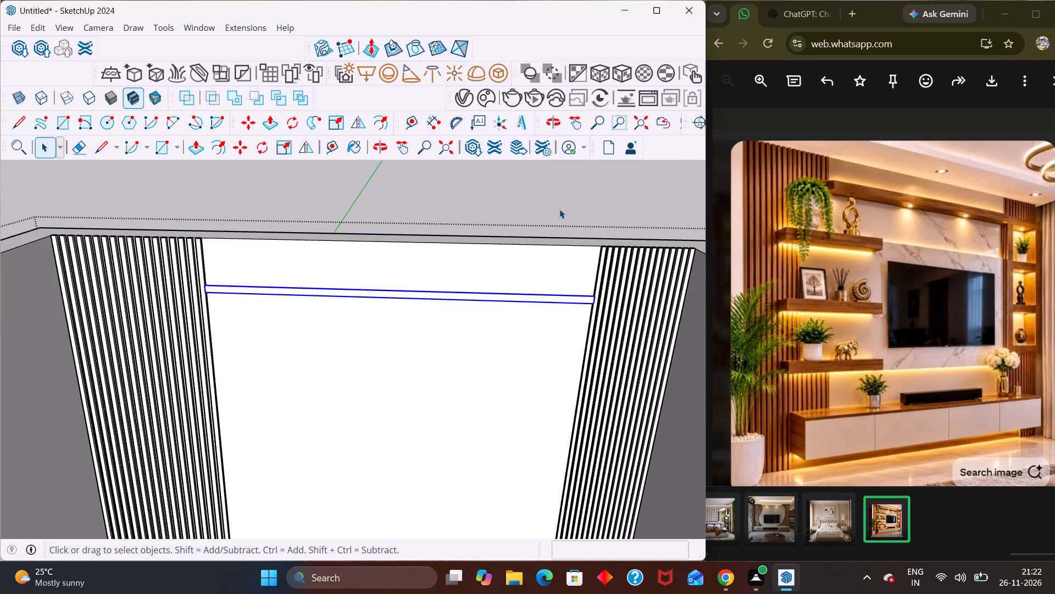
# Open the thin strip's group, pull its front face out from the wall by 1' 1 3/4" as a shelf, and close the group.
pyautogui.press('p')
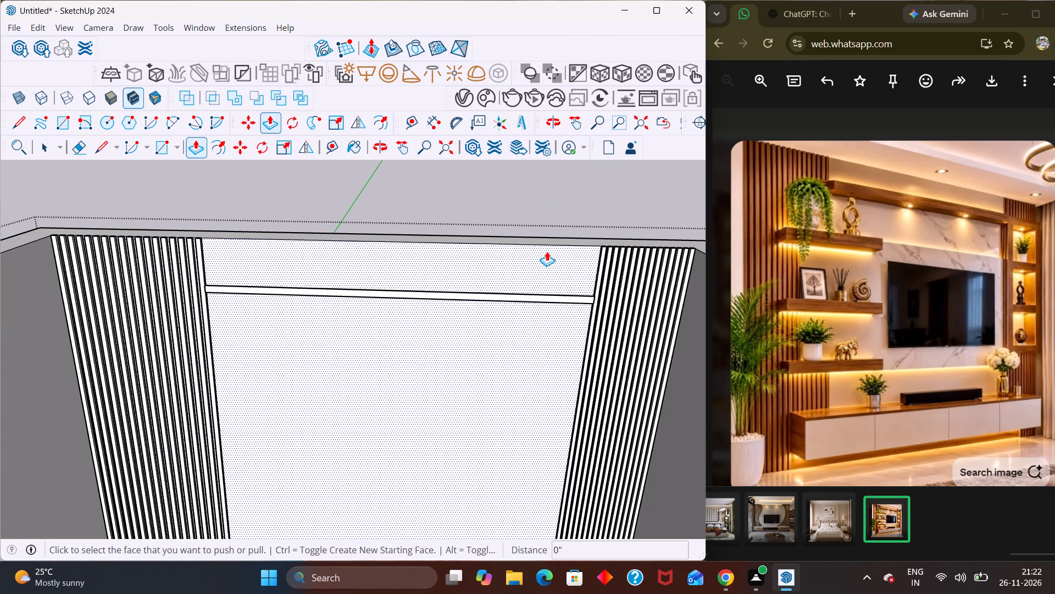
pyautogui.press('space')
pyautogui.doubleClick(544, 293)
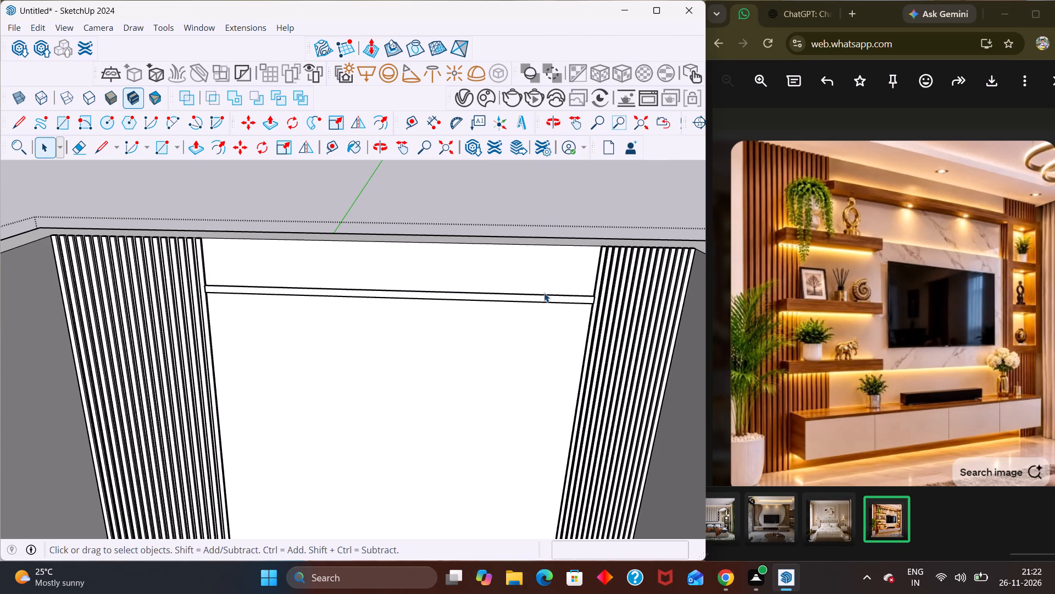
pyautogui.doubleClick(543, 299)
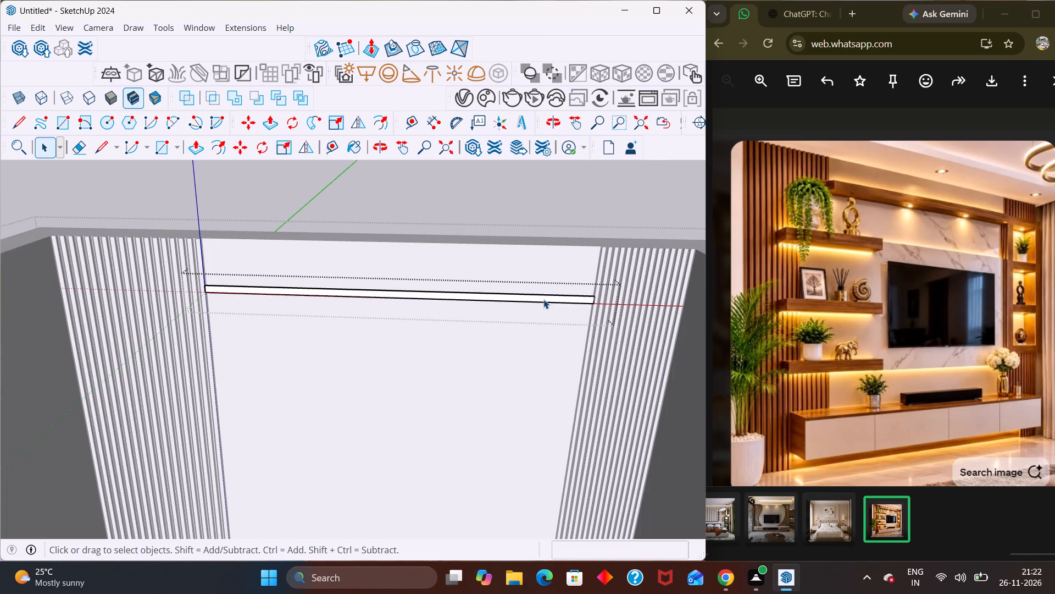
pyautogui.press('p')
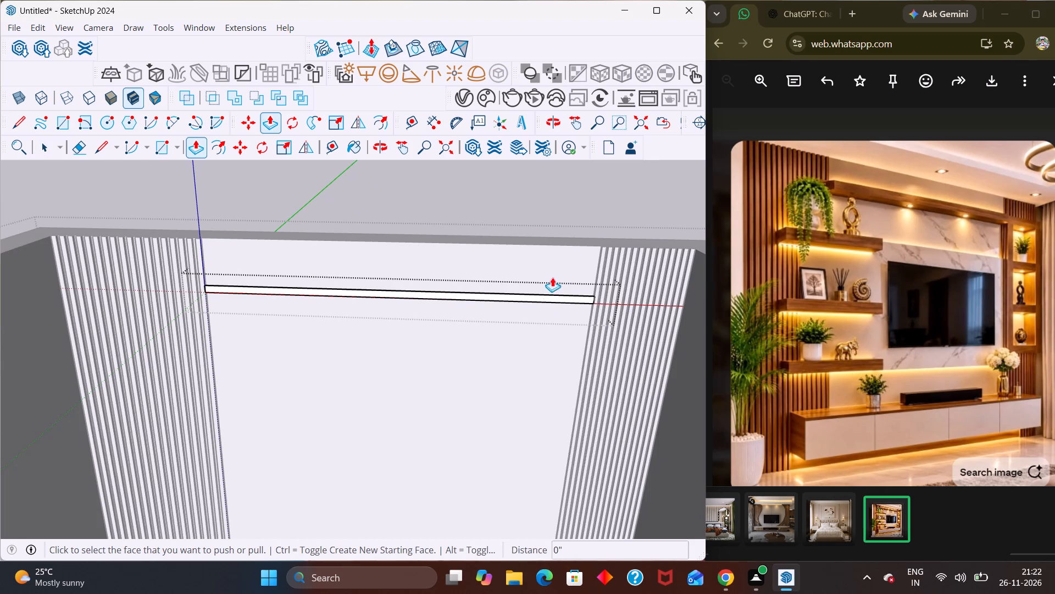
pyautogui.click(552, 293)
pyautogui.scroll(-3, 552, 299)
pyautogui.moveTo(553, 305); pyautogui.dragTo(551, 375, button='middle')
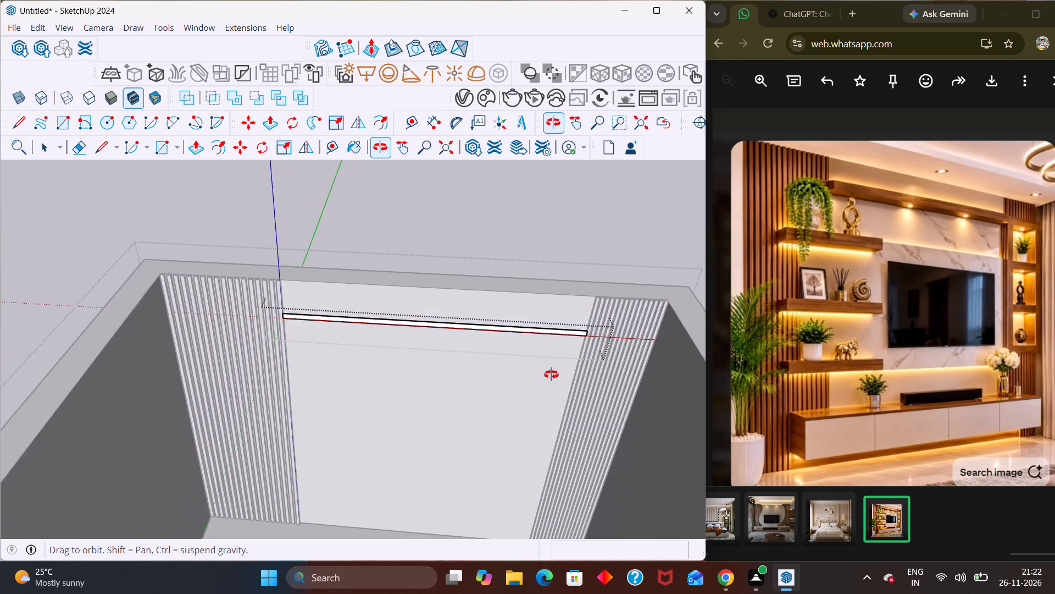
pyautogui.moveTo(551, 375); pyautogui.dragTo(551, 376, button='middle')
pyautogui.click(562, 342)
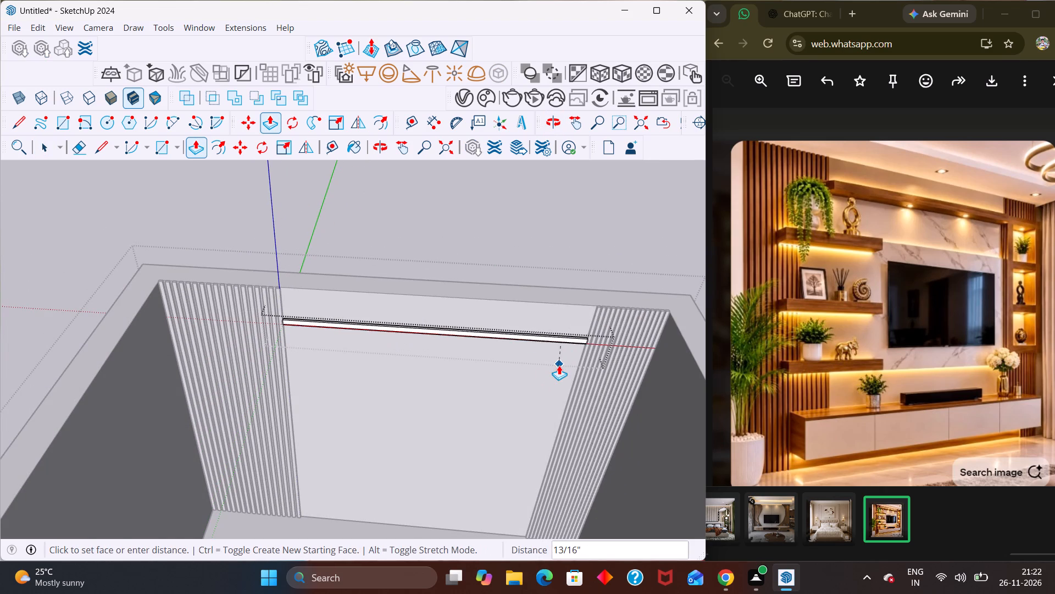
pyautogui.moveTo(562, 399); pyautogui.dragTo(426, 398, button='middle')
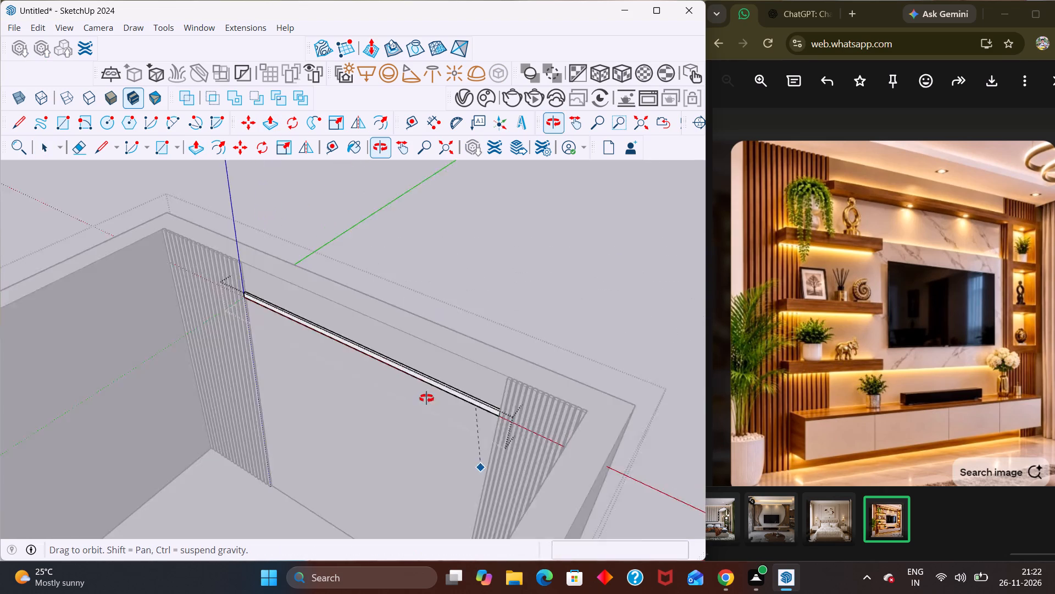
pyautogui.moveTo(426, 398); pyautogui.dragTo(377, 400, button='middle')
pyautogui.scroll(-9, 418, 361)
pyautogui.moveTo(392, 406); pyautogui.dragTo(398, 482, button='middle')
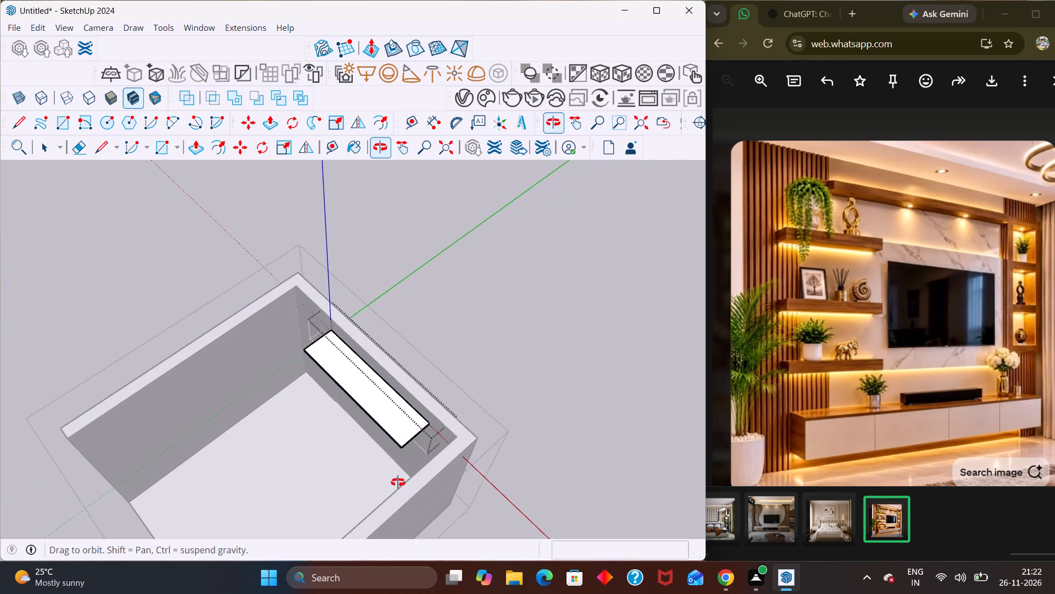
pyautogui.moveTo(398, 482); pyautogui.dragTo(398, 480, button='middle')
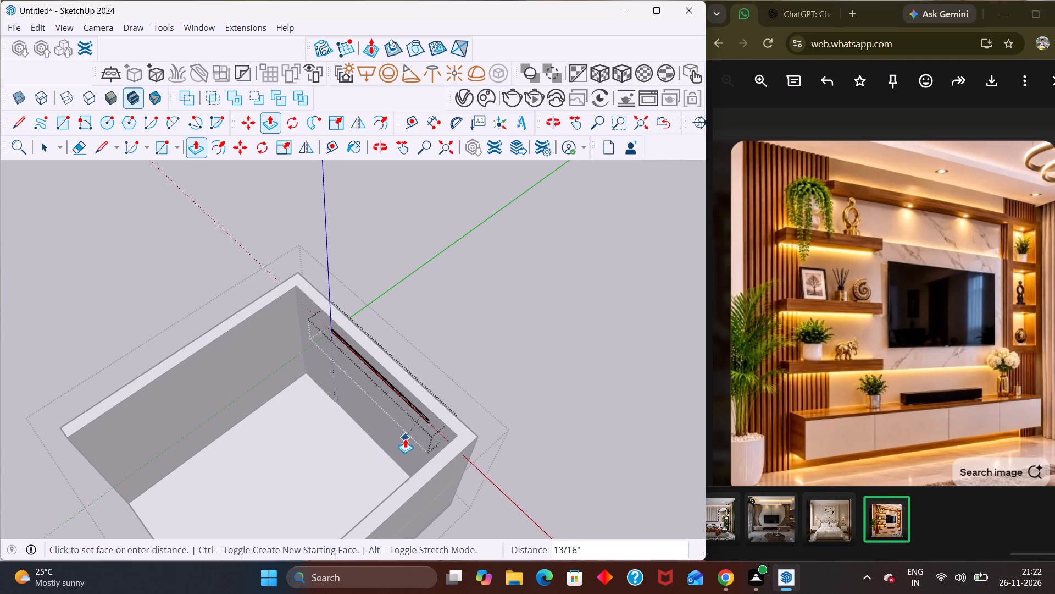
pyautogui.scroll(3, 404, 441)
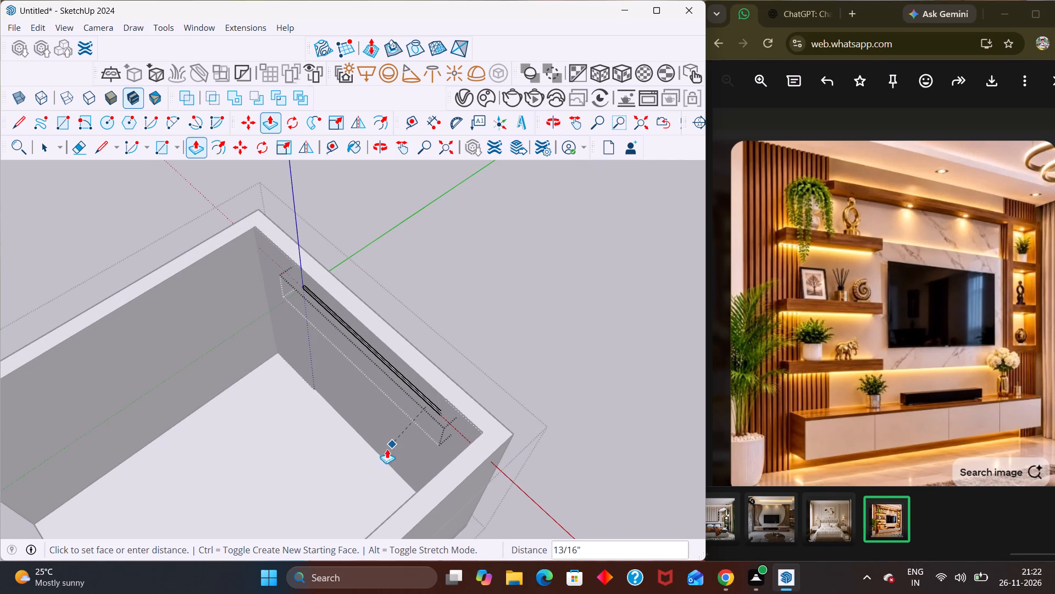
pyautogui.moveTo(410, 451); pyautogui.dragTo(570, 317, button='middle')
pyautogui.scroll(1, 523, 334)
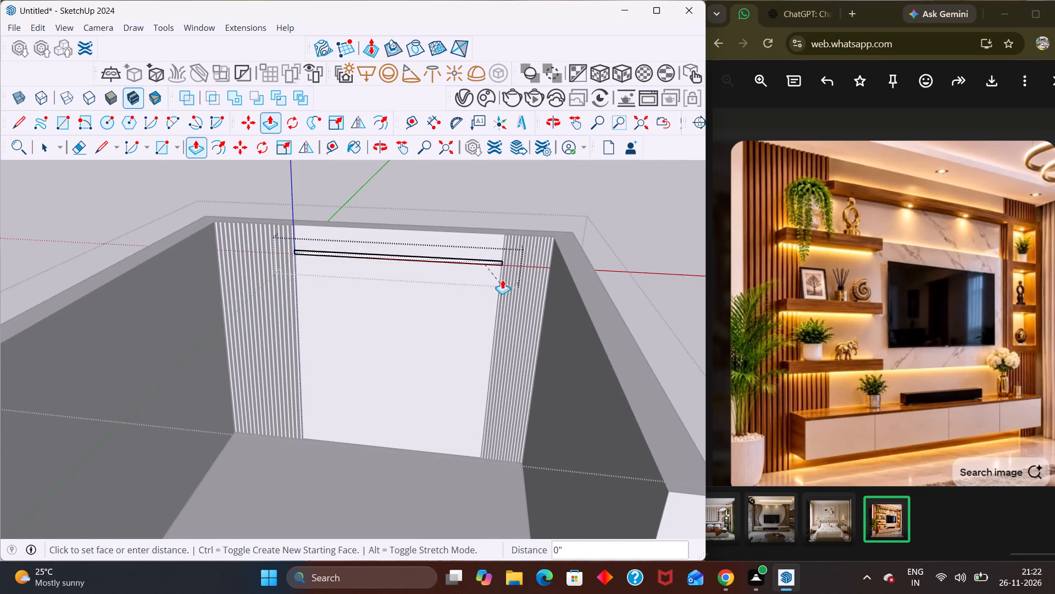
pyautogui.scroll(2, 502, 277)
pyautogui.moveTo(504, 283); pyautogui.dragTo(396, 409, button='middle')
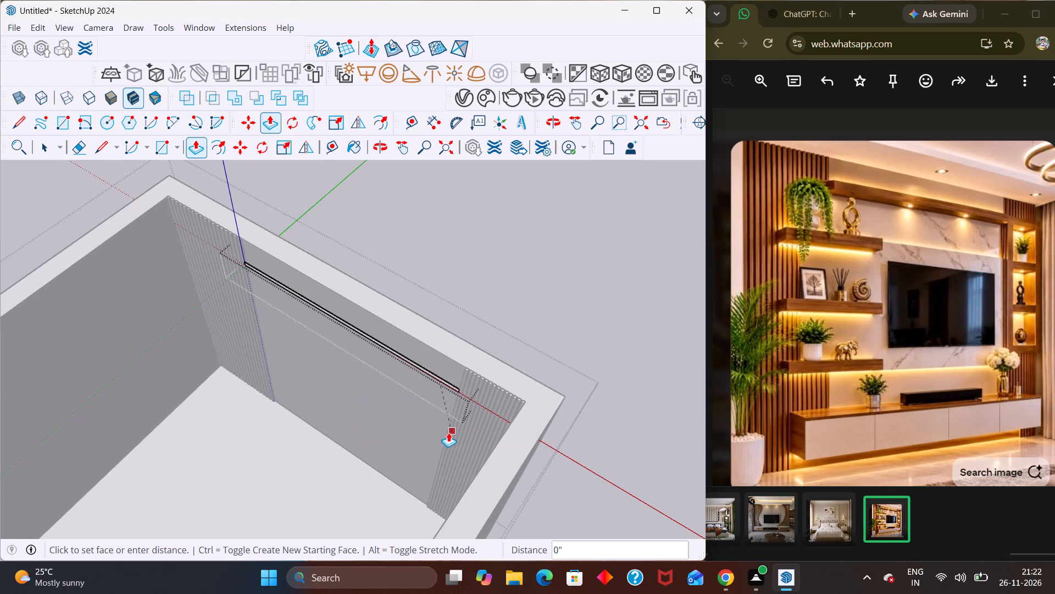
pyautogui.scroll(3, 639, 342)
pyautogui.moveTo(382, 502); pyautogui.dragTo(345, 479, button='middle')
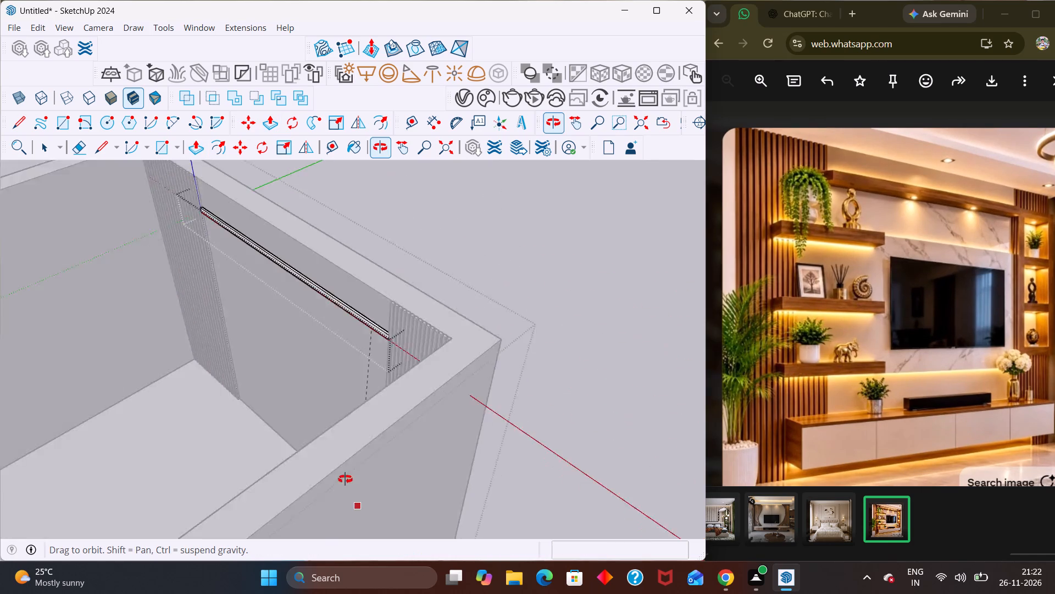
pyautogui.moveTo(345, 479); pyautogui.dragTo(535, 425, button='middle')
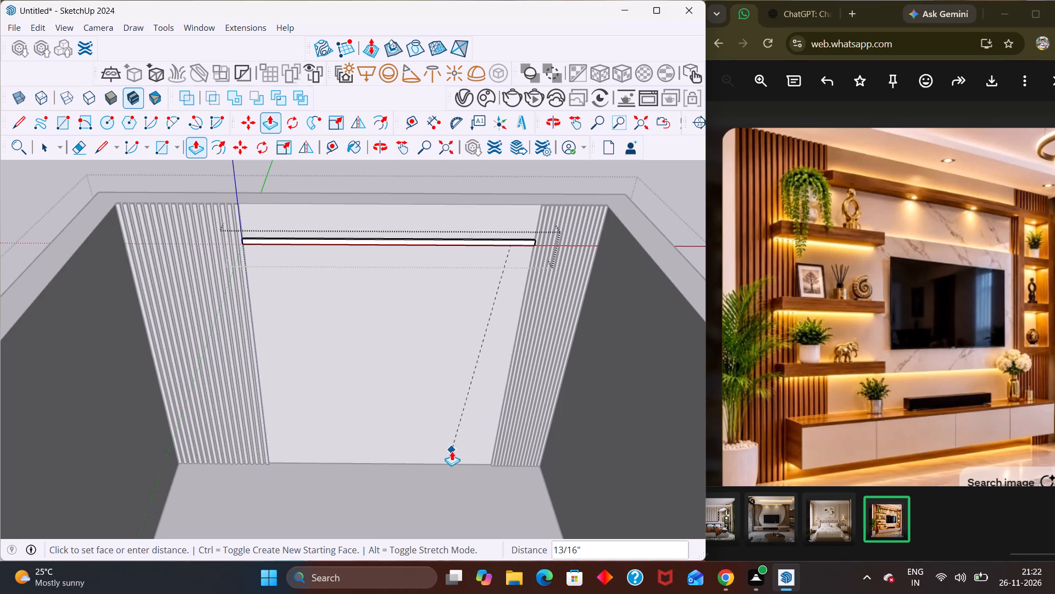
pyautogui.scroll(-3, 464, 439)
pyautogui.scroll(1, 470, 455)
pyautogui.scroll(-3, 470, 457)
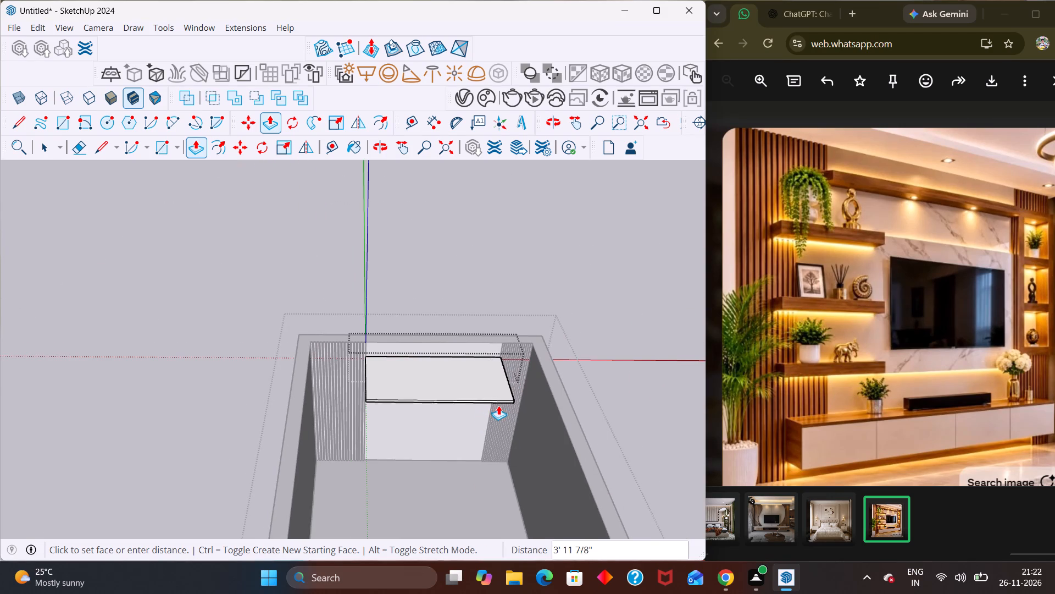
pyautogui.scroll(3, 492, 362)
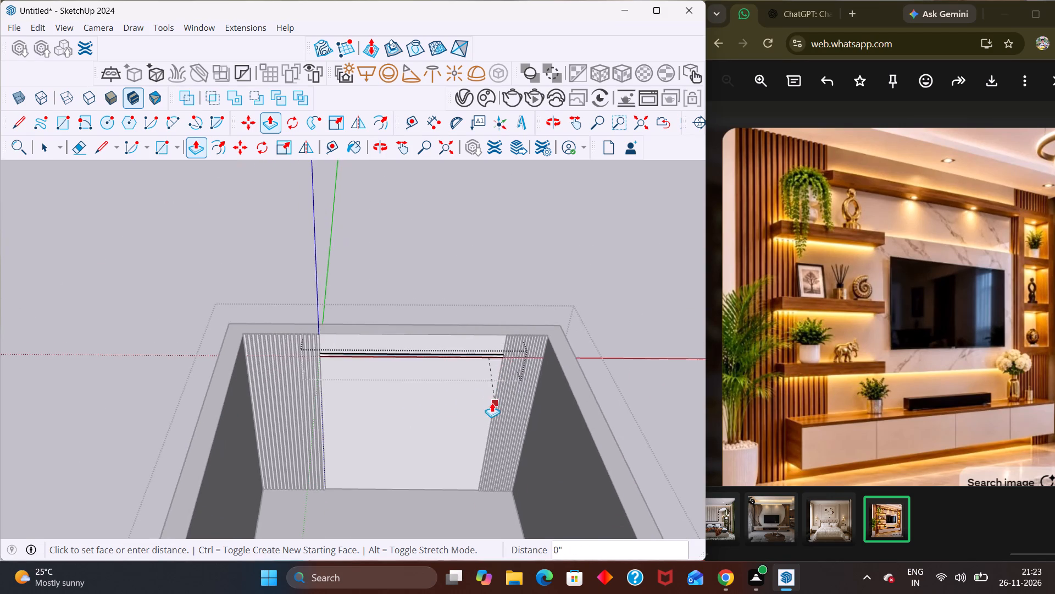
pyautogui.scroll(2, 492, 403)
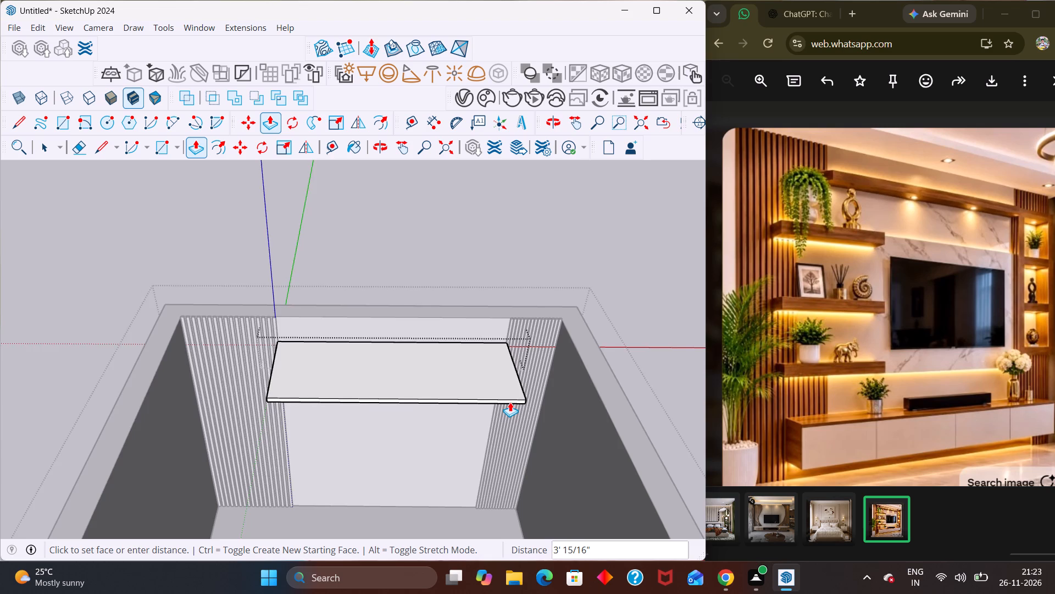
pyautogui.scroll(1, 510, 402)
pyautogui.scroll(3, 537, 307)
pyautogui.moveTo(526, 344); pyautogui.dragTo(488, 398, button='middle')
pyautogui.moveTo(536, 381); pyautogui.dragTo(514, 387, button='middle')
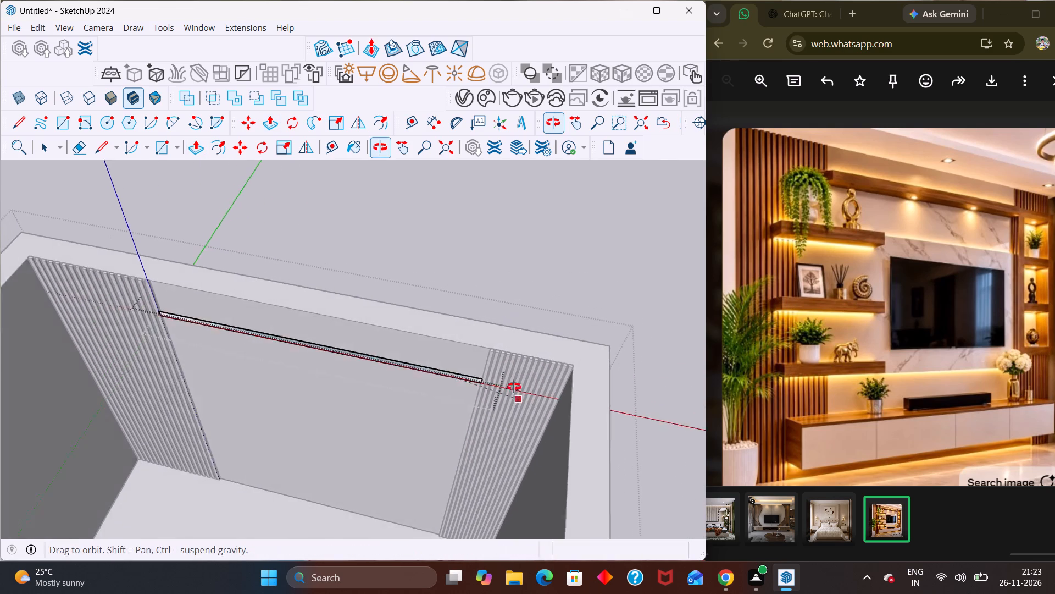
pyautogui.moveTo(514, 387); pyautogui.dragTo(485, 388, button='middle')
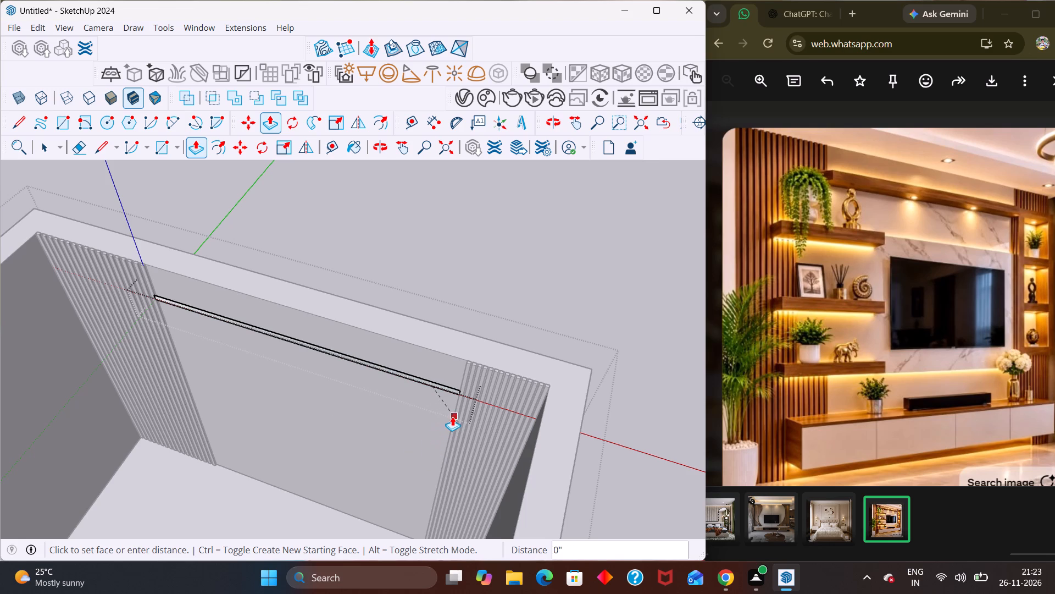
pyautogui.middleClick(476, 307)
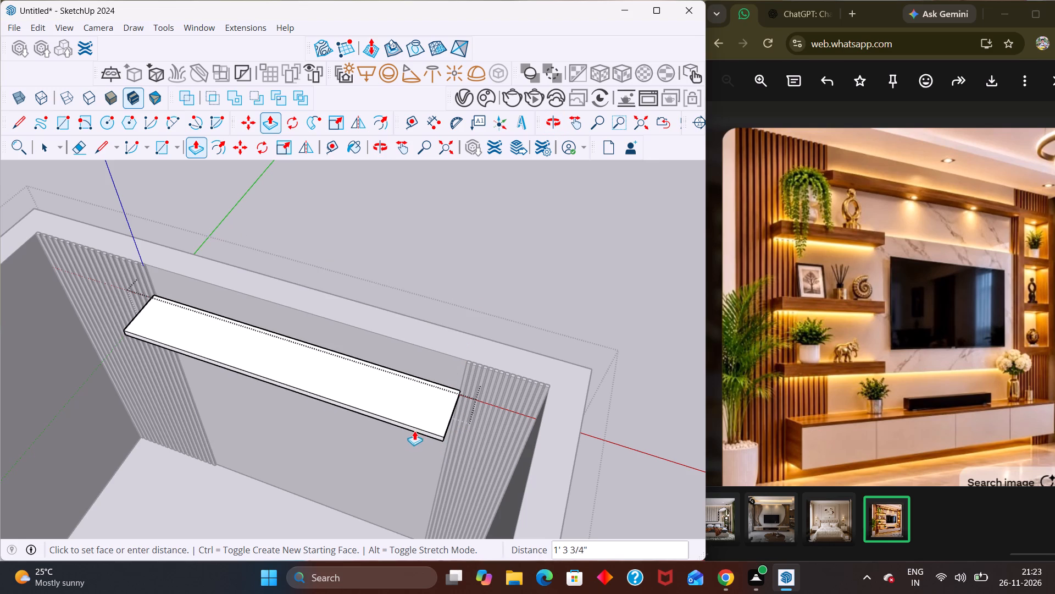
pyautogui.click(416, 425)
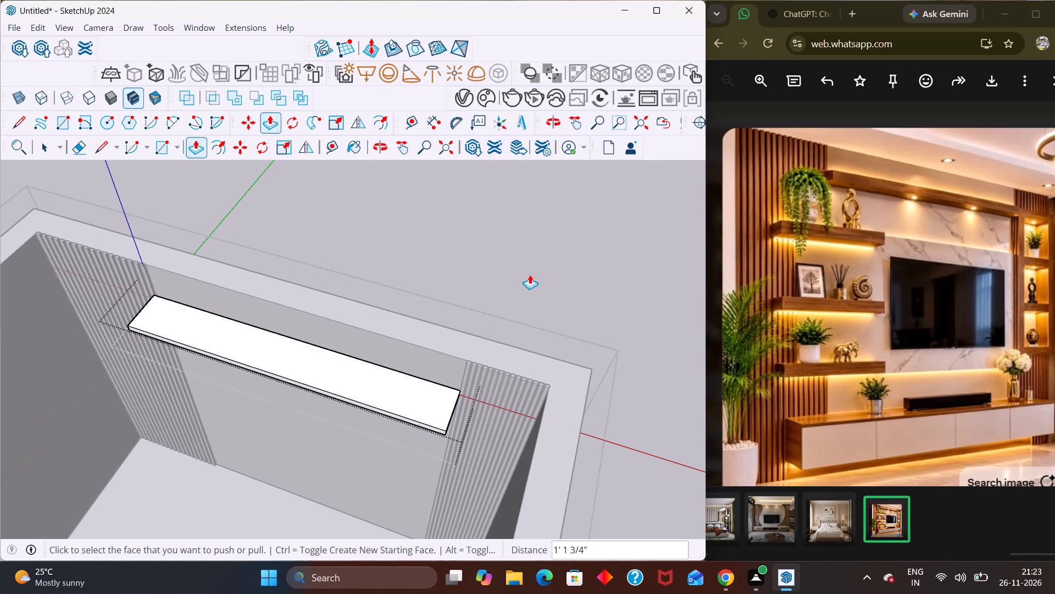
pyautogui.press('space')
pyautogui.click(538, 258)
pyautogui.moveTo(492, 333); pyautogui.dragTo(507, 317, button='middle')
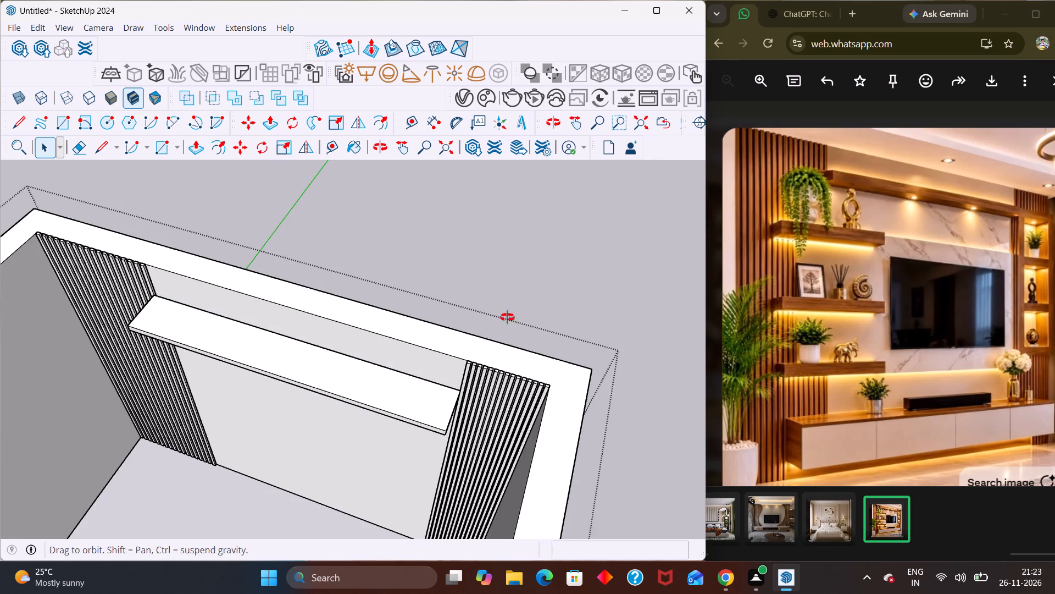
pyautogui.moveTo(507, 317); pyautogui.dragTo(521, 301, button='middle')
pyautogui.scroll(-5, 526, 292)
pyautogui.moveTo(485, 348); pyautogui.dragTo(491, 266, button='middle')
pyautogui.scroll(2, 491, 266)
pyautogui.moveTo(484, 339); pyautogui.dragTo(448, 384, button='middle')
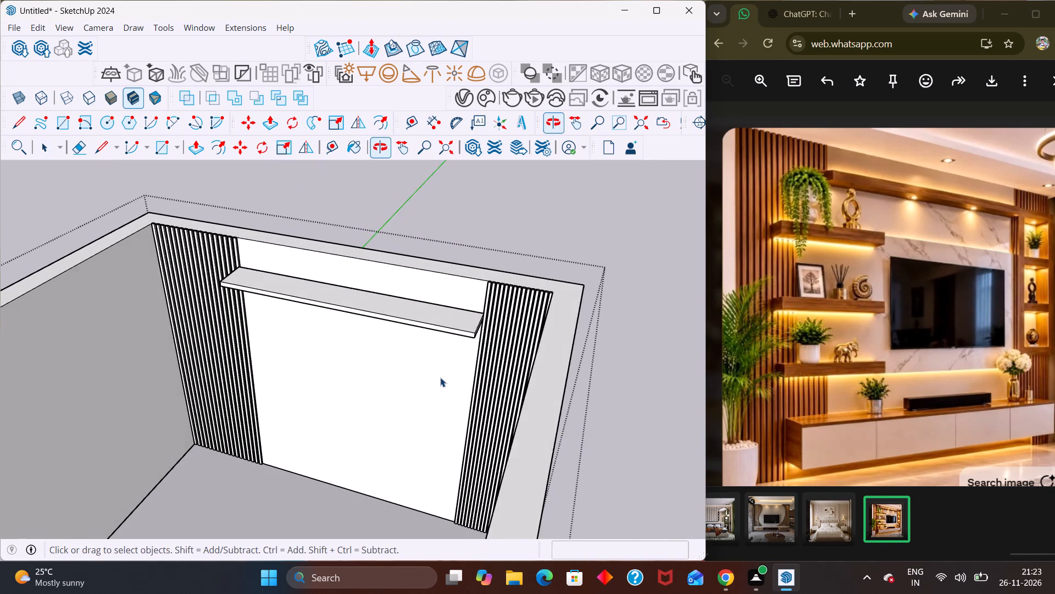
# Open the top shelf's group and pull its upper face up by 3/4" to thicken the shelf.
pyautogui.moveTo(450, 376); pyautogui.dragTo(538, 331, button='middle')
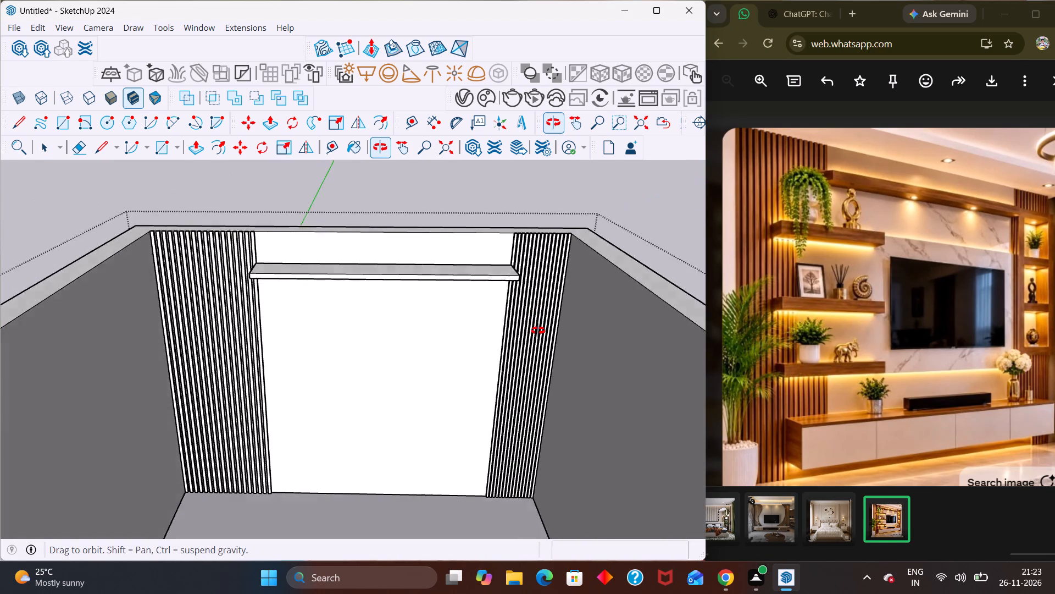
pyautogui.moveTo(538, 331); pyautogui.dragTo(540, 299, button='middle')
pyautogui.scroll(-3, 356, 354)
pyautogui.scroll(8, 407, 249)
pyautogui.moveTo(535, 299); pyautogui.dragTo(358, 350, button='middle')
pyautogui.scroll(1, 357, 351)
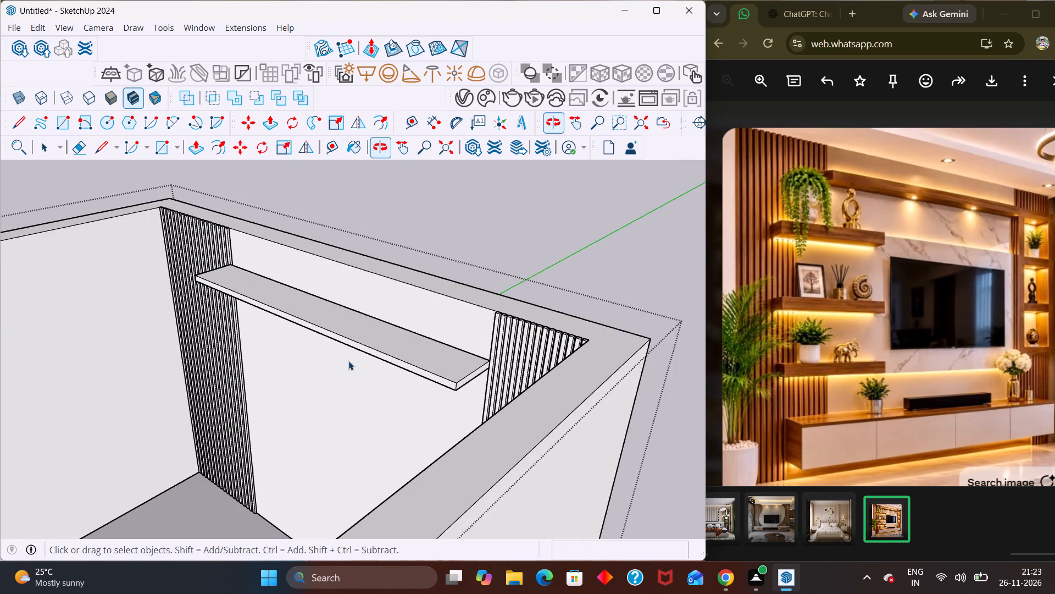
pyautogui.doubleClick(362, 345)
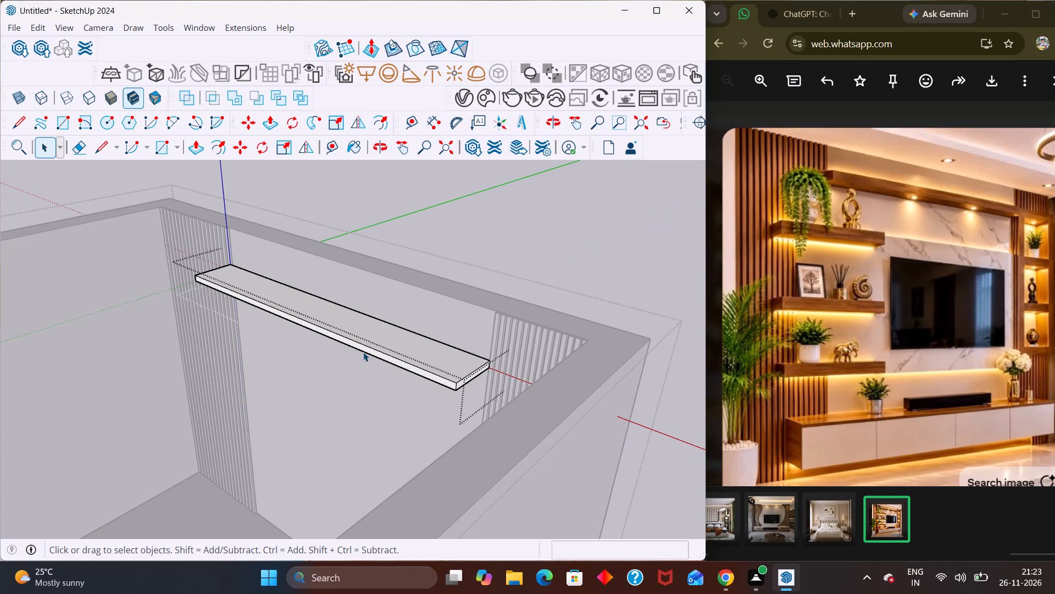
pyautogui.press('p')
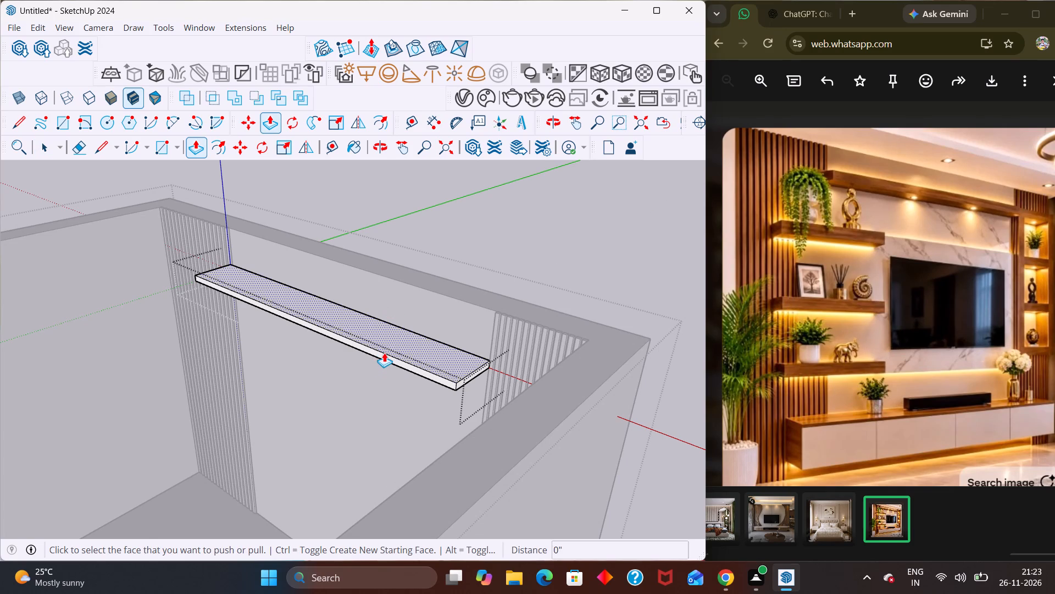
pyautogui.click(384, 353)
pyautogui.click(388, 350)
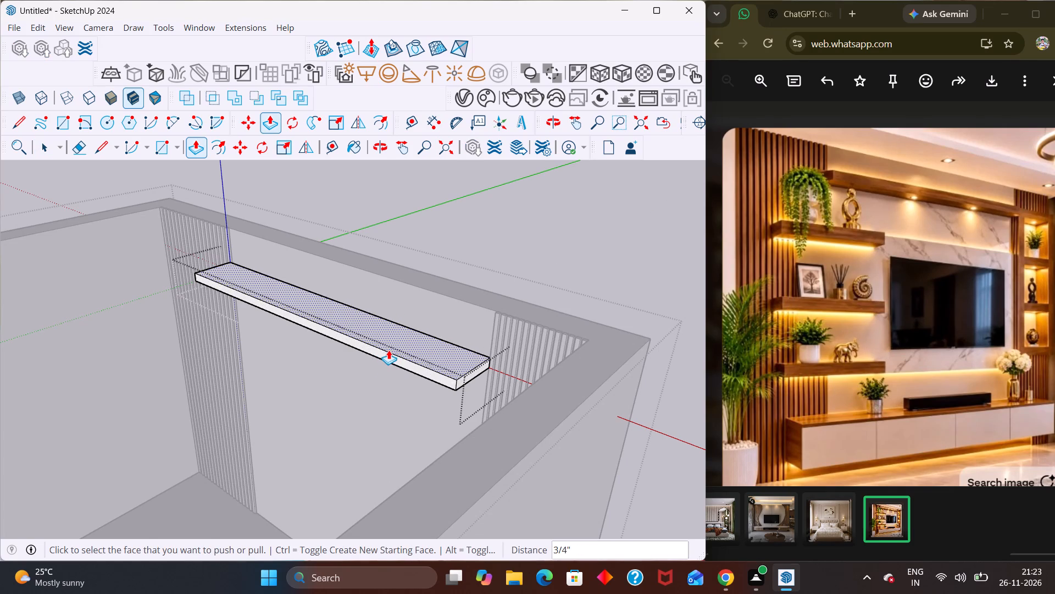
# Push the shelf's front face back toward the wall by about 2 13/16" and close the shelf and room wall groups.
pyautogui.click(399, 366)
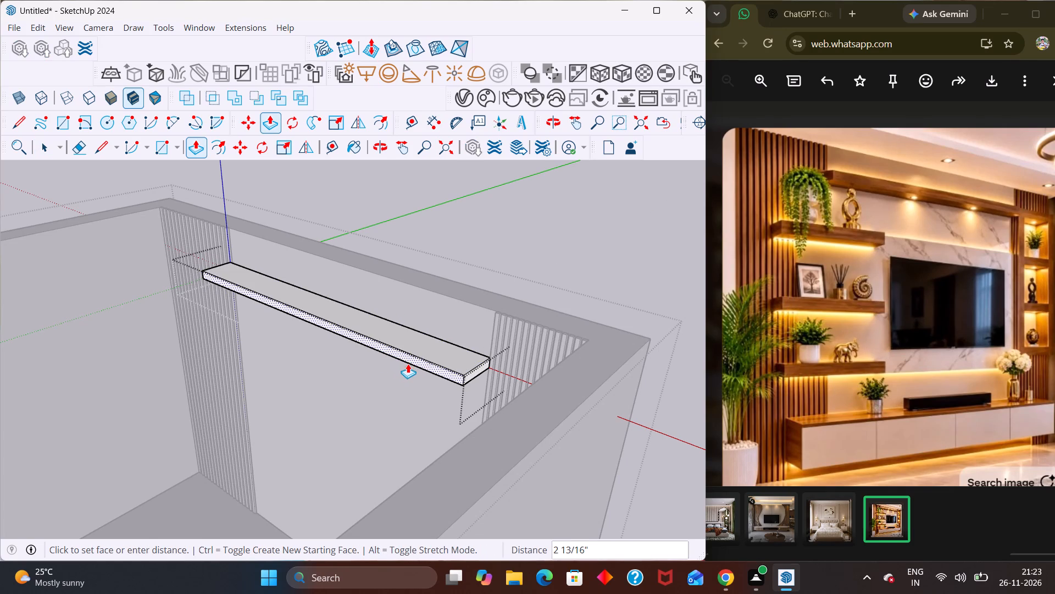
pyautogui.click(408, 364)
pyautogui.press('space')
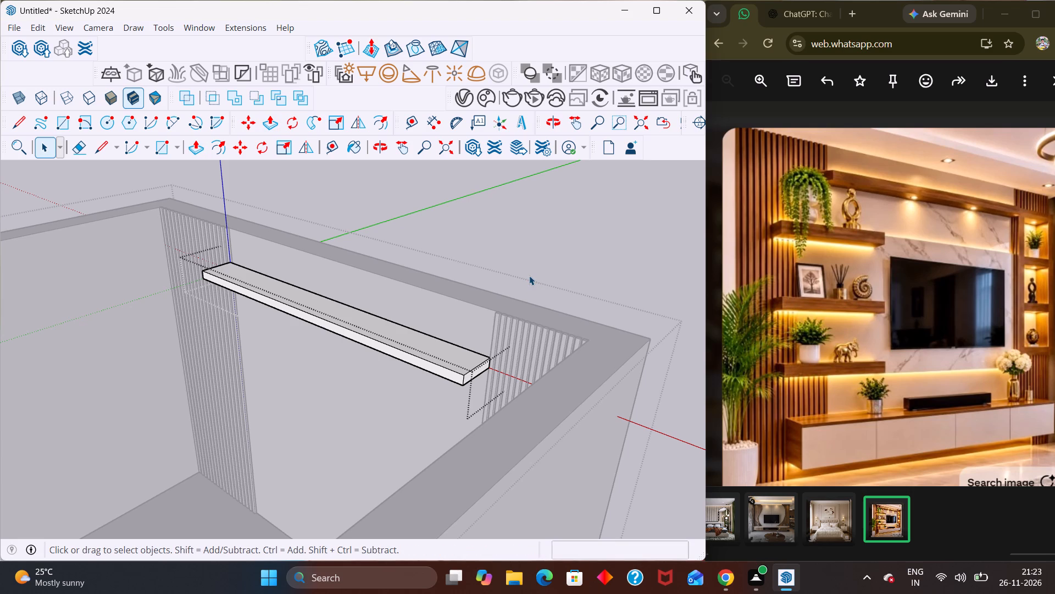
pyautogui.click(522, 216)
pyautogui.scroll(-5, 527, 221)
pyautogui.moveTo(497, 314); pyautogui.dragTo(635, 283, button='middle')
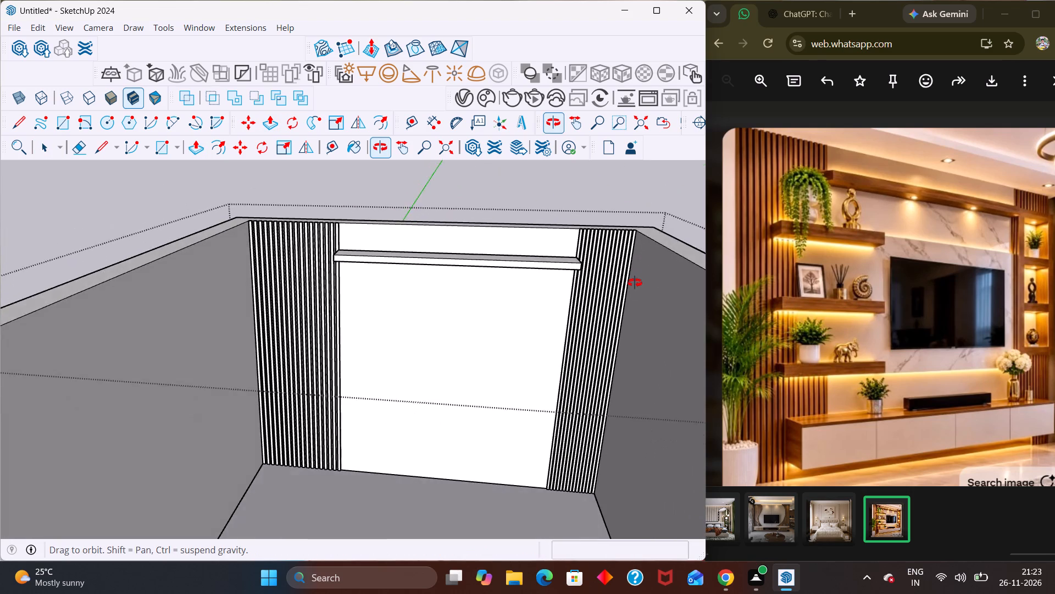
pyautogui.moveTo(635, 283); pyautogui.dragTo(582, 293, button='middle')
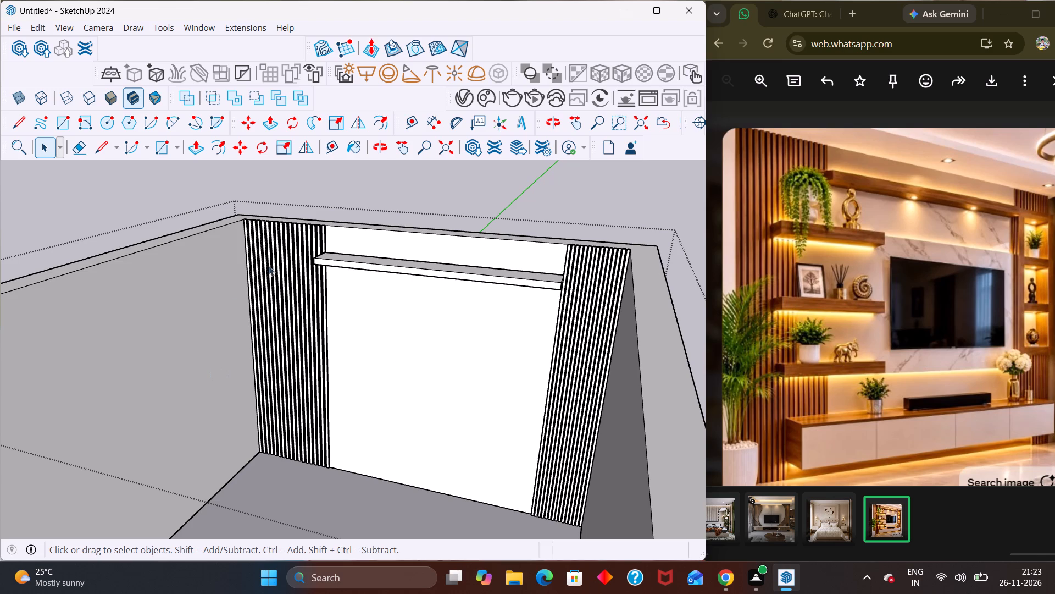
pyautogui.scroll(-4, 400, 279)
pyautogui.moveTo(402, 287); pyautogui.dragTo(435, 238, button='middle')
pyautogui.middleClick(435, 240)
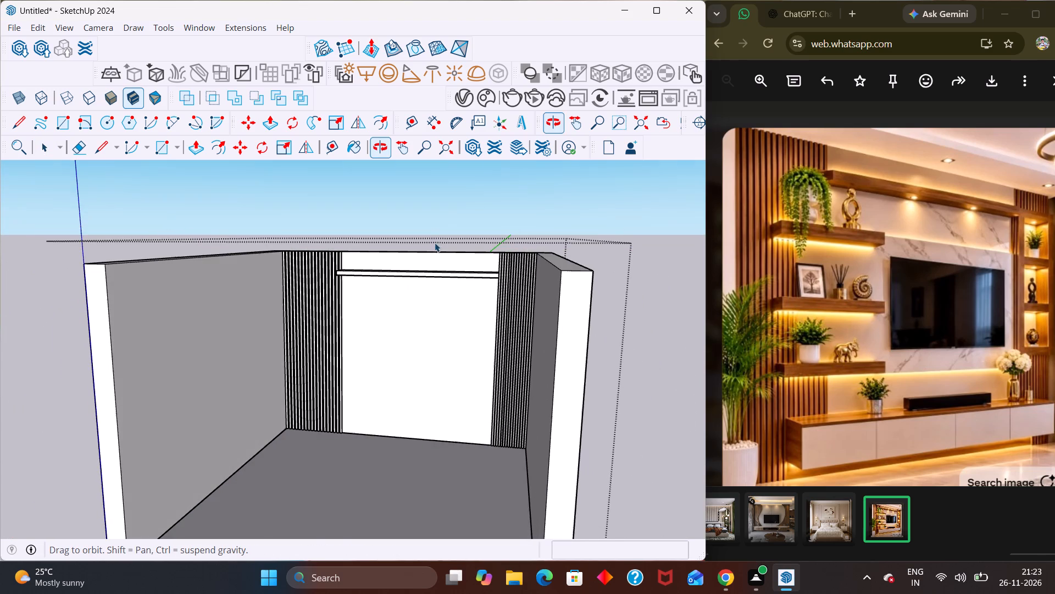
pyautogui.scroll(-1, 432, 232)
pyautogui.moveTo(434, 244); pyautogui.dragTo(476, 334, button='middle')
pyautogui.click(608, 230)
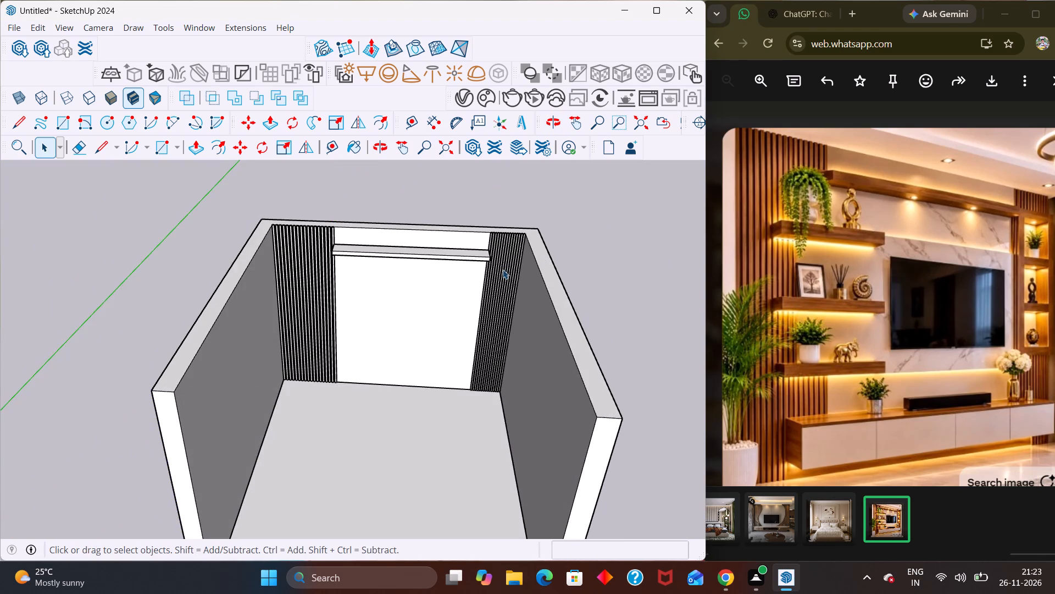
# Examine the slat rows and top shelf on the back wall from the front, above and the side.
pyautogui.moveTo(503, 269); pyautogui.dragTo(495, 250, button='middle')
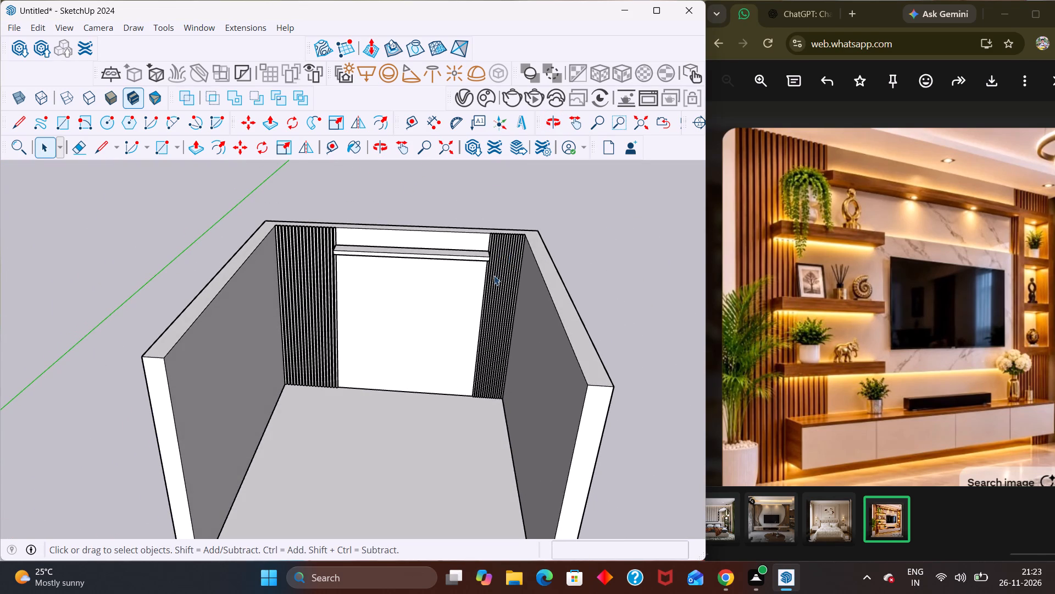
pyautogui.scroll(-3, 523, 283)
pyautogui.moveTo(516, 305); pyautogui.dragTo(512, 252, button='middle')
pyautogui.scroll(3, 514, 255)
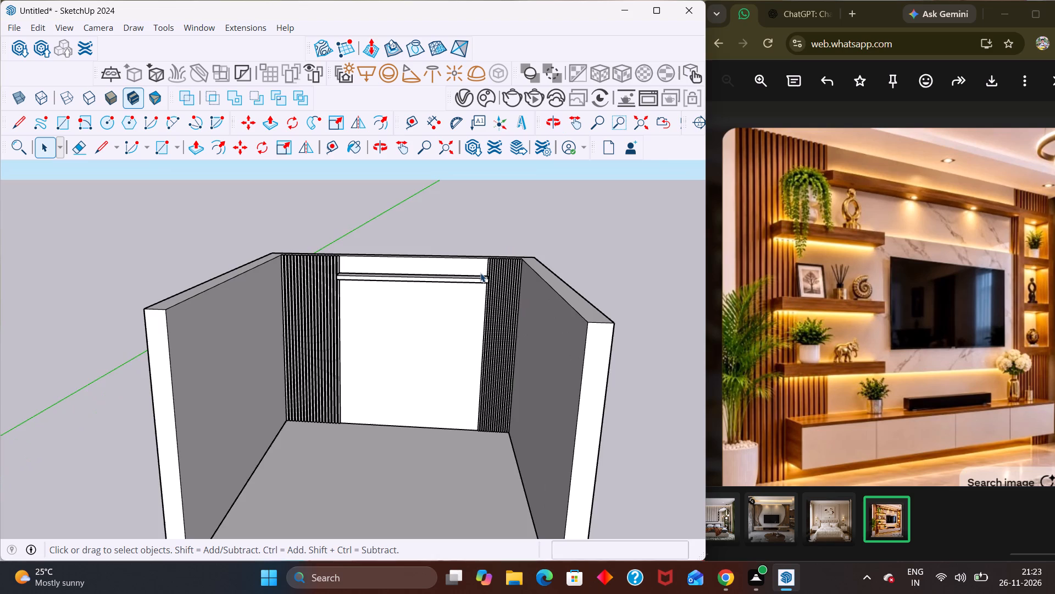
pyautogui.scroll(3, 424, 296)
pyautogui.moveTo(428, 307); pyautogui.dragTo(388, 354, button='middle')
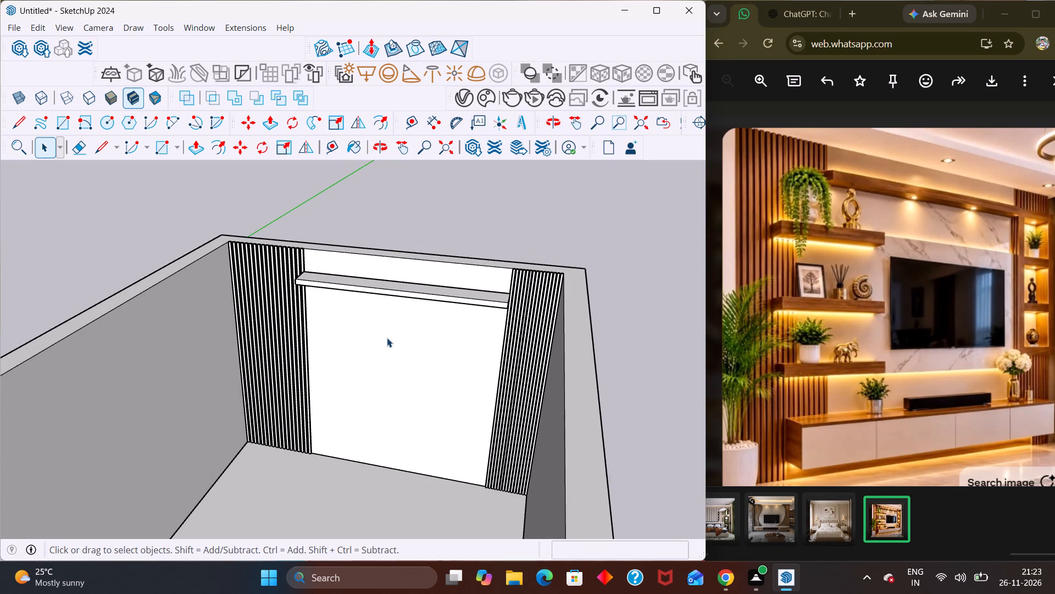
pyautogui.moveTo(387, 331); pyautogui.dragTo(420, 290, button='middle')
pyautogui.scroll(-2, 420, 290)
pyautogui.moveTo(377, 332); pyautogui.dragTo(411, 315, button='middle')
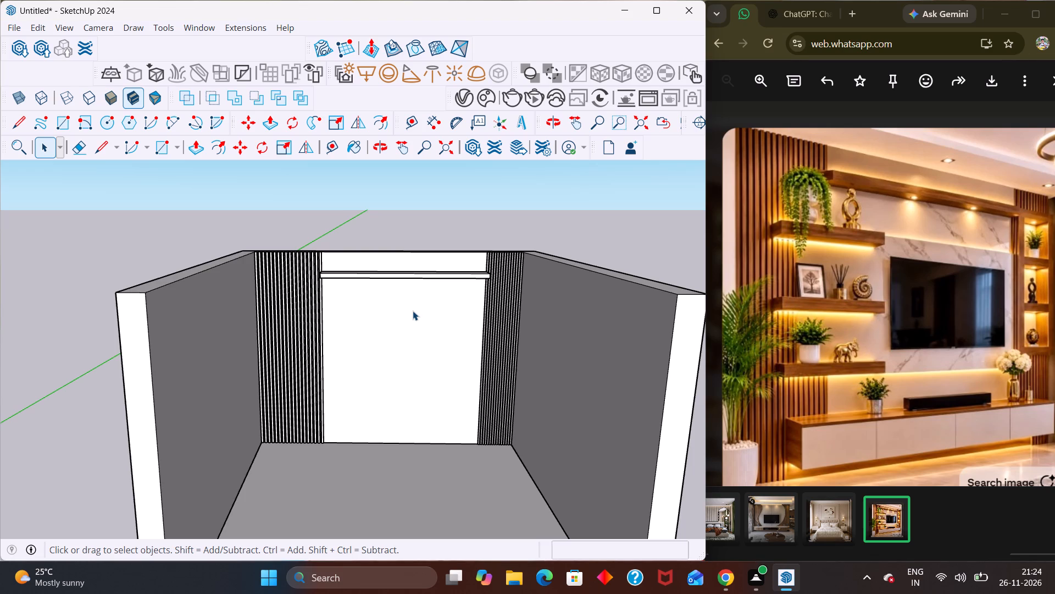
pyautogui.scroll(-4, 419, 208)
pyautogui.moveTo(521, 267); pyautogui.dragTo(514, 285, button='middle')
pyautogui.scroll(-1, 580, 241)
pyautogui.moveTo(618, 296); pyautogui.dragTo(433, 273, button='middle')
pyautogui.moveTo(479, 295); pyautogui.dragTo(495, 358, button='middle')
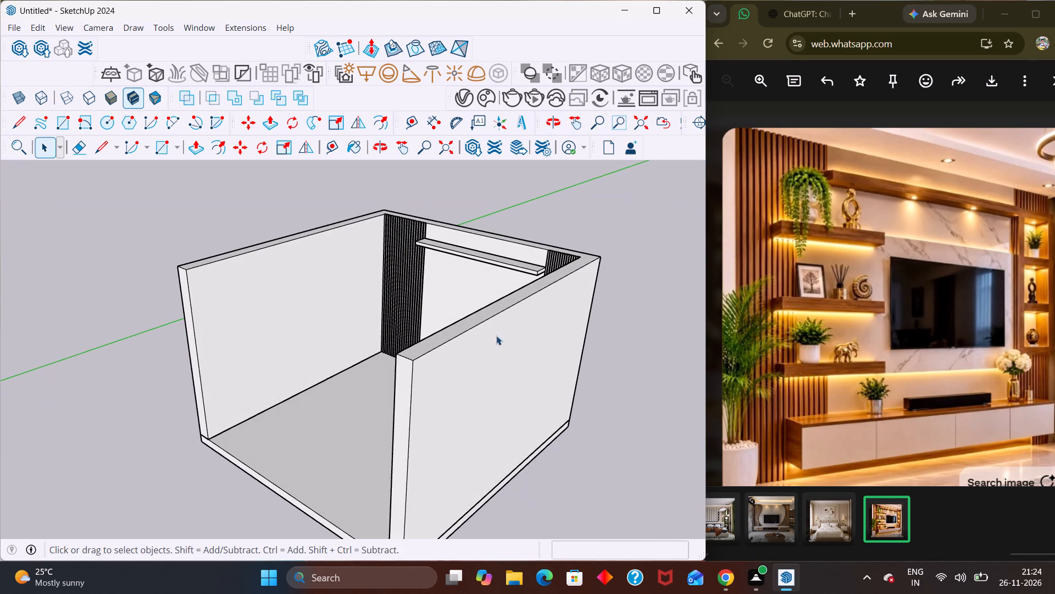
pyautogui.moveTo(445, 320); pyautogui.dragTo(534, 317, button='middle')
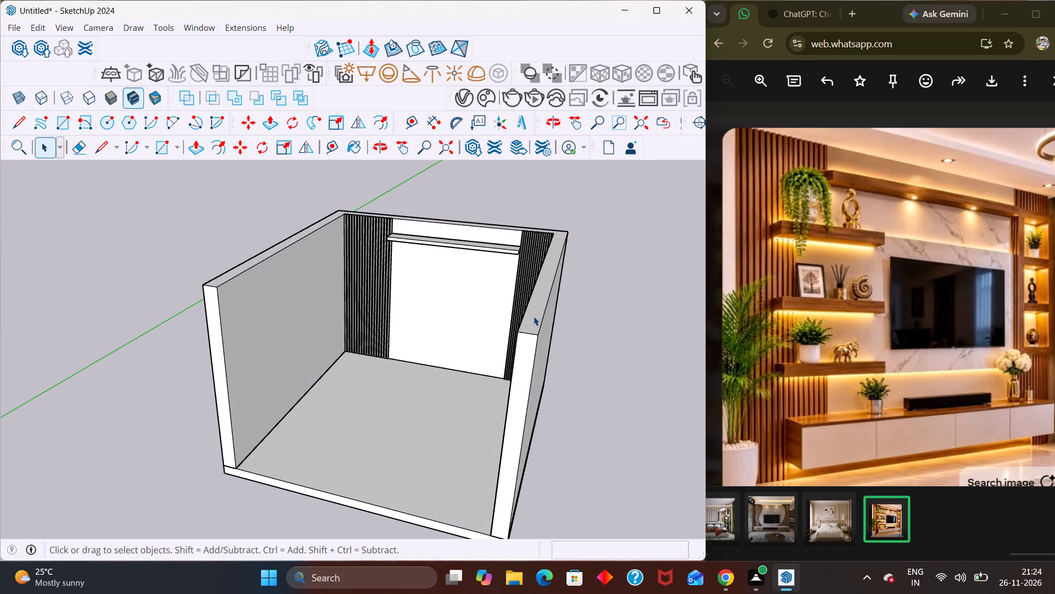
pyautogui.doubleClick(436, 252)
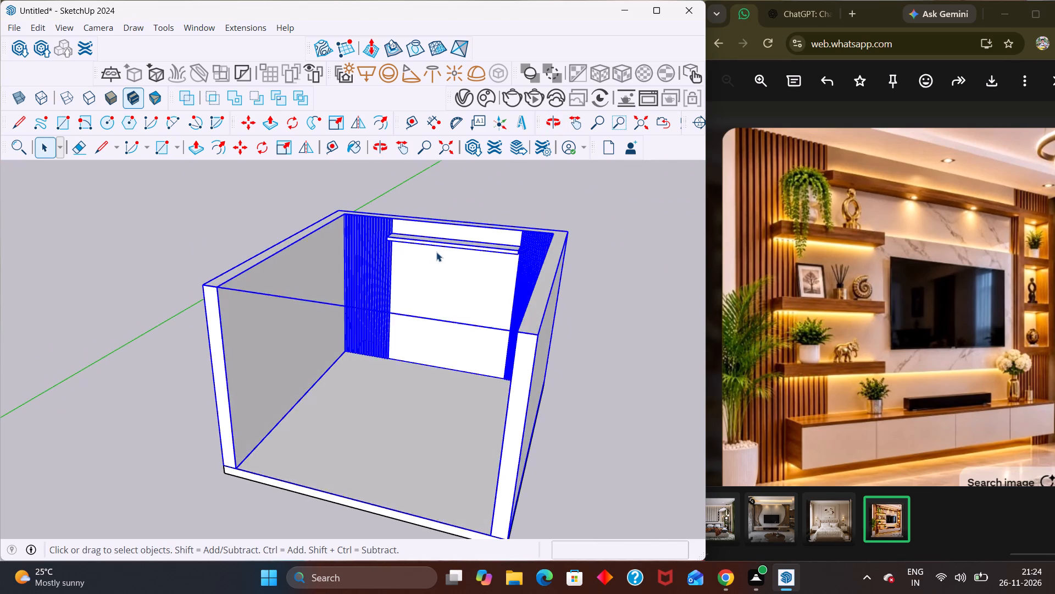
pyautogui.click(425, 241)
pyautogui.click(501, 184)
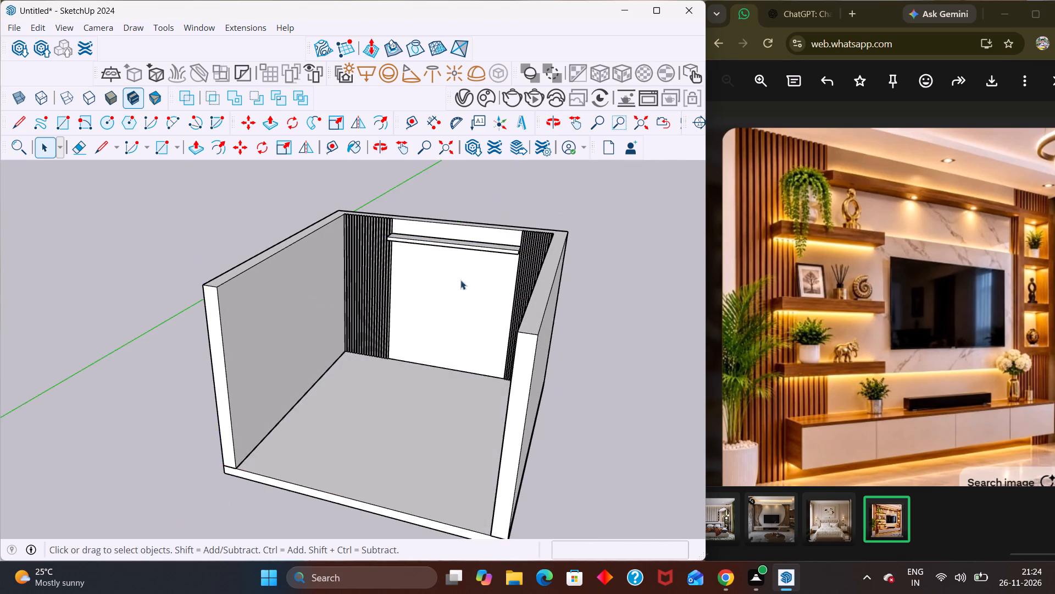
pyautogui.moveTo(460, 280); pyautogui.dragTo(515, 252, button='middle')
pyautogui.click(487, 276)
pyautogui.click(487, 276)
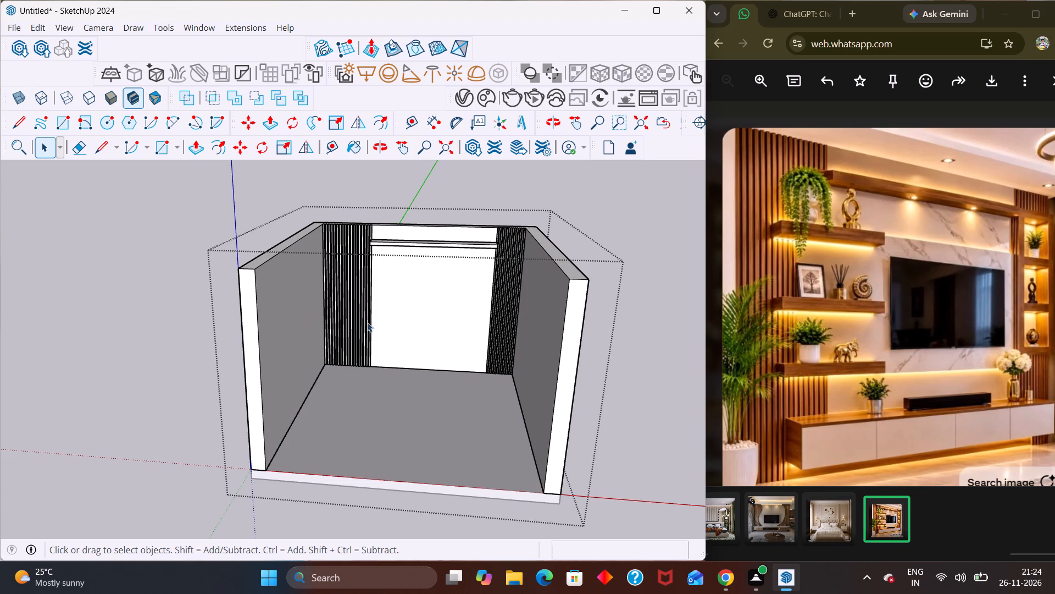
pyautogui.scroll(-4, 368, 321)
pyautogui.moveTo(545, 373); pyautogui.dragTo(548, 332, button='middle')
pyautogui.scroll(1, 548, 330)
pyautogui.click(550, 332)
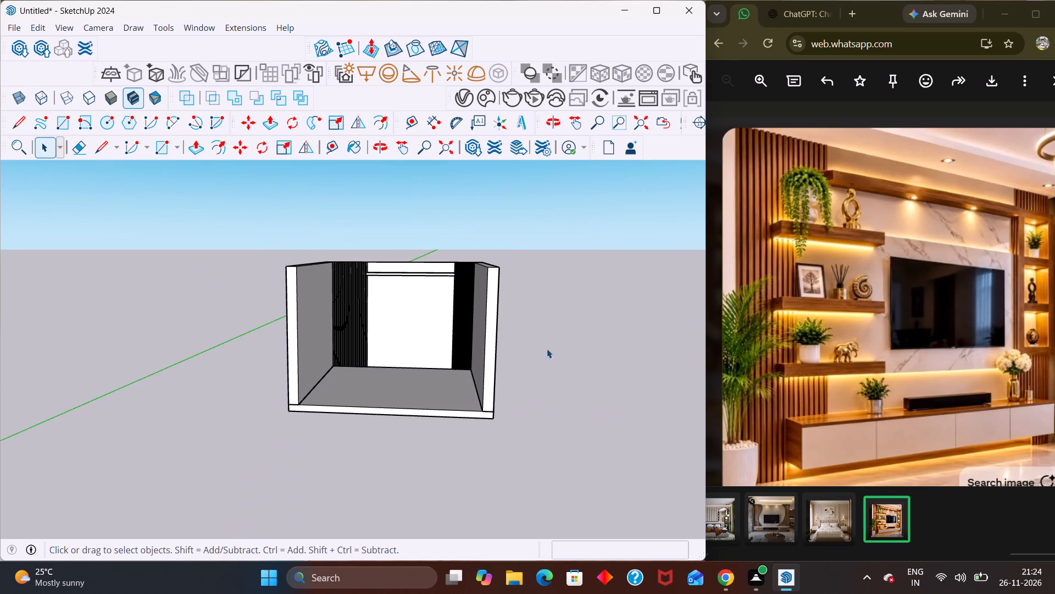
# Look over the room from above and the side, and zoom the reference image out to show the whole TV wall.
pyautogui.moveTo(545, 355); pyautogui.dragTo(244, 510, button='middle')
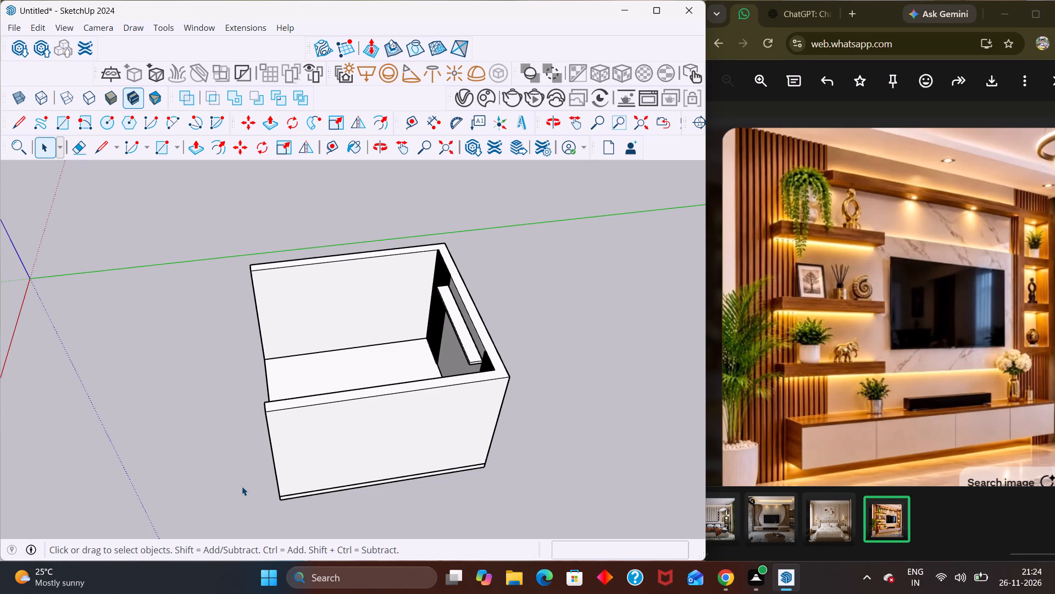
pyautogui.scroll(-1, 518, 218)
pyautogui.moveTo(503, 333); pyautogui.dragTo(667, 234, button='middle')
pyautogui.scroll(1, 349, 360)
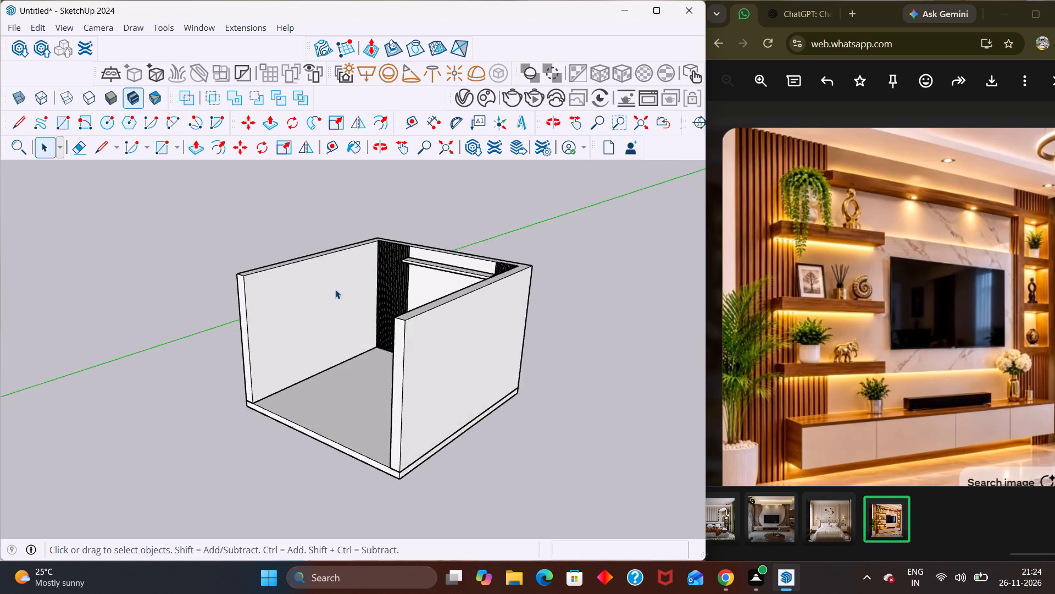
pyautogui.scroll(4, 335, 289)
pyautogui.moveTo(526, 233); pyautogui.dragTo(545, 333, button='middle')
pyautogui.scroll(1, 508, 288)
pyautogui.moveTo(506, 293); pyautogui.dragTo(571, 310, button='middle')
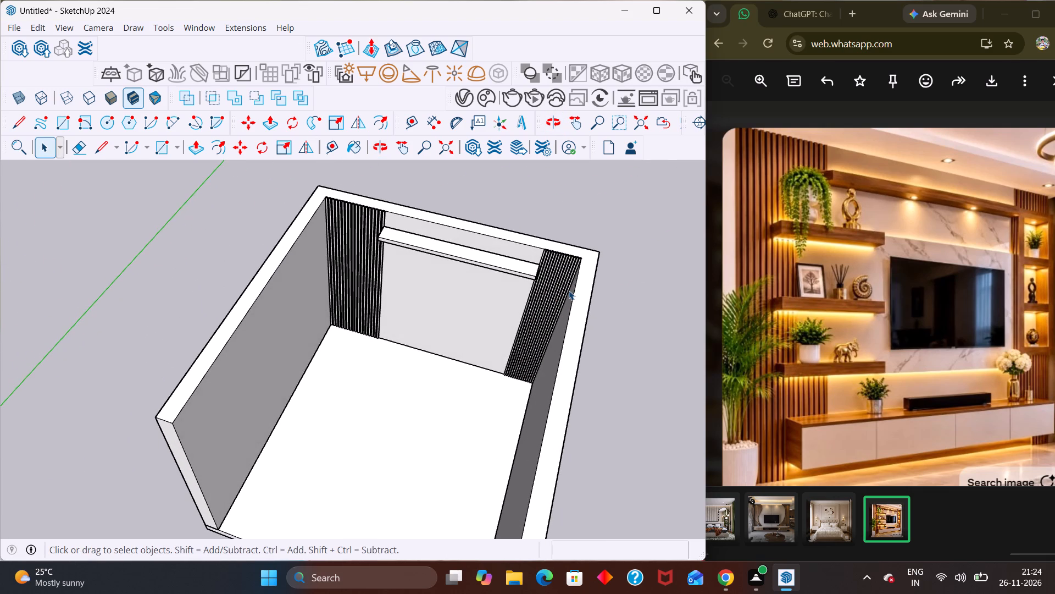
pyautogui.scroll(-3, 736, 174)
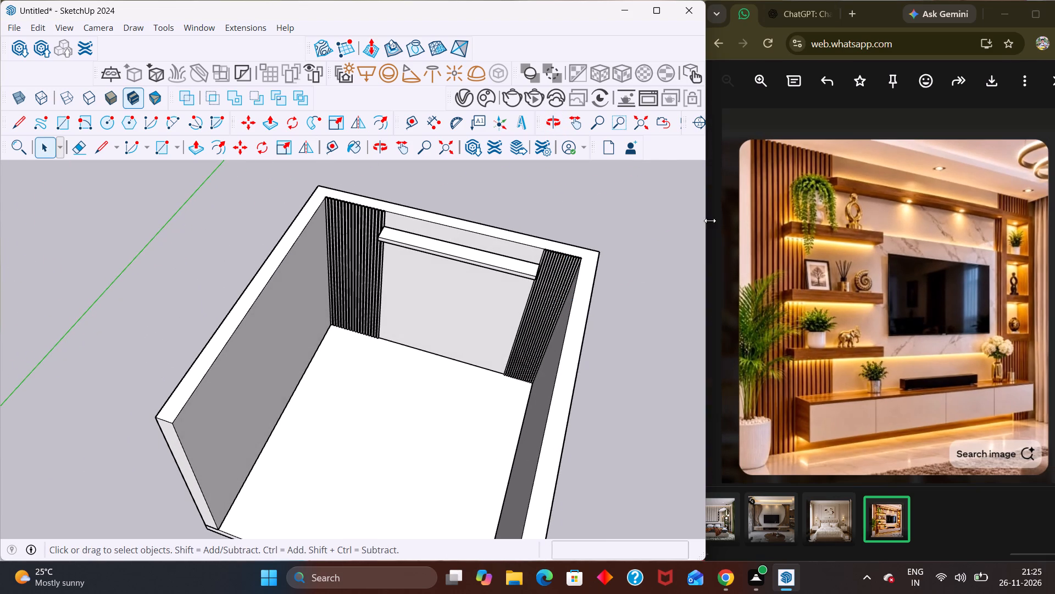
pyautogui.scroll(-1, 710, 221)
pyautogui.click(607, 257)
# Examine the back wall's slat rows and shelf from several viewpoints against the reference image.
pyautogui.scroll(-5, 513, 331)
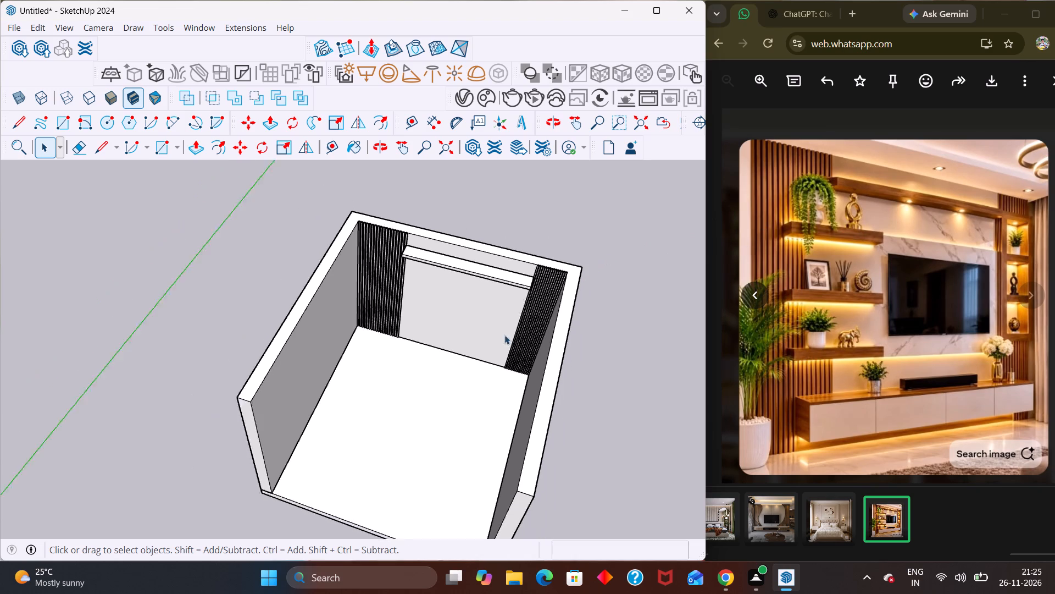
pyautogui.scroll(-1, 504, 335)
pyautogui.moveTo(439, 311); pyautogui.dragTo(461, 227, button='middle')
pyautogui.scroll(2, 446, 276)
pyautogui.moveTo(478, 315); pyautogui.dragTo(481, 288, button='middle')
pyautogui.scroll(4, 481, 288)
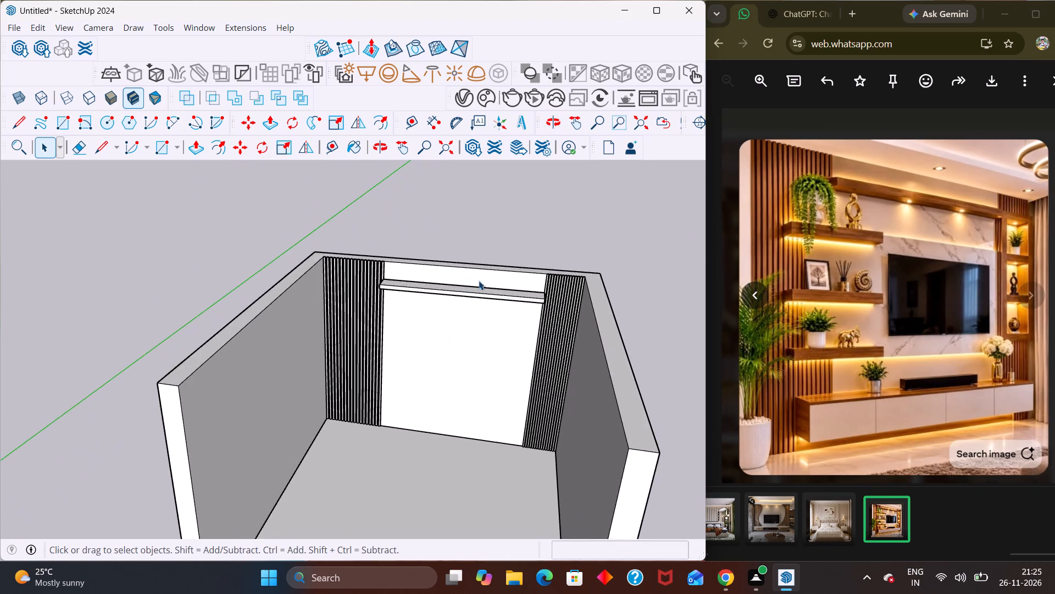
pyautogui.moveTo(456, 340); pyautogui.dragTo(445, 289, button='middle')
pyautogui.scroll(5, 442, 304)
pyautogui.scroll(-11, 459, 138)
pyautogui.scroll(1, 467, 205)
pyautogui.scroll(-7, 467, 206)
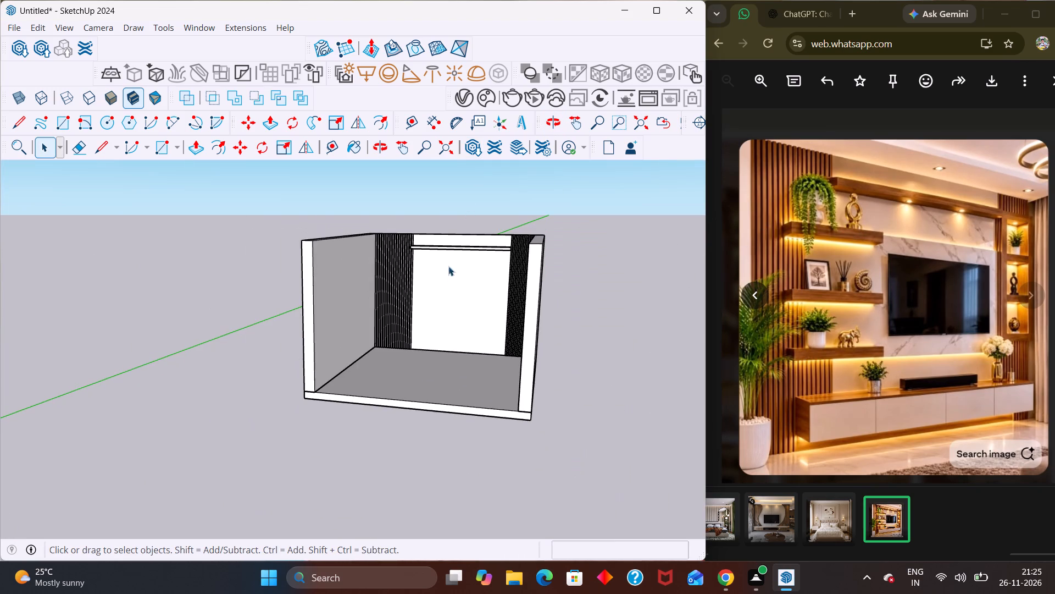
pyautogui.moveTo(452, 432); pyautogui.dragTo(526, 333, button='middle')
pyautogui.scroll(2, 527, 336)
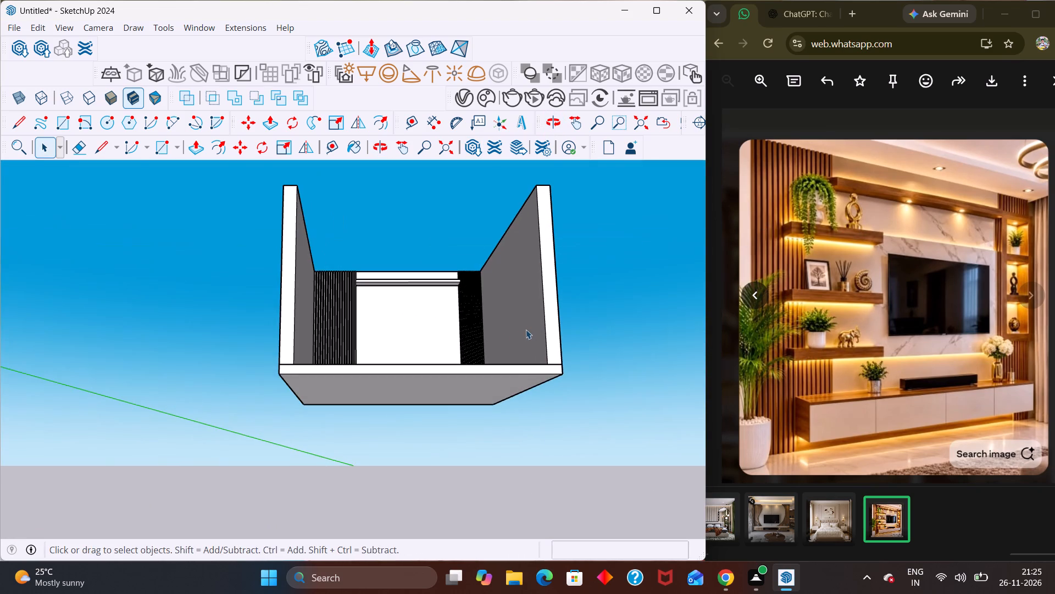
pyautogui.moveTo(495, 353); pyautogui.dragTo(392, 414, button='middle')
pyautogui.scroll(1, 499, 278)
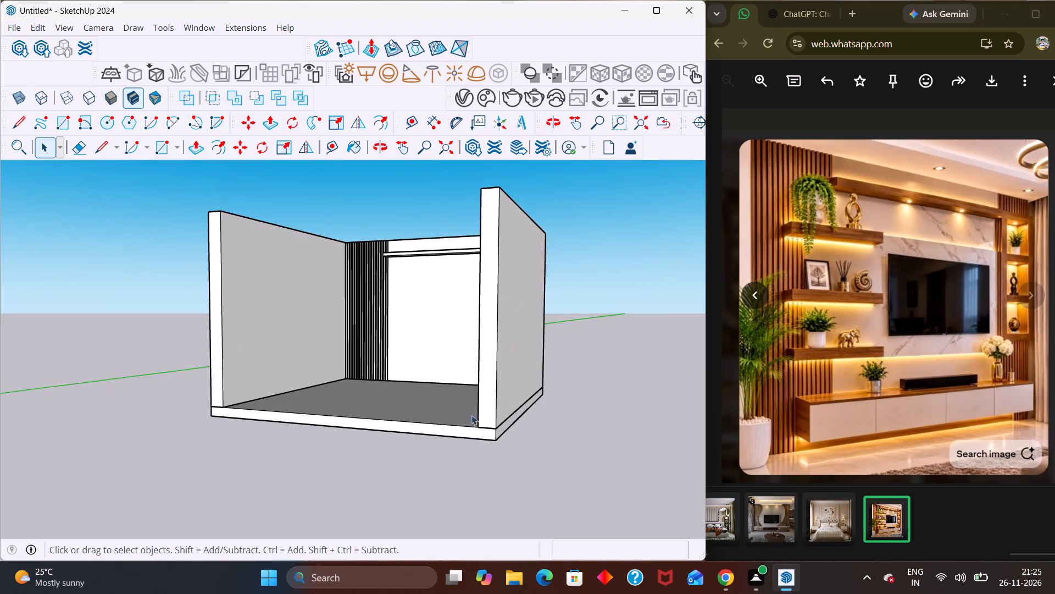
pyautogui.scroll(-1, 566, 186)
pyautogui.moveTo(561, 210); pyautogui.dragTo(546, 297, button='middle')
pyautogui.scroll(1, 538, 294)
pyautogui.scroll(-2, 541, 261)
pyautogui.scroll(1, 541, 267)
pyautogui.scroll(-2, 541, 268)
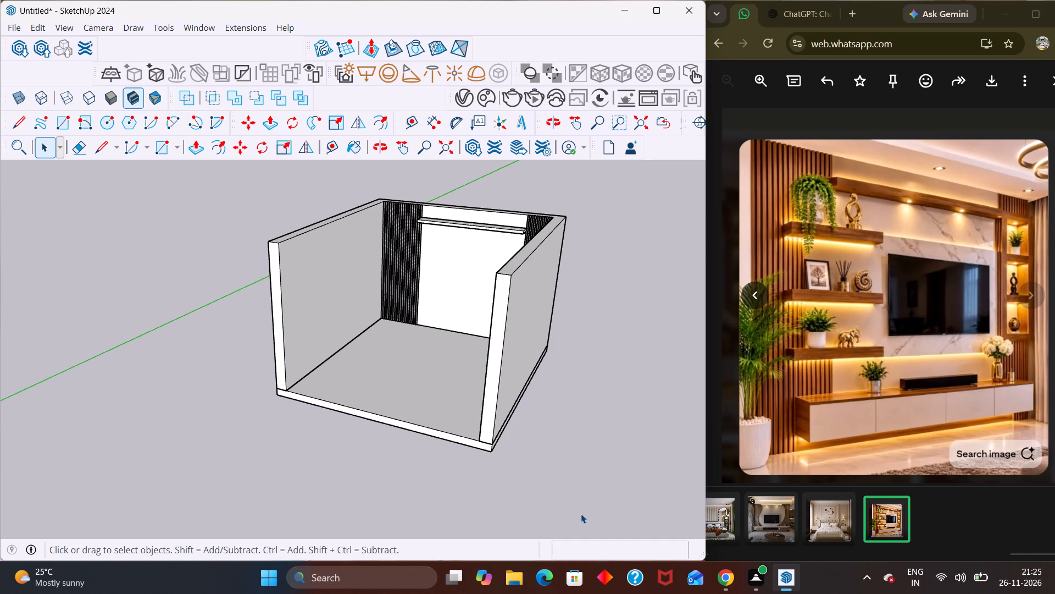
pyautogui.scroll(-1, 270, 137)
pyautogui.click(345, 195)
pyautogui.moveTo(343, 191); pyautogui.dragTo(392, 201, button='middle')
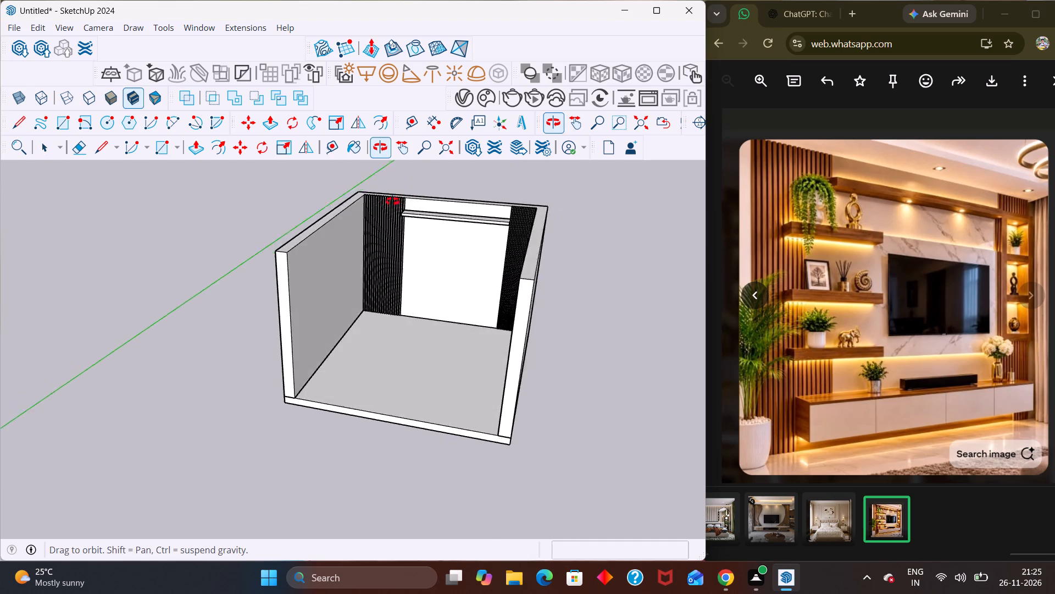
pyautogui.moveTo(392, 201); pyautogui.dragTo(416, 177, button='middle')
pyautogui.scroll(3, 416, 177)
pyautogui.moveTo(436, 280); pyautogui.dragTo(434, 214, button='middle')
pyautogui.scroll(1, 436, 280)
pyautogui.moveTo(435, 213); pyautogui.dragTo(432, 247, button='middle')
pyautogui.scroll(1, 432, 247)
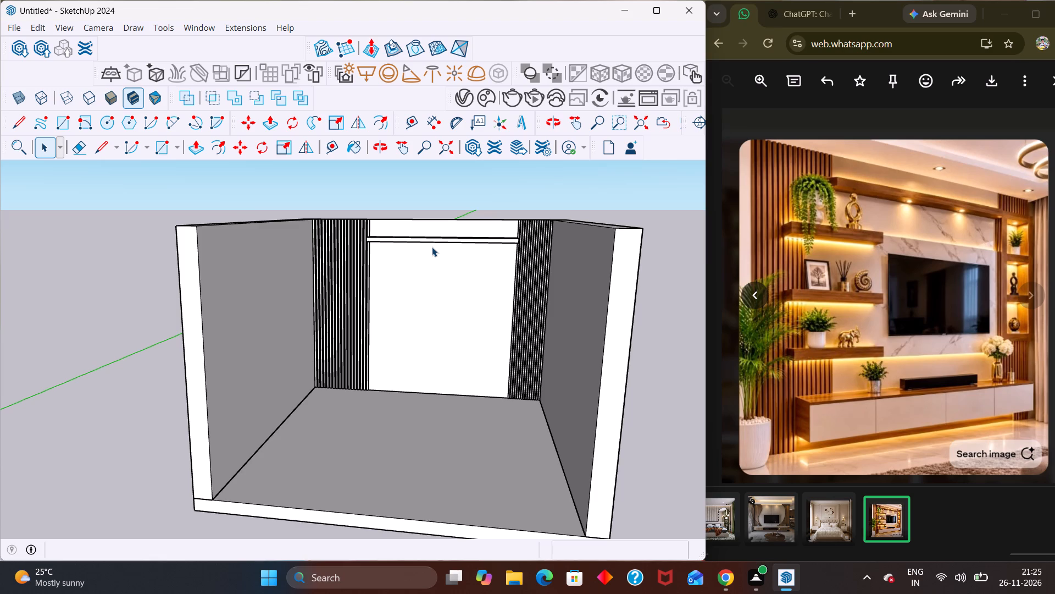
pyautogui.scroll(-4, 554, 285)
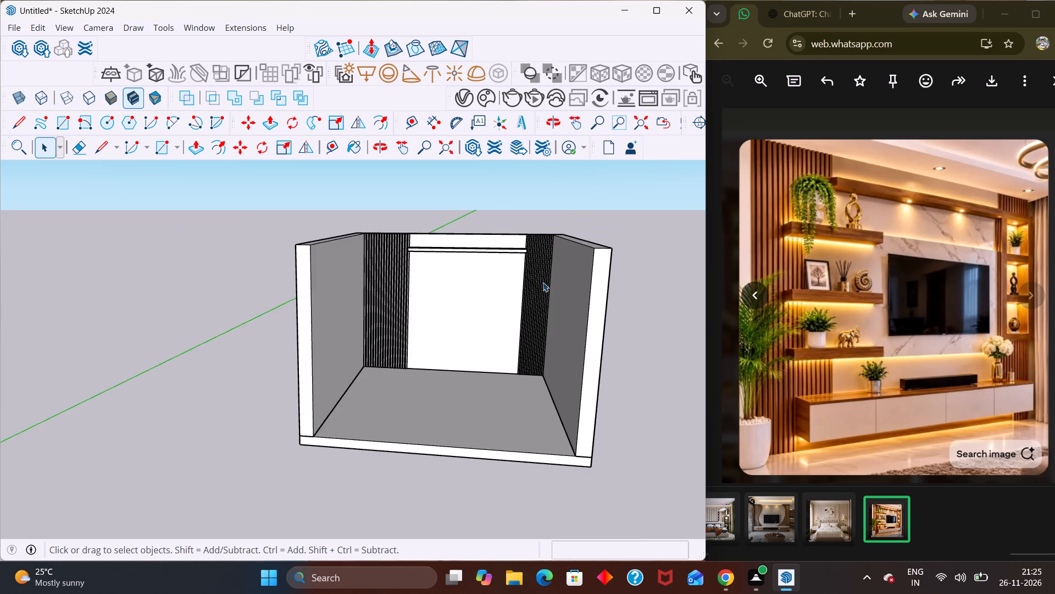
# Inside the room wall group, draw a shelf-front rectangle about 2 15/16" by 5' 1 11/16" from the left slats onto the wall below the top shelf.
pyautogui.scroll(-2, 543, 282)
pyautogui.moveTo(520, 291); pyautogui.dragTo(523, 382, button='middle')
pyautogui.scroll(3, 498, 323)
pyautogui.moveTo(450, 289); pyautogui.dragTo(464, 191, button='middle')
pyautogui.scroll(3, 453, 242)
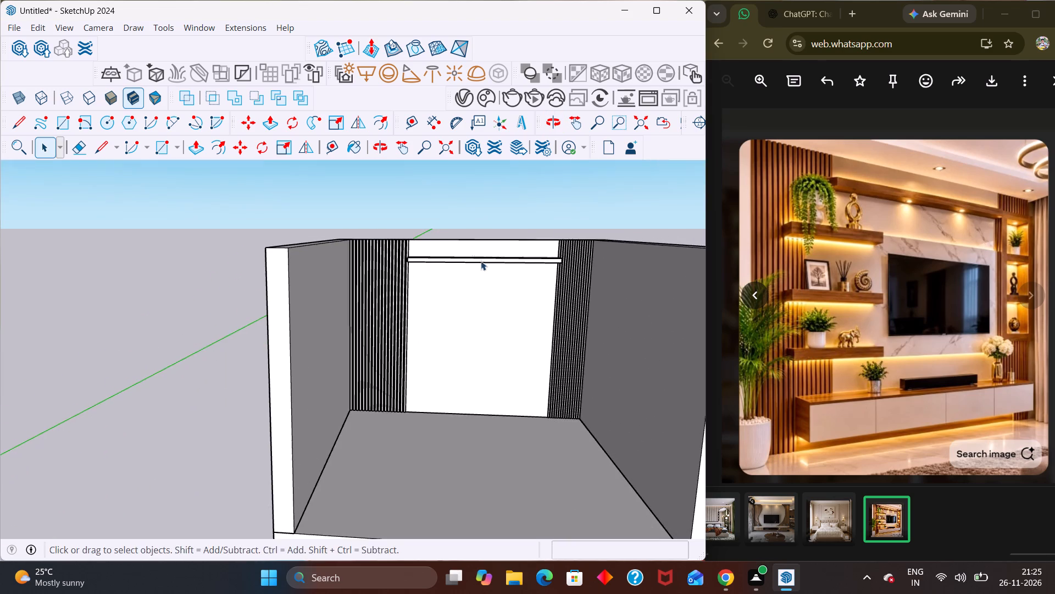
pyautogui.moveTo(492, 265); pyautogui.dragTo(505, 239, button='middle')
pyautogui.scroll(3, 503, 242)
pyautogui.moveTo(486, 332); pyautogui.dragTo(469, 299, button='middle')
pyautogui.scroll(2, 474, 312)
pyautogui.scroll(-1, 469, 299)
pyautogui.moveTo(468, 309); pyautogui.dragTo(468, 331, button='middle')
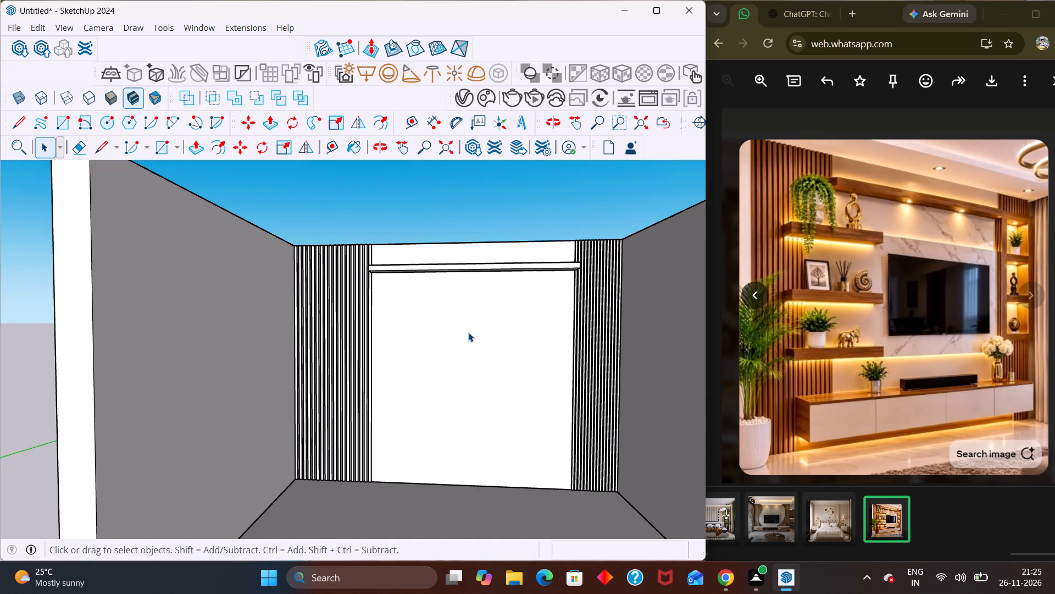
pyautogui.doubleClick(468, 332)
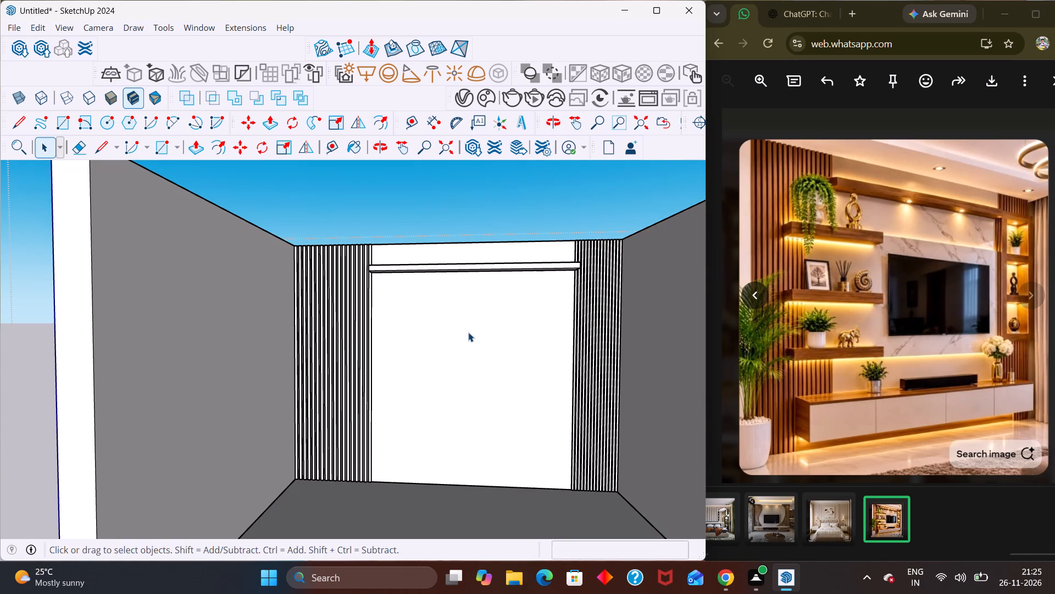
pyautogui.press('r')
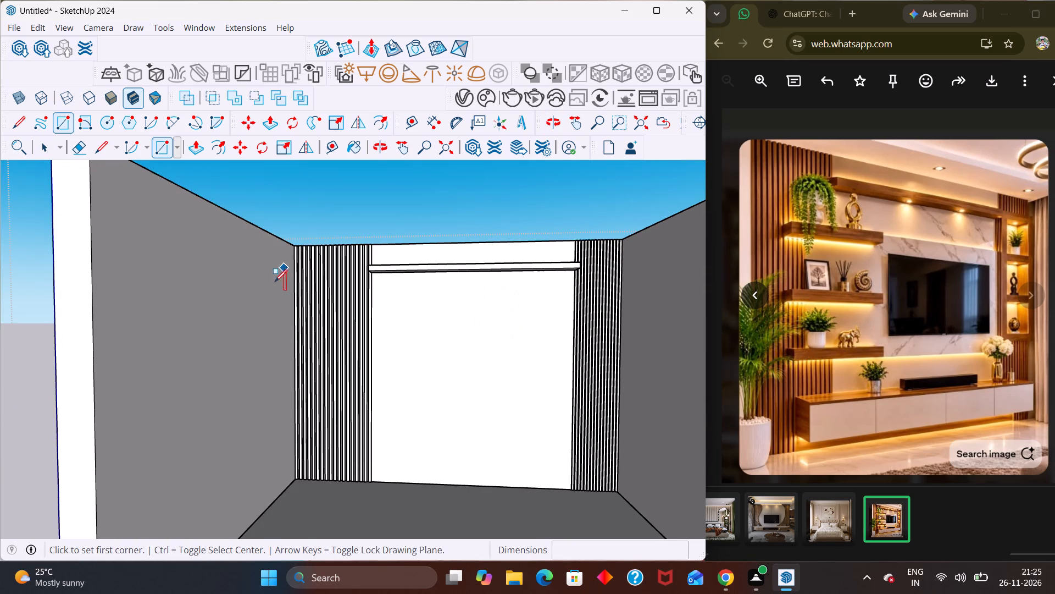
pyautogui.moveTo(320, 335); pyautogui.dragTo(324, 369, button='middle')
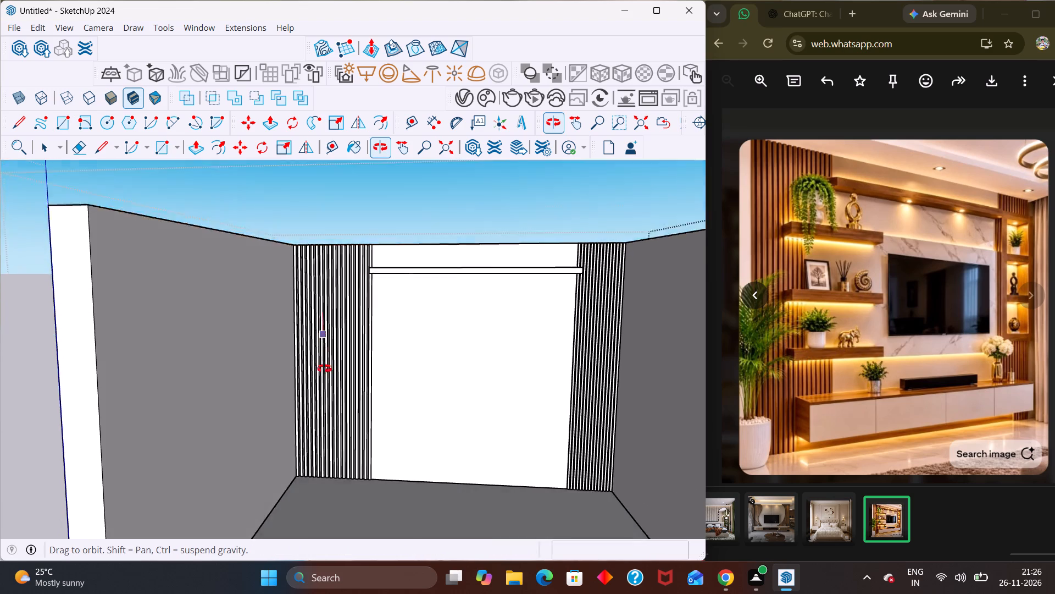
pyautogui.moveTo(324, 369); pyautogui.dragTo(326, 379, button='middle')
pyautogui.scroll(1, 332, 386)
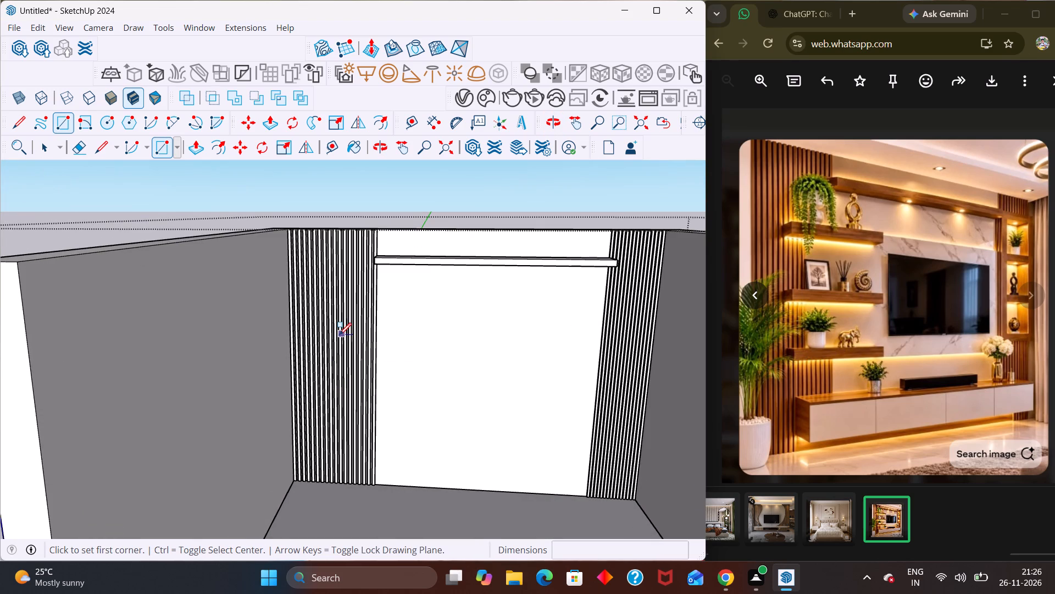
pyautogui.click(319, 289)
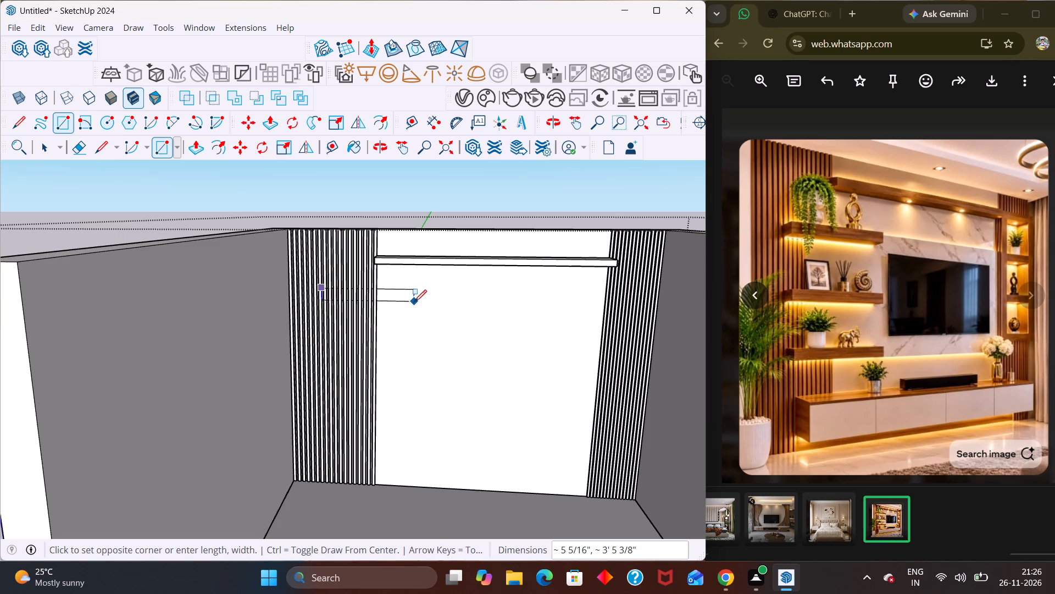
pyautogui.moveTo(412, 310); pyautogui.dragTo(404, 359, button='middle')
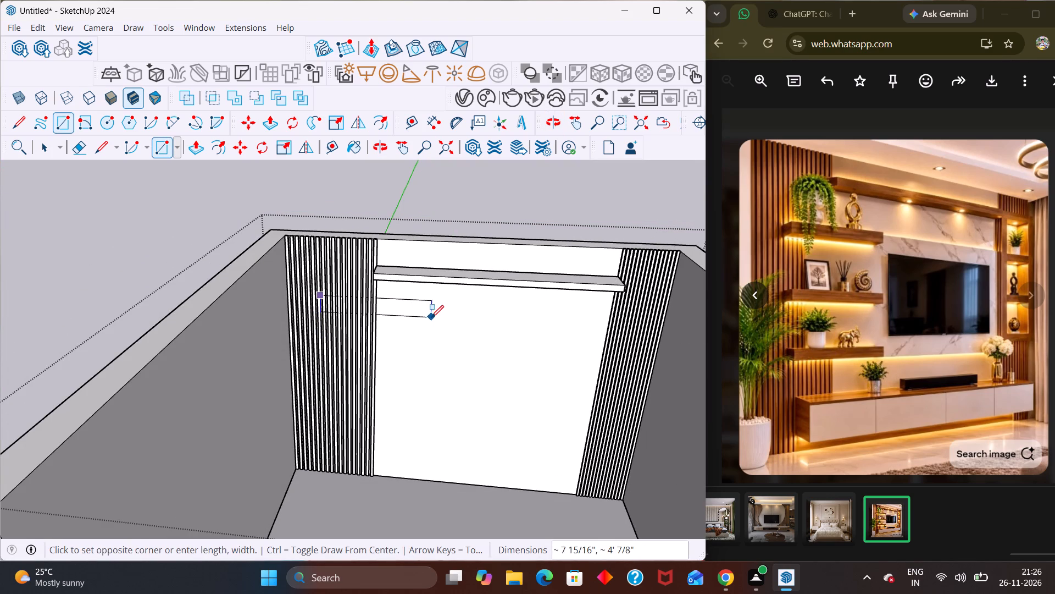
pyautogui.moveTo(435, 312); pyautogui.dragTo(437, 271, button='middle')
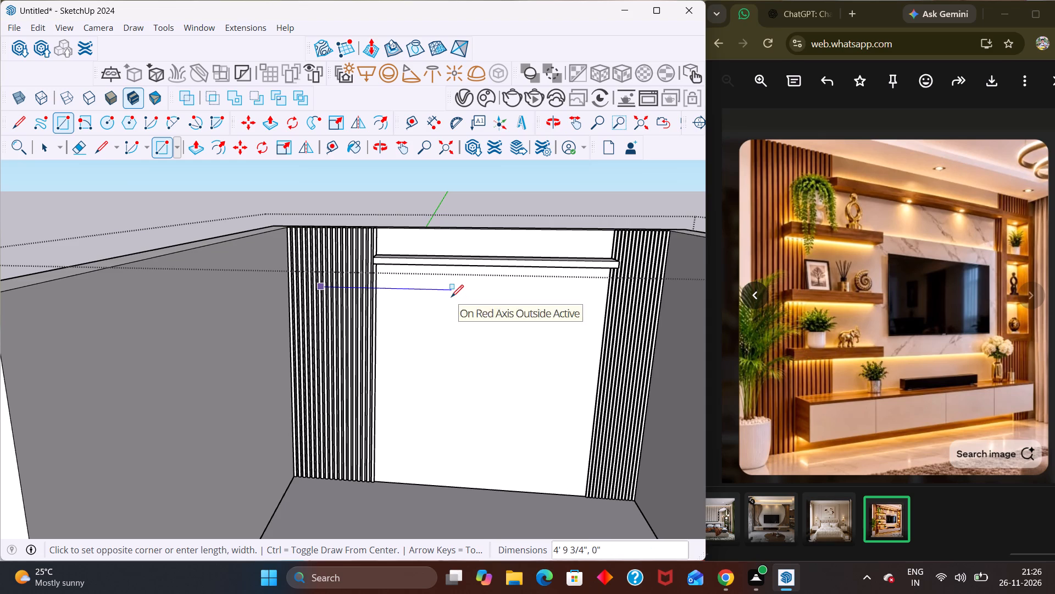
pyautogui.scroll(5, 451, 299)
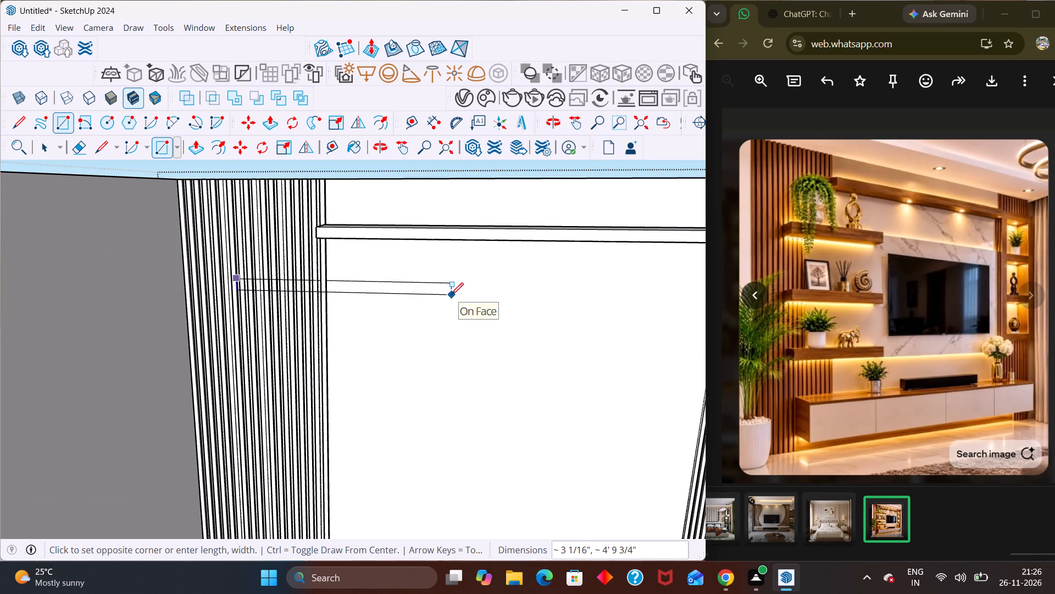
pyautogui.click(467, 295)
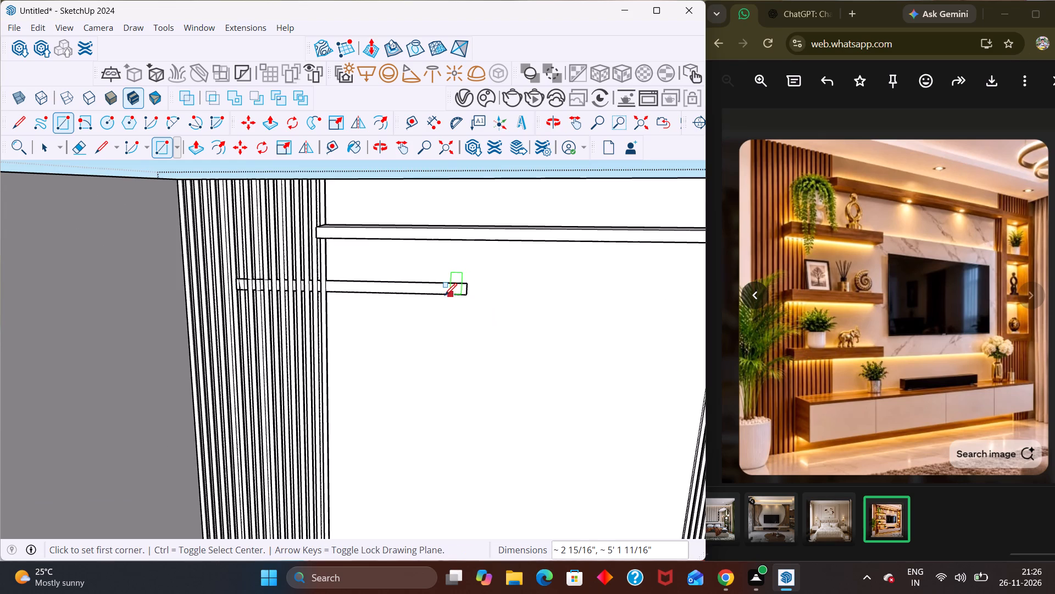
# Make the new rectangle, face and edges together, into its own group.
pyautogui.press('space')
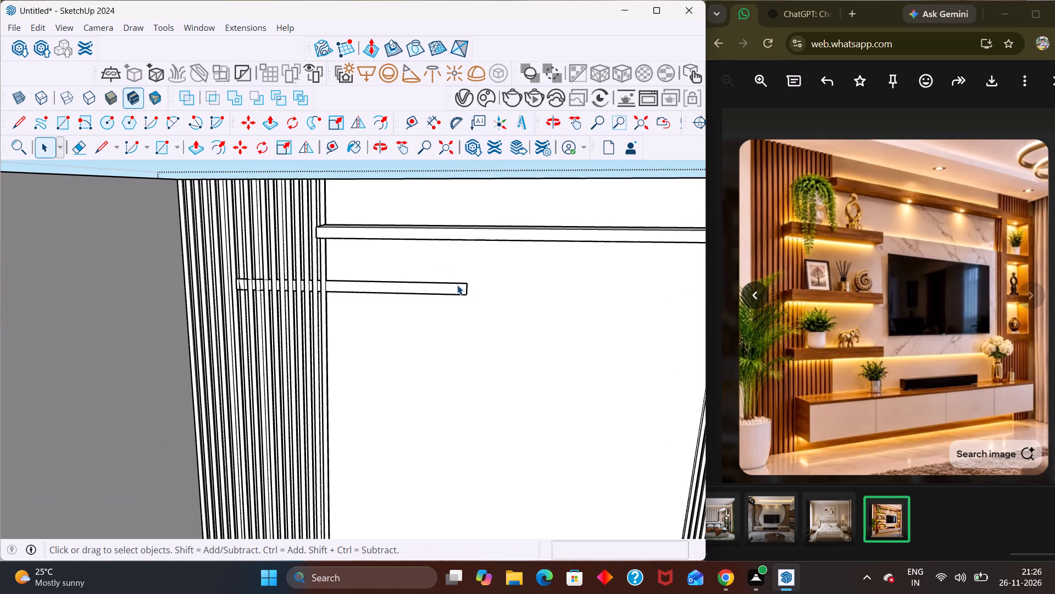
pyautogui.click(457, 285)
pyautogui.doubleClick(451, 286)
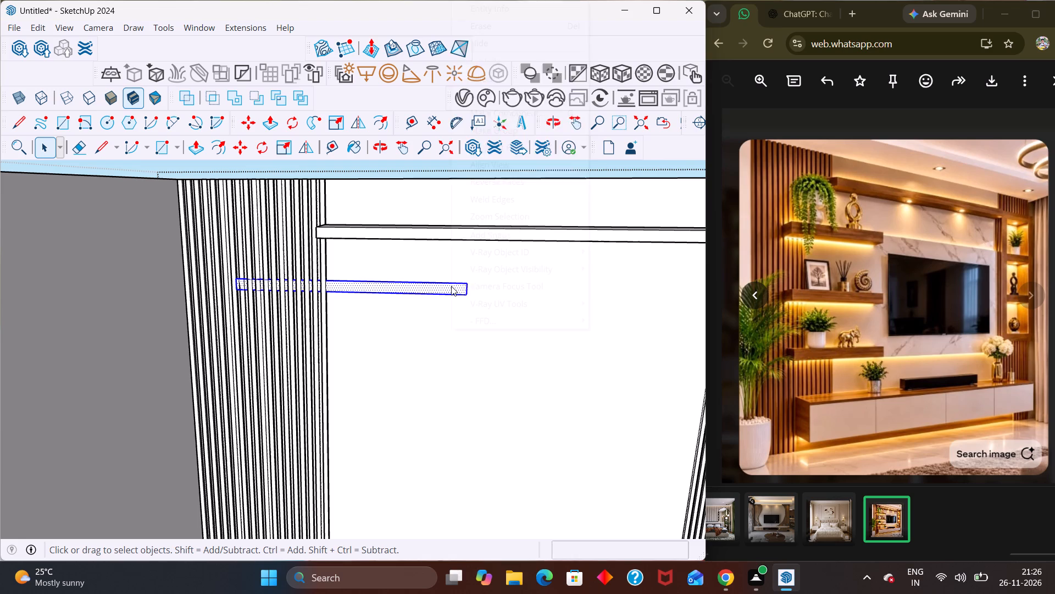
pyautogui.rightClick(451, 286)
pyautogui.click(509, 136)
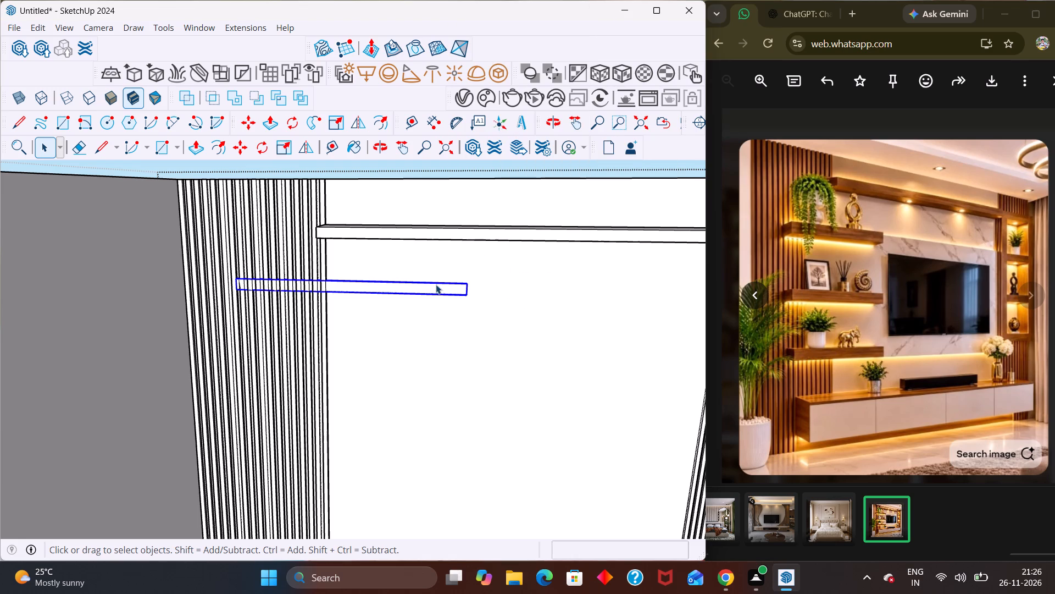
# Inside the new group, extrude the rectangle about 11 5/8" out from the wall into a shelf, and close the group.
pyautogui.doubleClick(435, 285)
pyautogui.click(435, 285)
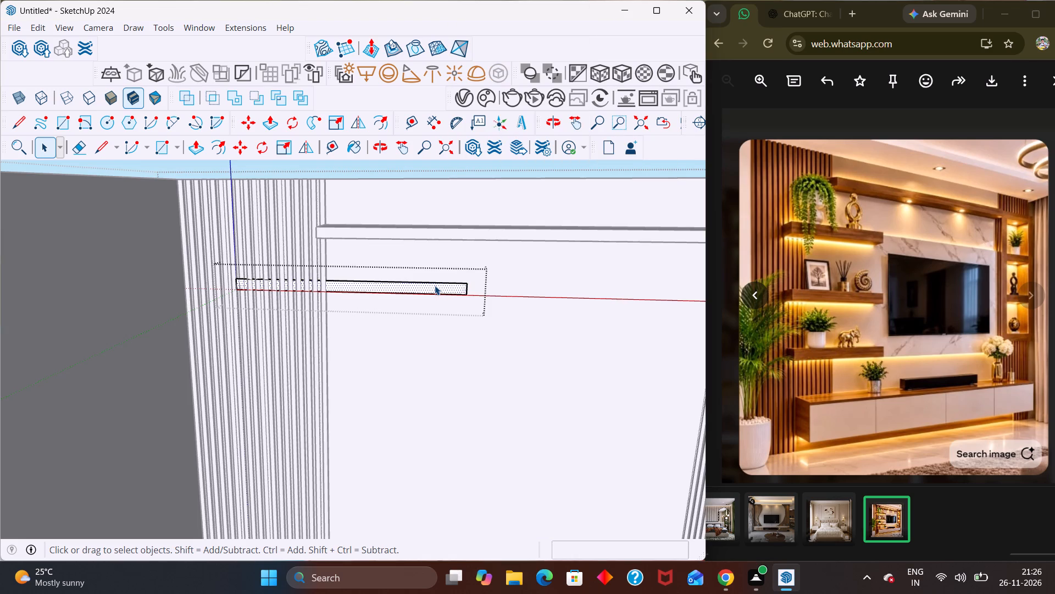
pyautogui.press('p')
pyautogui.click(435, 285)
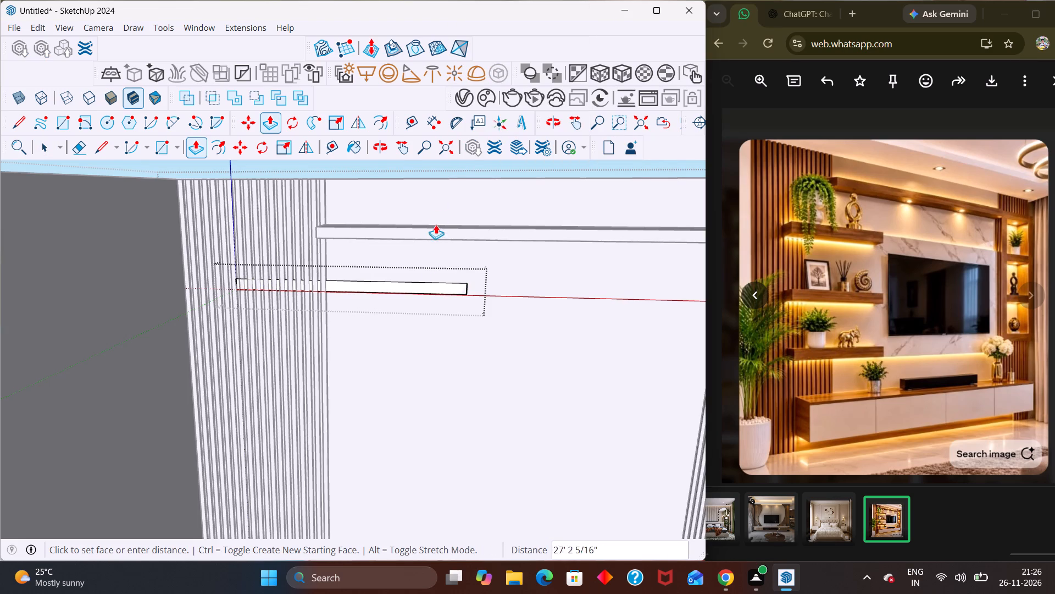
pyautogui.click(430, 237)
pyautogui.scroll(-9, 406, 262)
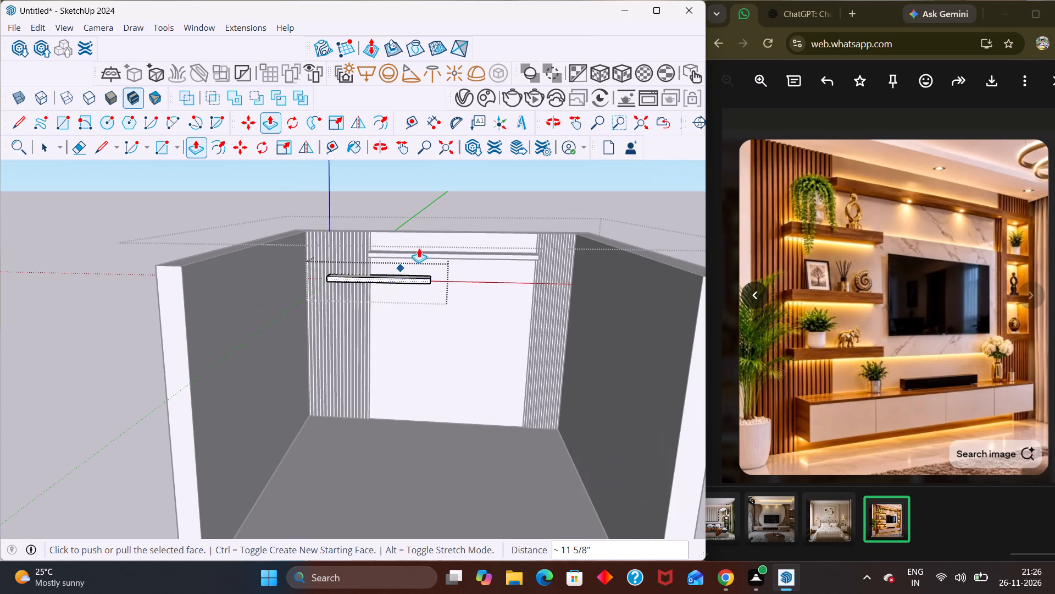
pyautogui.press('space')
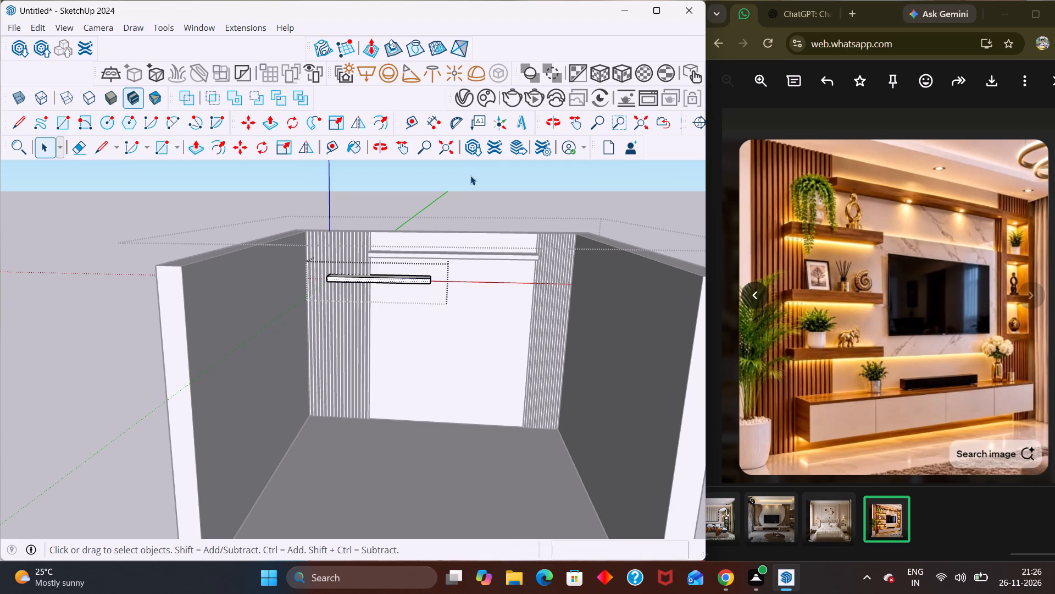
pyautogui.click(471, 176)
# Pull the short shelf's underside down by 1 5/16" to thicken it, and close the shelf and room wall groups.
pyautogui.scroll(-2, 457, 277)
pyautogui.moveTo(456, 284); pyautogui.dragTo(314, 387, button='middle')
pyautogui.scroll(1, 360, 341)
pyautogui.scroll(3, 532, 291)
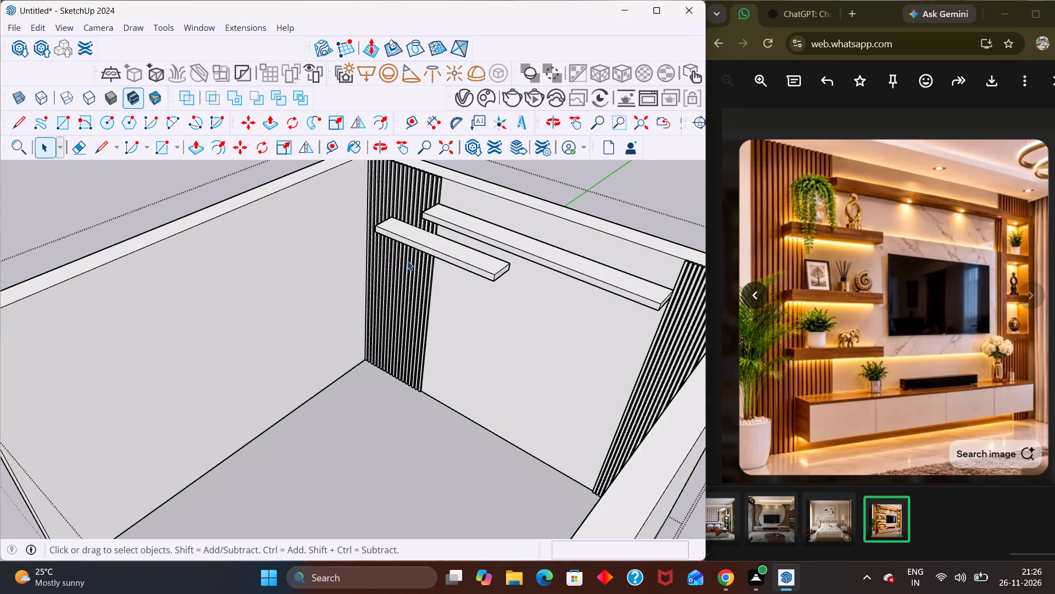
pyautogui.scroll(2, 421, 257)
pyautogui.moveTo(545, 276); pyautogui.dragTo(557, 235, button='middle')
pyautogui.scroll(3, 523, 243)
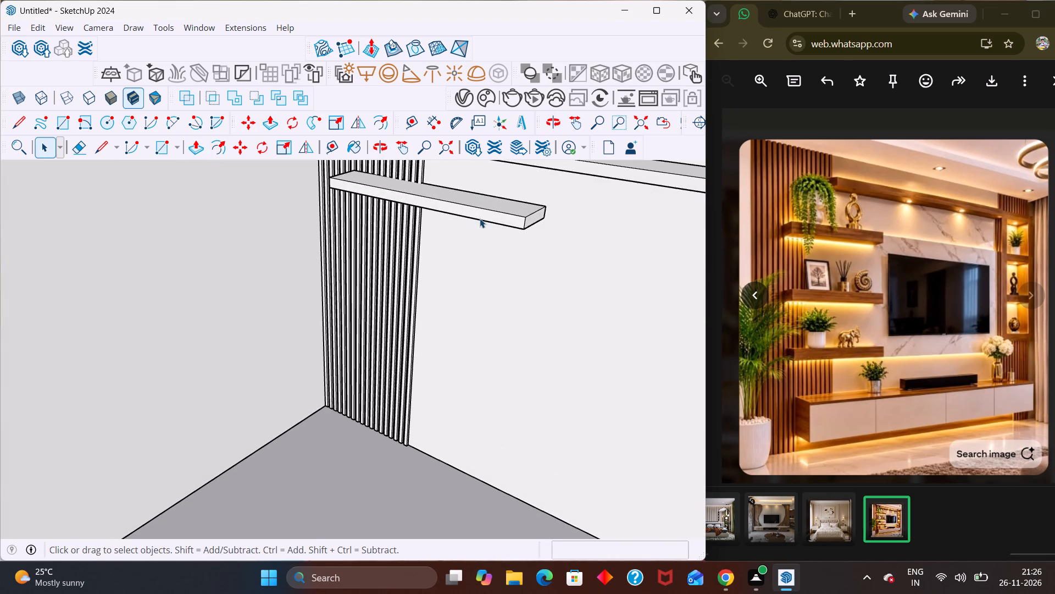
pyautogui.click(480, 218)
pyautogui.click(480, 218)
pyautogui.press('p')
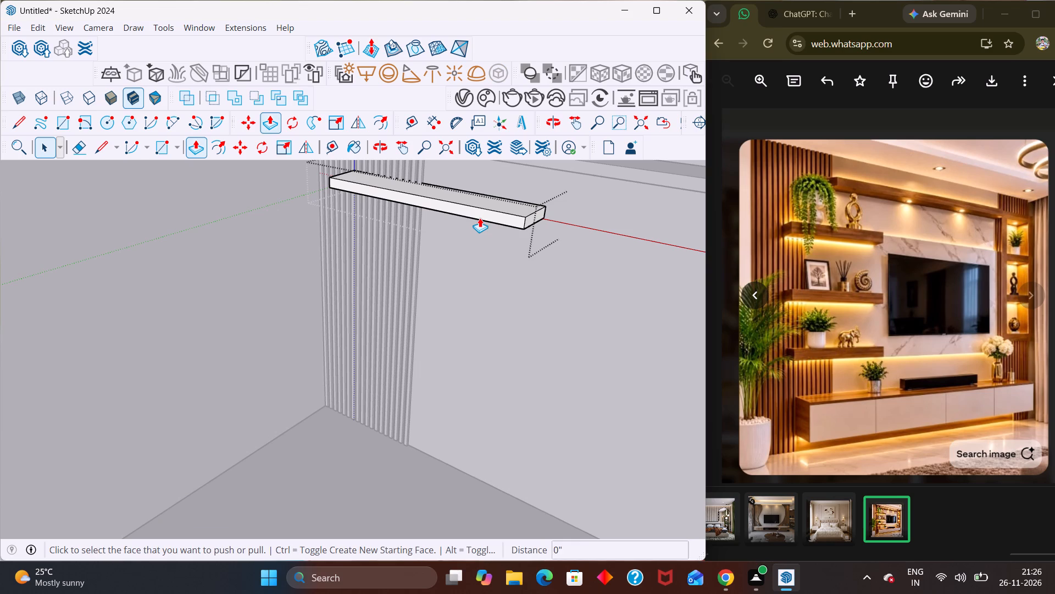
pyautogui.moveTo(487, 184); pyautogui.dragTo(492, 156, button='middle')
pyautogui.moveTo(510, 225); pyautogui.dragTo(459, 365, button='middle')
pyautogui.scroll(-2, 459, 365)
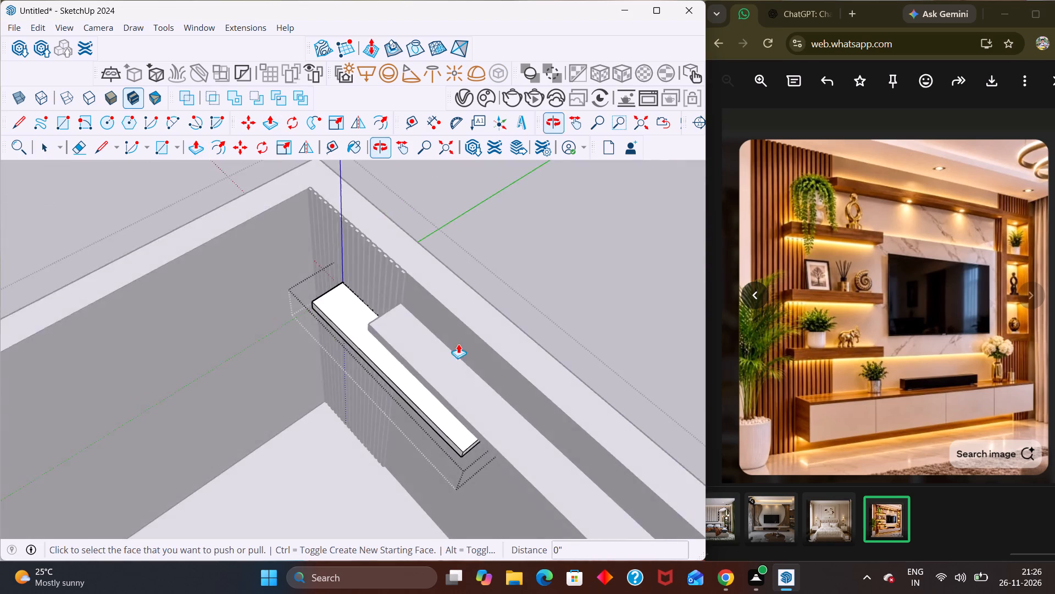
pyautogui.scroll(-4, 458, 344)
pyautogui.moveTo(443, 382); pyautogui.dragTo(502, 211, button='middle')
pyautogui.scroll(9, 502, 211)
pyautogui.moveTo(462, 280); pyautogui.dragTo(472, 216, button='middle')
pyautogui.scroll(1, 472, 216)
pyautogui.scroll(-2, 472, 216)
pyautogui.moveTo(473, 217); pyautogui.dragTo(466, 306, button='middle')
pyautogui.moveTo(464, 283); pyautogui.dragTo(471, 221, button='middle')
pyautogui.scroll(2, 471, 223)
pyautogui.moveTo(464, 254); pyautogui.dragTo(446, 343, button='middle')
pyautogui.scroll(-1, 464, 256)
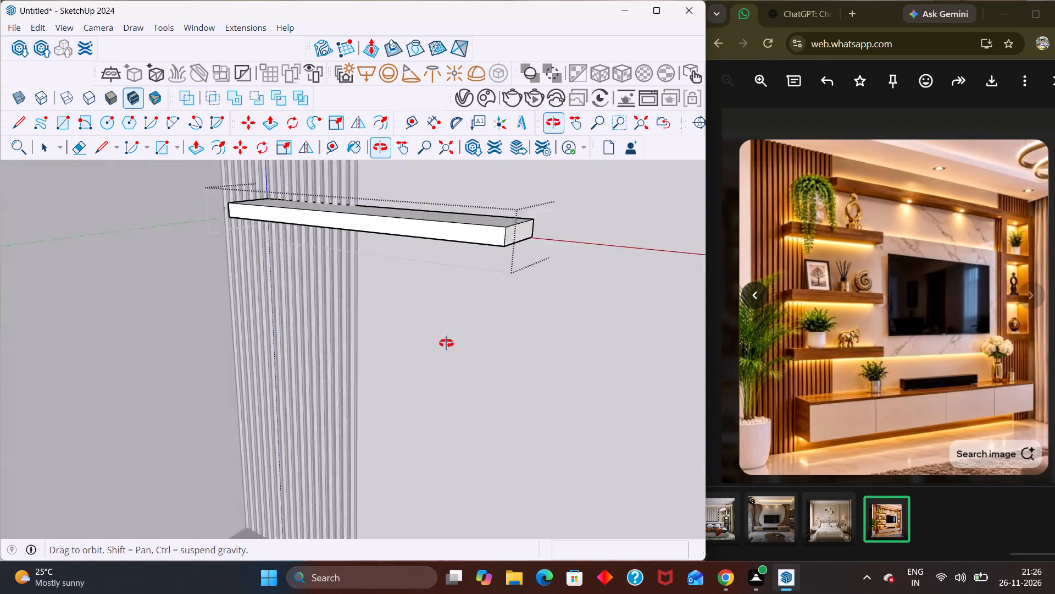
pyautogui.scroll(-1, 446, 343)
pyautogui.moveTo(446, 343); pyautogui.dragTo(443, 378, button='middle')
pyautogui.scroll(-5, 448, 346)
pyautogui.scroll(1, 465, 386)
pyautogui.scroll(-4, 469, 376)
pyautogui.moveTo(467, 416); pyautogui.dragTo(518, 210, button='middle')
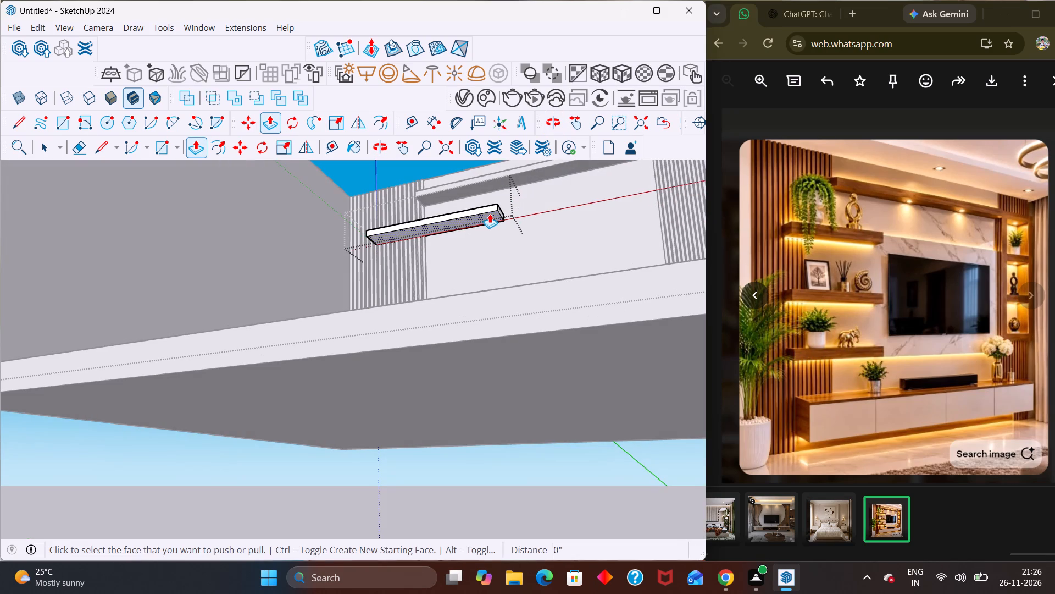
pyautogui.click(490, 213)
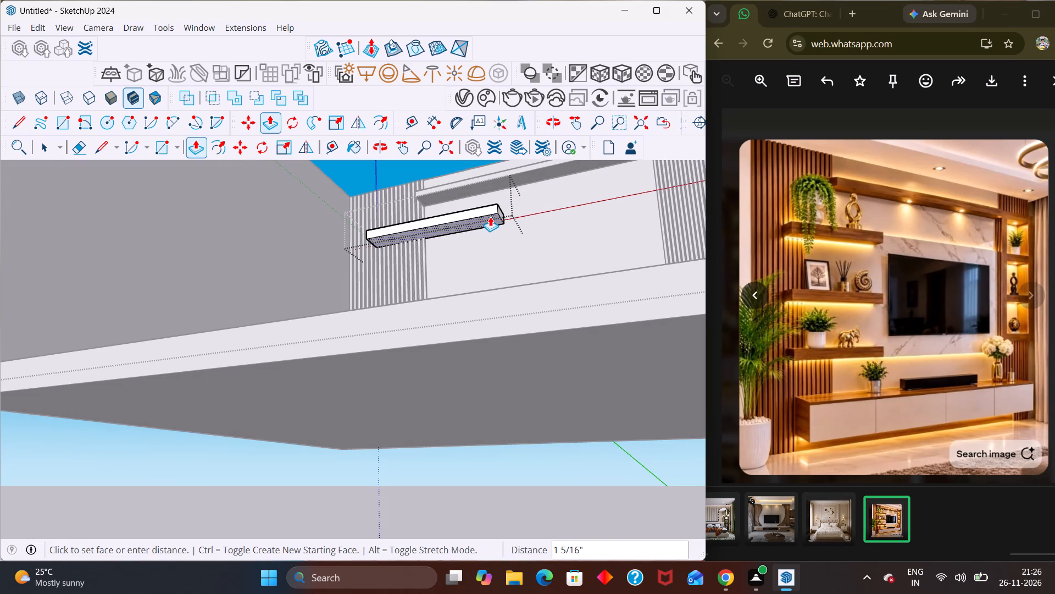
pyautogui.click(490, 217)
pyautogui.scroll(-2, 490, 234)
pyautogui.scroll(1, 492, 254)
pyautogui.scroll(-3, 492, 255)
pyautogui.moveTo(497, 270); pyautogui.dragTo(512, 369, button='middle')
pyautogui.scroll(-8, 521, 300)
pyautogui.scroll(2, 490, 305)
pyautogui.scroll(-8, 490, 307)
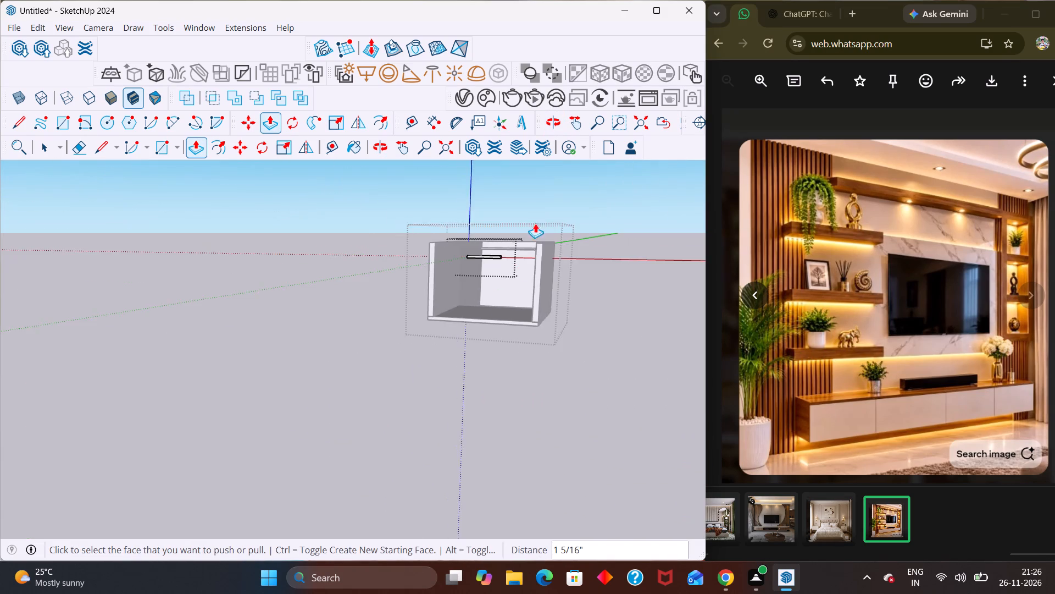
pyautogui.scroll(8, 536, 217)
pyautogui.press('space')
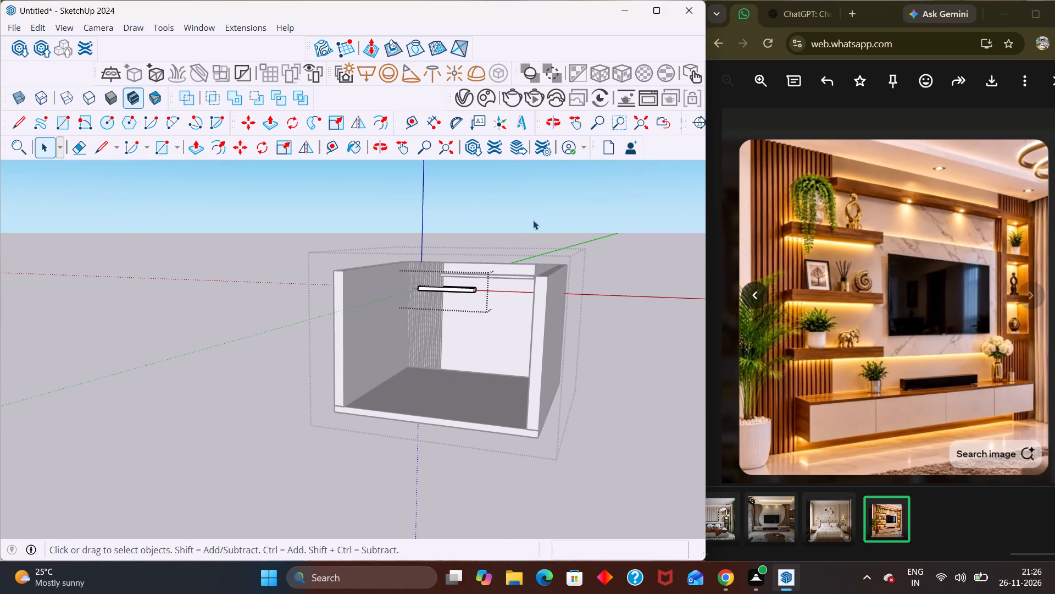
pyautogui.click(539, 216)
pyautogui.moveTo(506, 289); pyautogui.dragTo(533, 309, button='middle')
pyautogui.scroll(2, 437, 250)
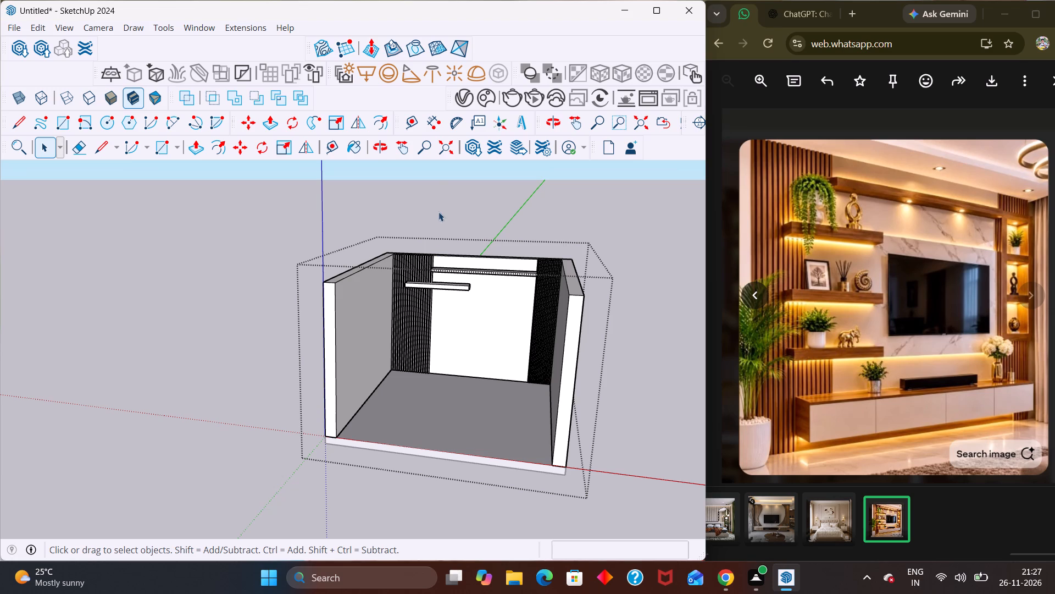
pyautogui.click(637, 269)
# Lower the short shelf on the back wall by about 6 3/8", and close the room wall group.
pyautogui.moveTo(396, 331); pyautogui.dragTo(449, 221, button='middle')
pyautogui.scroll(3, 454, 207)
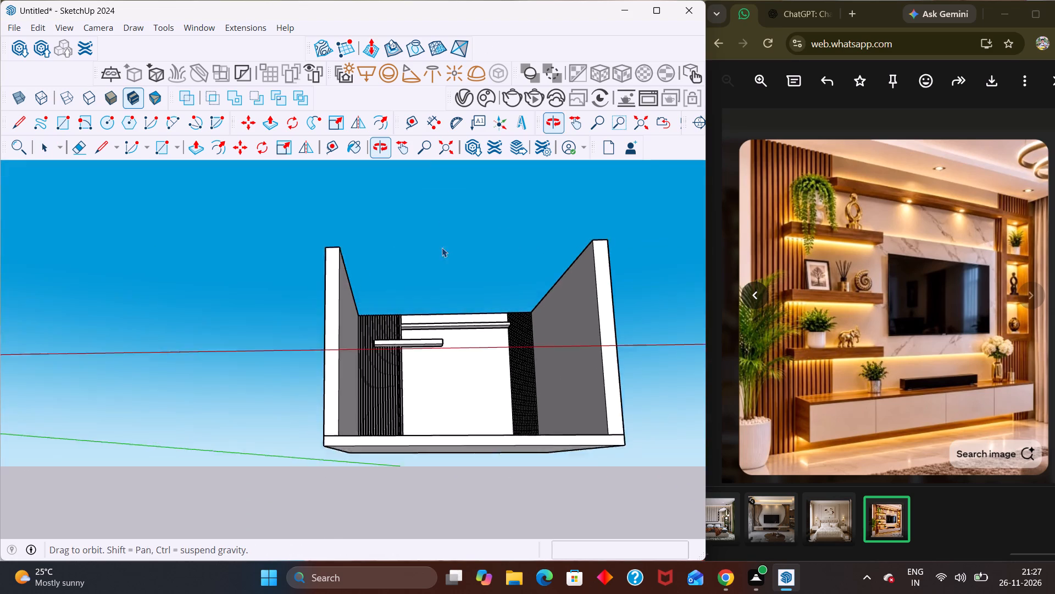
pyautogui.scroll(4, 430, 309)
pyautogui.moveTo(480, 295); pyautogui.dragTo(435, 370, button='middle')
pyautogui.scroll(4, 435, 370)
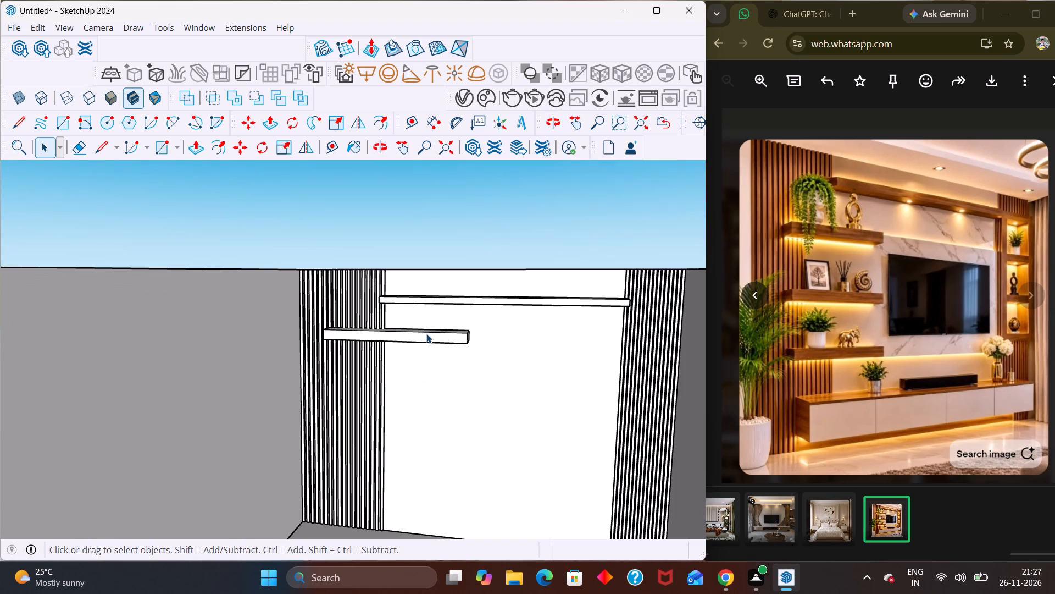
pyautogui.doubleClick(426, 334)
pyautogui.doubleClick(426, 336)
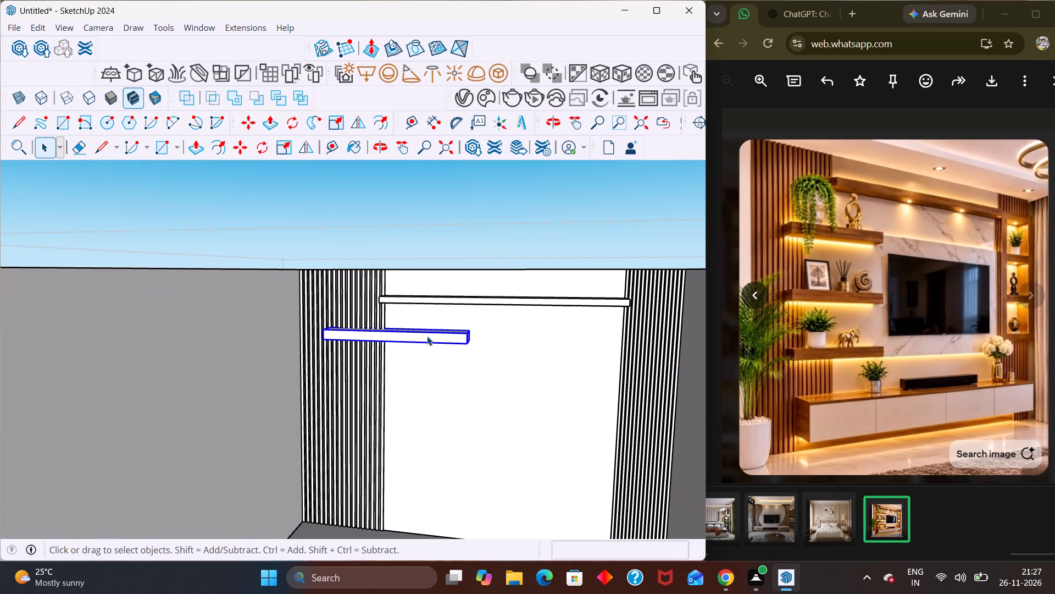
pyautogui.press('m')
pyautogui.scroll(1, 448, 372)
pyautogui.moveTo(448, 378); pyautogui.dragTo(447, 400, button='middle')
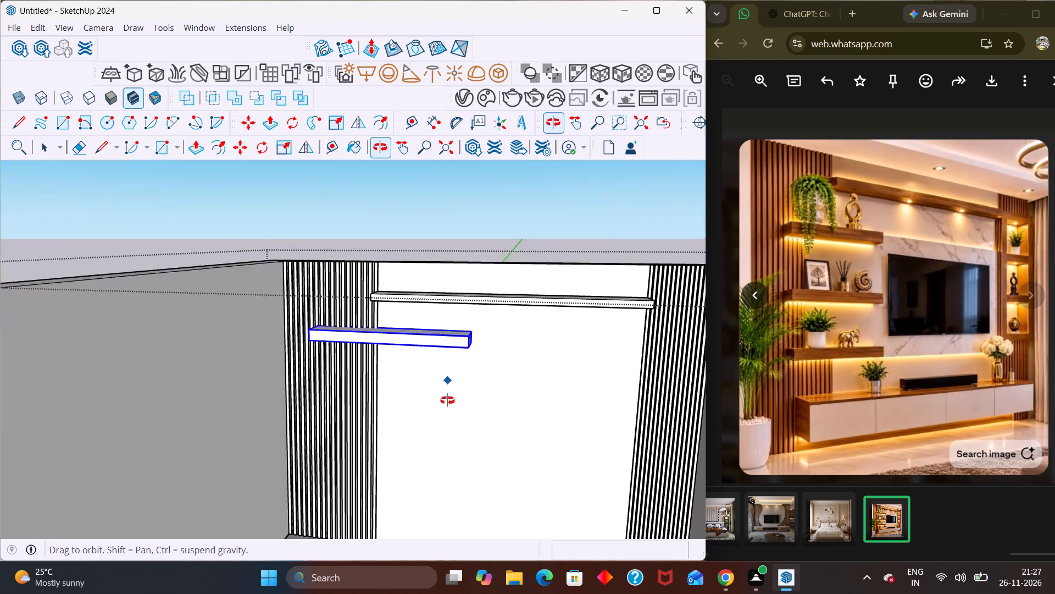
pyautogui.moveTo(447, 400); pyautogui.dragTo(431, 431, button='middle')
pyautogui.scroll(1, 475, 348)
pyautogui.click(475, 349)
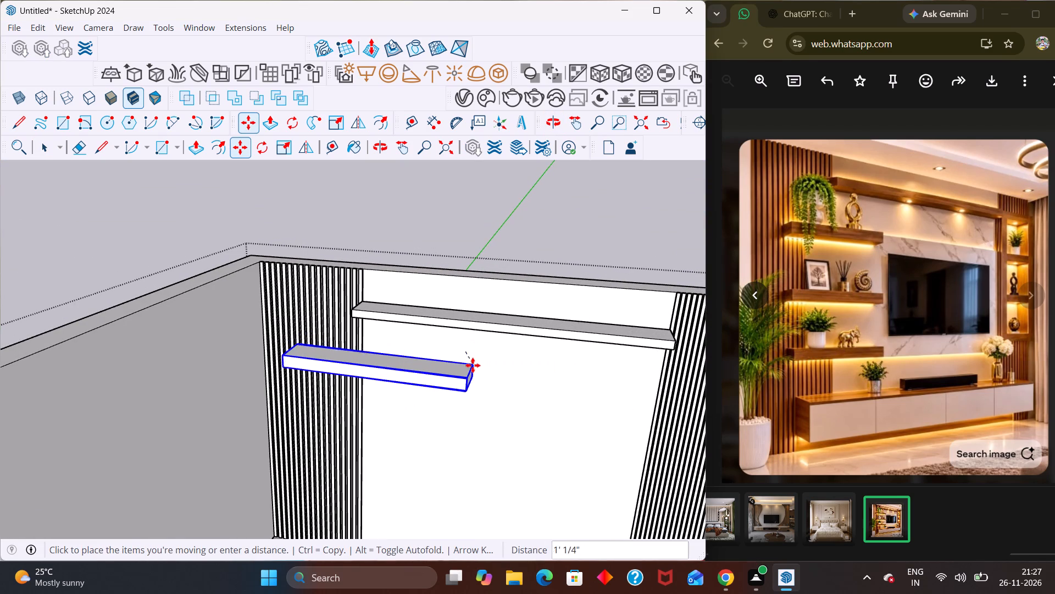
pyautogui.click(471, 370)
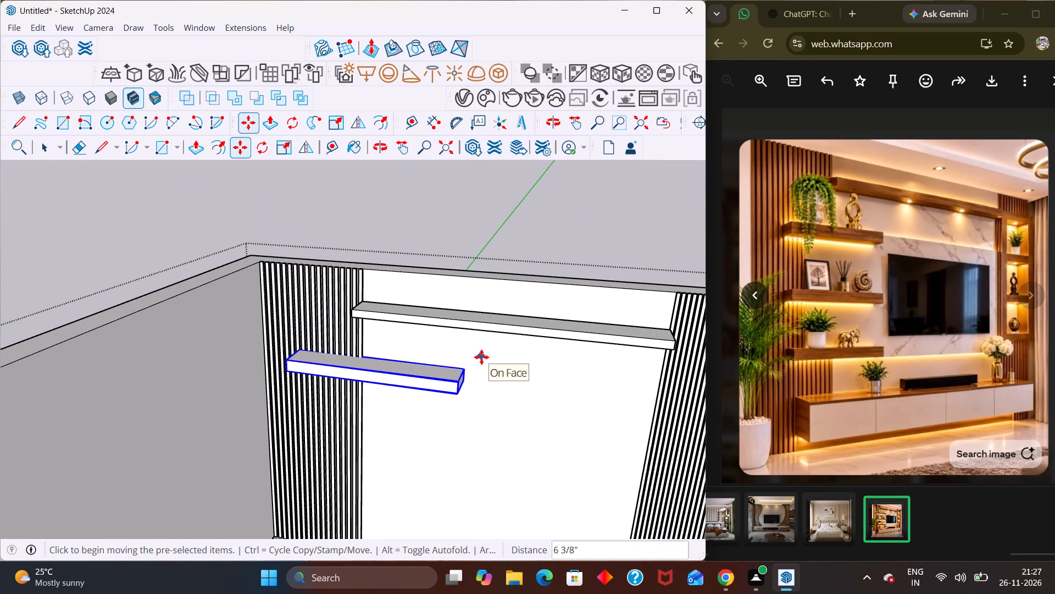
pyautogui.press('space')
pyautogui.click(513, 200)
pyautogui.scroll(-3, 521, 215)
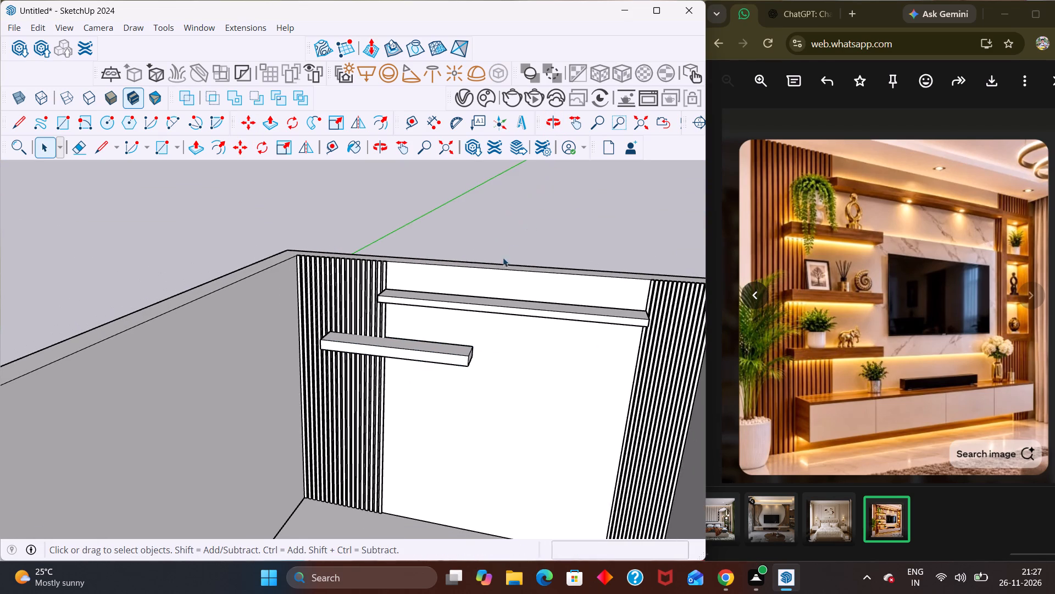
# Examine the room from several angles, checking the spanning top shelf and short floating shelf against the back wall's slat rows.
pyautogui.scroll(-1, 503, 244)
pyautogui.scroll(1, 506, 244)
pyautogui.scroll(-8, 508, 244)
pyautogui.moveTo(552, 316); pyautogui.dragTo(572, 247, button='middle')
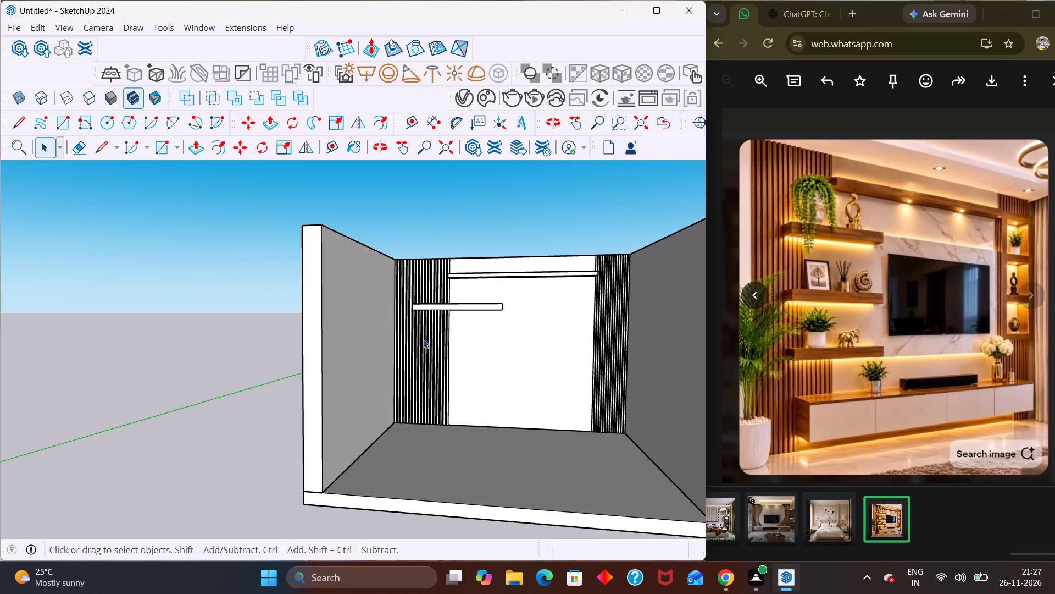
pyautogui.moveTo(448, 323); pyautogui.dragTo(434, 453, button='middle')
pyautogui.scroll(-1, 436, 437)
pyautogui.scroll(-3, 471, 359)
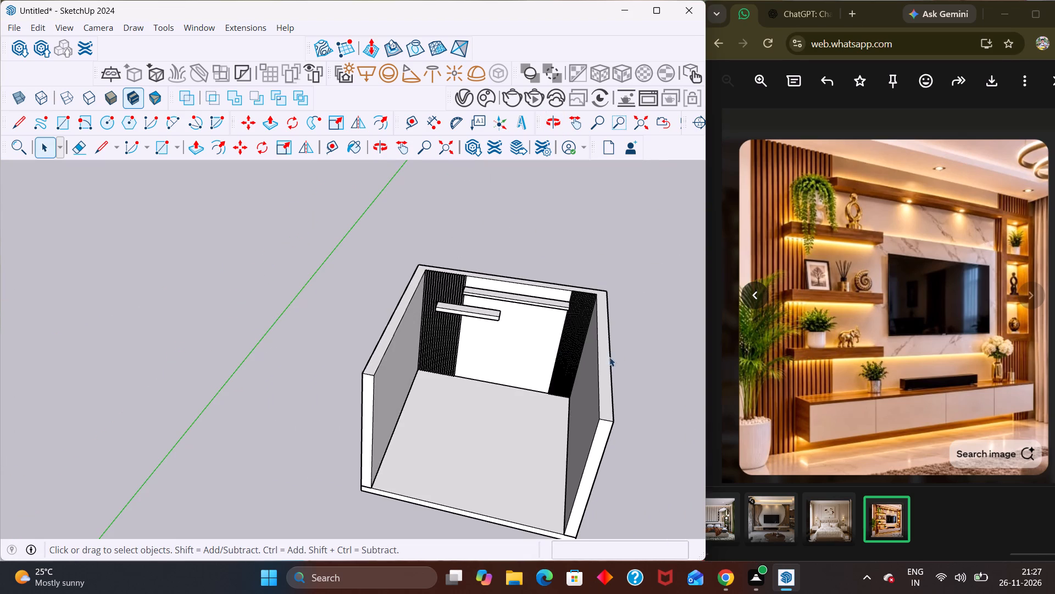
pyautogui.scroll(-1, 654, 333)
pyautogui.moveTo(659, 332); pyautogui.dragTo(667, 307, button='middle')
pyautogui.scroll(1, 666, 312)
pyautogui.middleClick(667, 305)
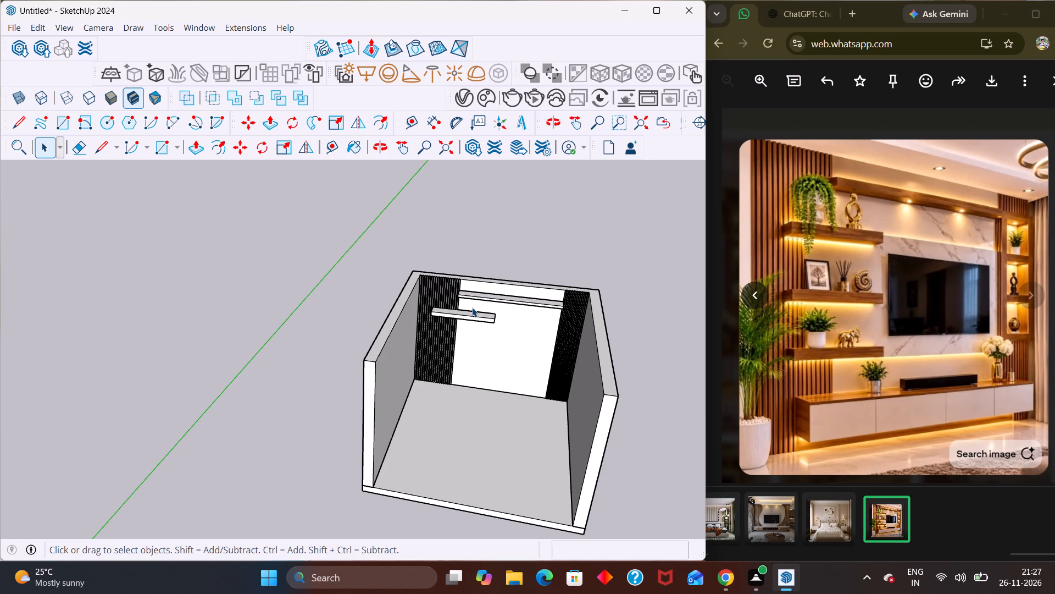
pyautogui.scroll(-2, 583, 245)
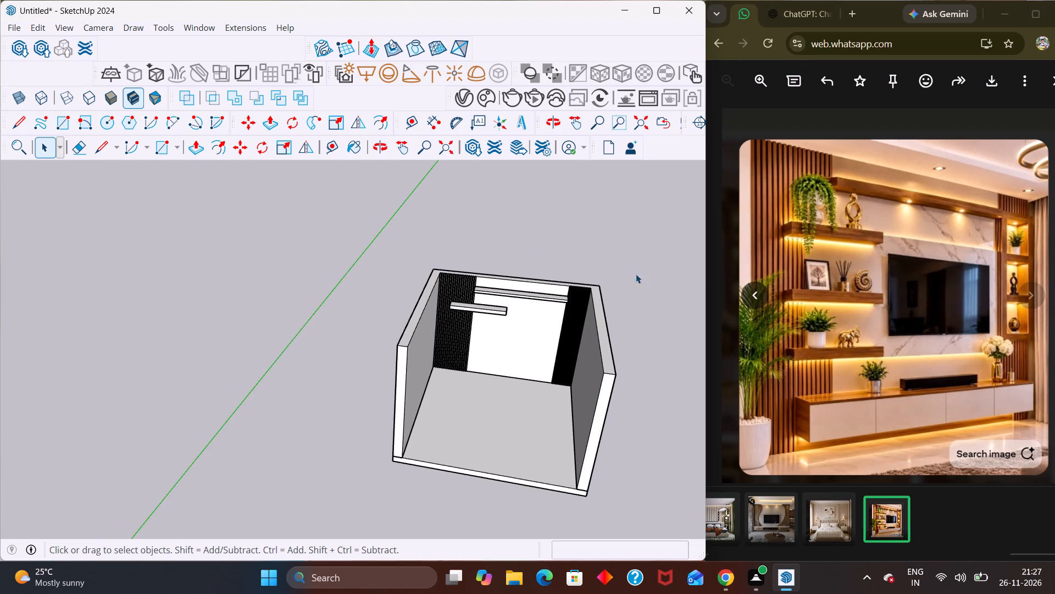
pyautogui.moveTo(600, 321); pyautogui.dragTo(608, 262, button='middle')
pyautogui.scroll(3, 608, 263)
pyautogui.scroll(2, 513, 298)
pyautogui.moveTo(513, 298); pyautogui.dragTo(463, 442, button='middle')
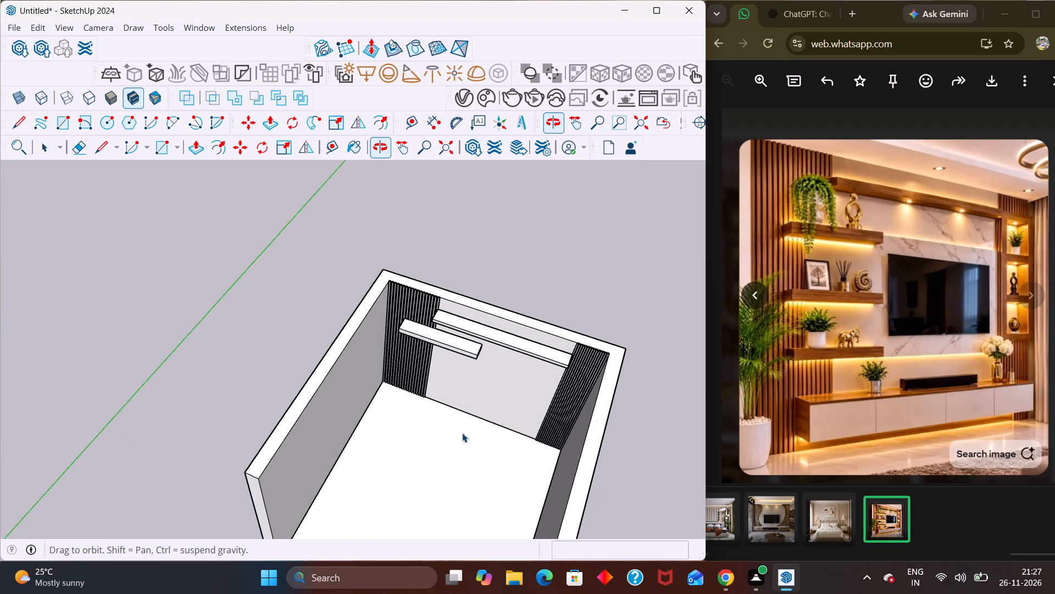
pyautogui.moveTo(462, 278); pyautogui.dragTo(442, 409, button='middle')
pyautogui.scroll(1, 462, 278)
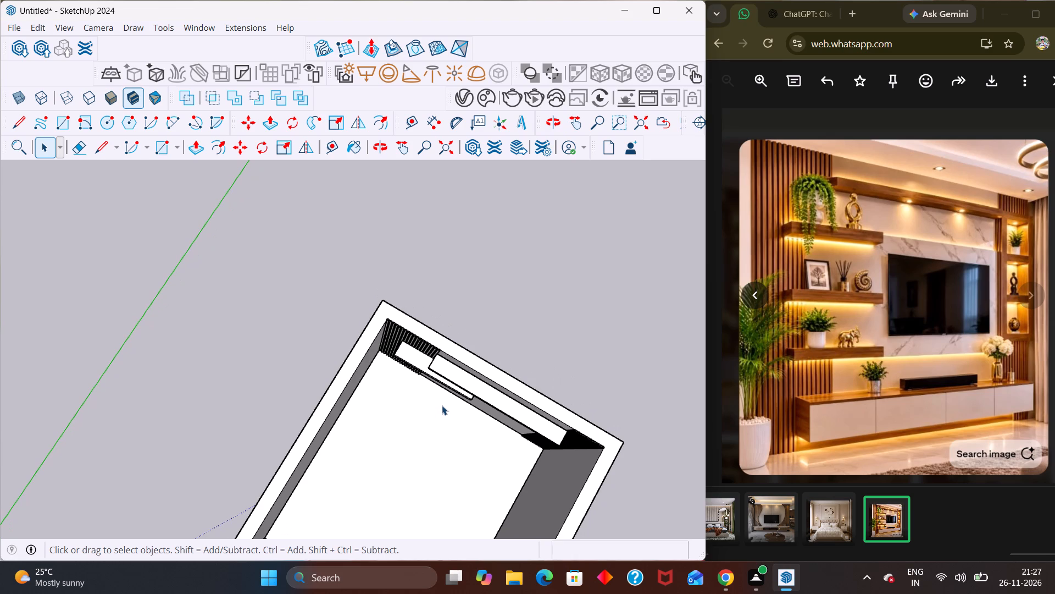
pyautogui.scroll(-10, 513, 336)
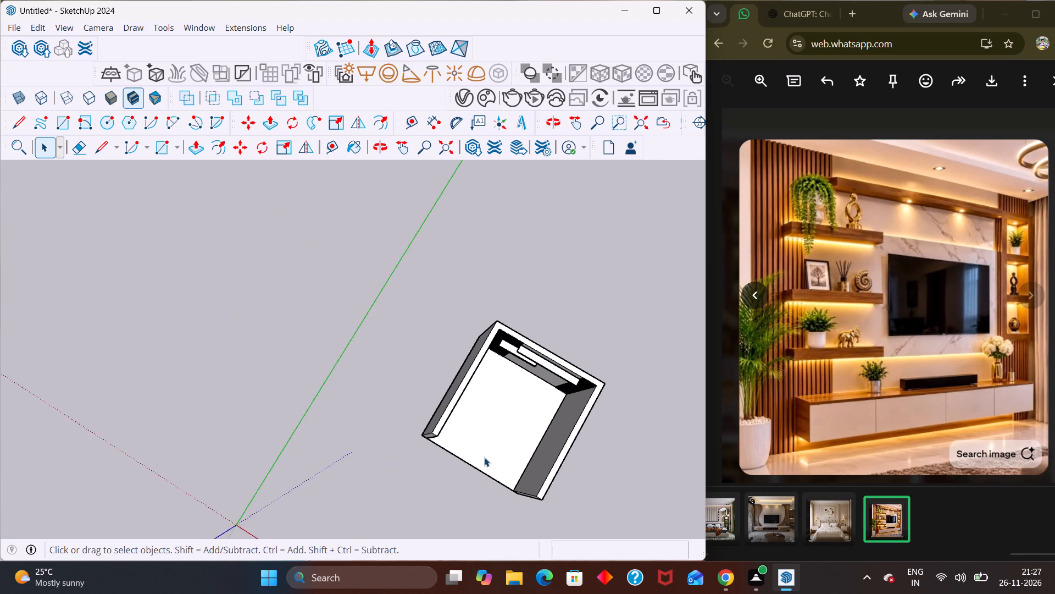
pyautogui.moveTo(487, 458); pyautogui.dragTo(576, 350, button='middle')
pyautogui.scroll(3, 573, 357)
pyautogui.scroll(2, 503, 310)
pyautogui.scroll(3, 420, 191)
pyautogui.scroll(4, 506, 254)
pyautogui.moveTo(530, 278); pyautogui.dragTo(530, 279, button='middle')
pyautogui.scroll(1, 530, 279)
pyautogui.moveTo(530, 279); pyautogui.dragTo(432, 310, button='middle')
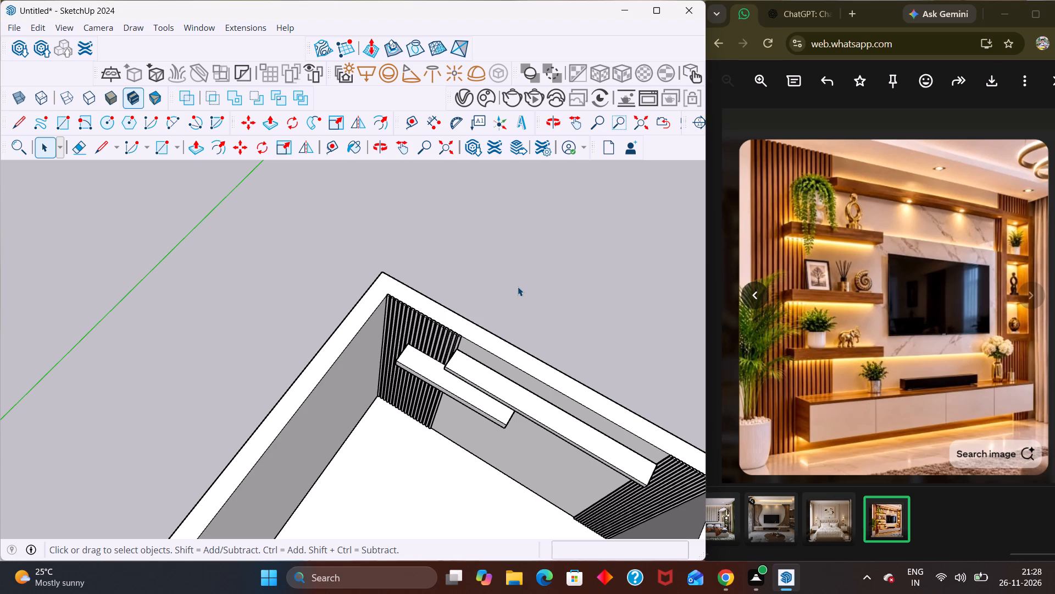
pyautogui.scroll(-4, 495, 402)
pyautogui.moveTo(491, 471); pyautogui.dragTo(538, 329, button='middle')
pyautogui.scroll(1, 538, 329)
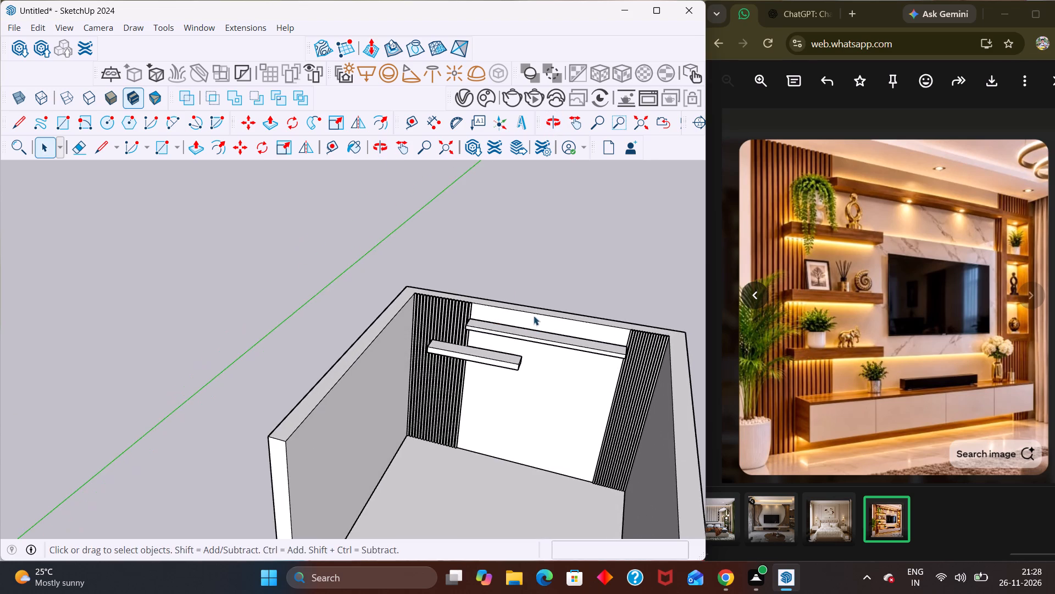
pyautogui.moveTo(502, 381); pyautogui.dragTo(504, 350, button='middle')
pyautogui.scroll(1, 504, 350)
pyautogui.middleClick(504, 350)
pyautogui.moveTo(502, 393); pyautogui.dragTo(502, 371, button='middle')
pyautogui.scroll(-2, 502, 379)
pyautogui.moveTo(506, 382); pyautogui.dragTo(517, 353, button='middle')
pyautogui.scroll(1, 508, 376)
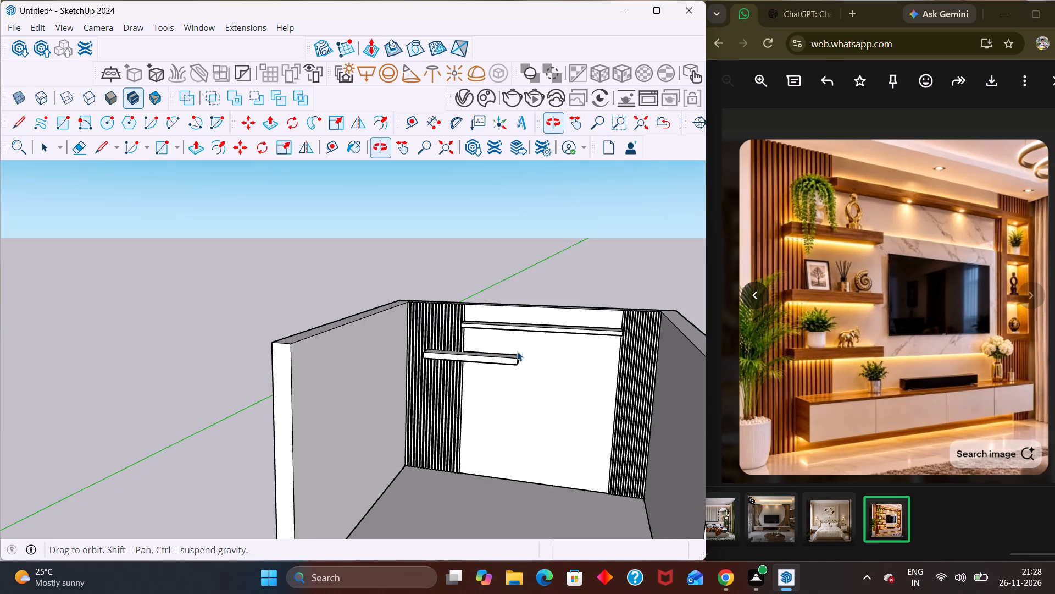
pyautogui.scroll(-5, 517, 351)
pyautogui.moveTo(547, 391); pyautogui.dragTo(548, 353, button='middle')
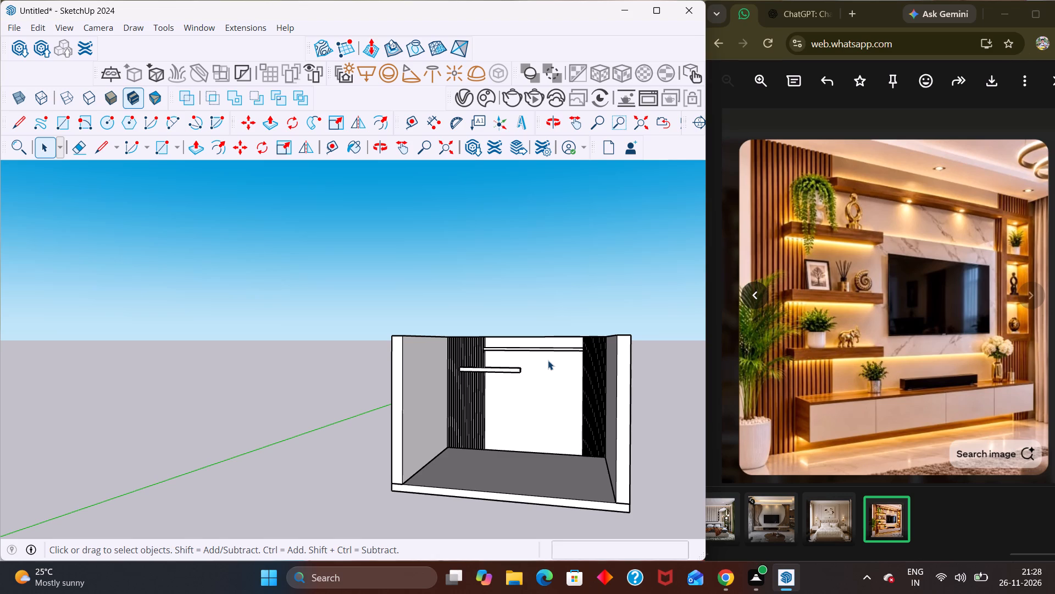
pyautogui.scroll(-4, 537, 295)
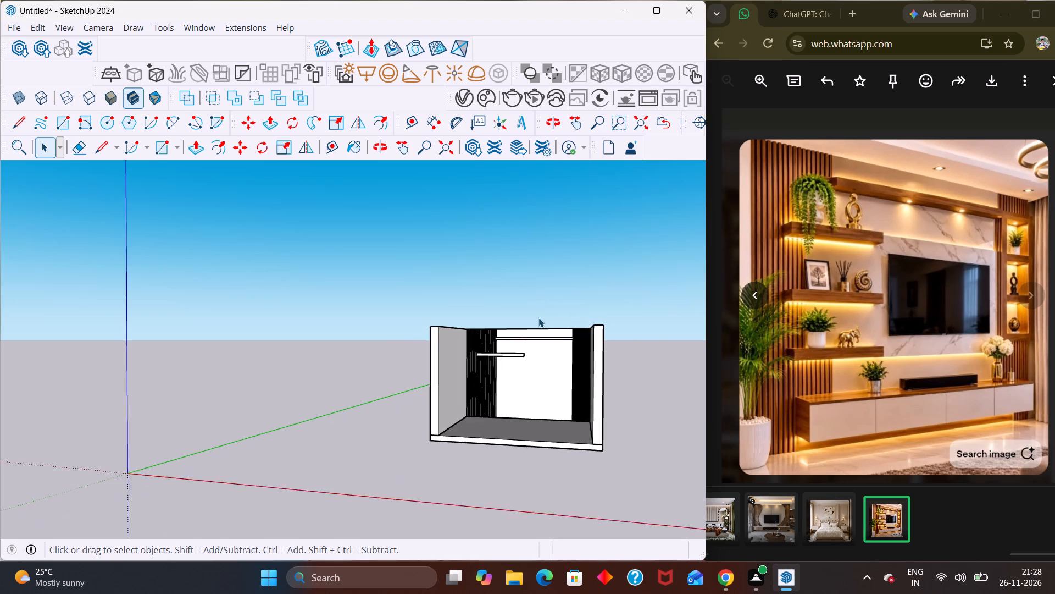
pyautogui.scroll(-1, 538, 318)
pyautogui.moveTo(531, 337); pyautogui.dragTo(540, 384, button='middle')
pyautogui.scroll(3, 570, 294)
pyautogui.scroll(-1, 570, 294)
pyautogui.scroll(2, 570, 294)
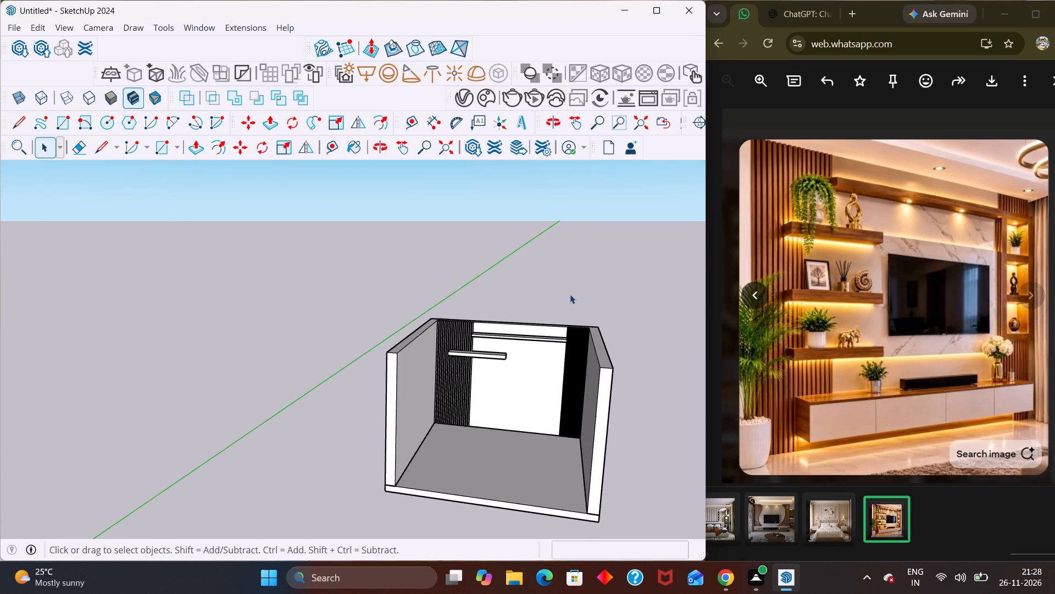
pyautogui.scroll(3, 570, 294)
pyautogui.moveTo(593, 382); pyautogui.dragTo(512, 456, button='middle')
pyautogui.scroll(1, 532, 472)
pyautogui.scroll(-2, 473, 370)
pyautogui.moveTo(473, 370); pyautogui.dragTo(485, 377, button='middle')
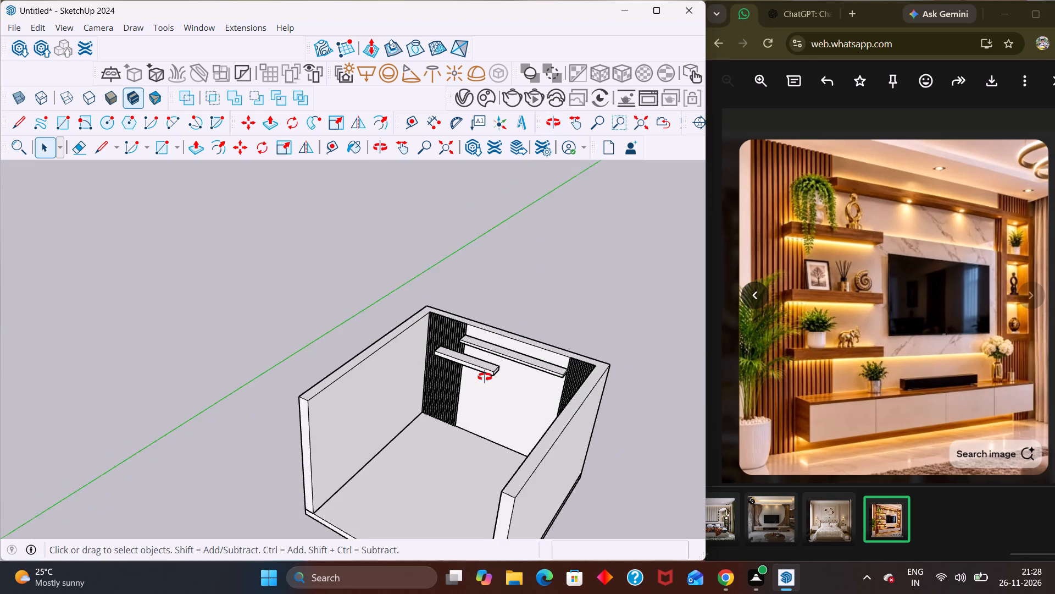
pyautogui.moveTo(485, 377); pyautogui.dragTo(498, 377, button='middle')
pyautogui.moveTo(501, 379); pyautogui.dragTo(602, 257, button='middle')
pyautogui.scroll(1, 602, 257)
pyautogui.scroll(3, 454, 392)
pyautogui.moveTo(456, 388); pyautogui.dragTo(459, 526, button='middle')
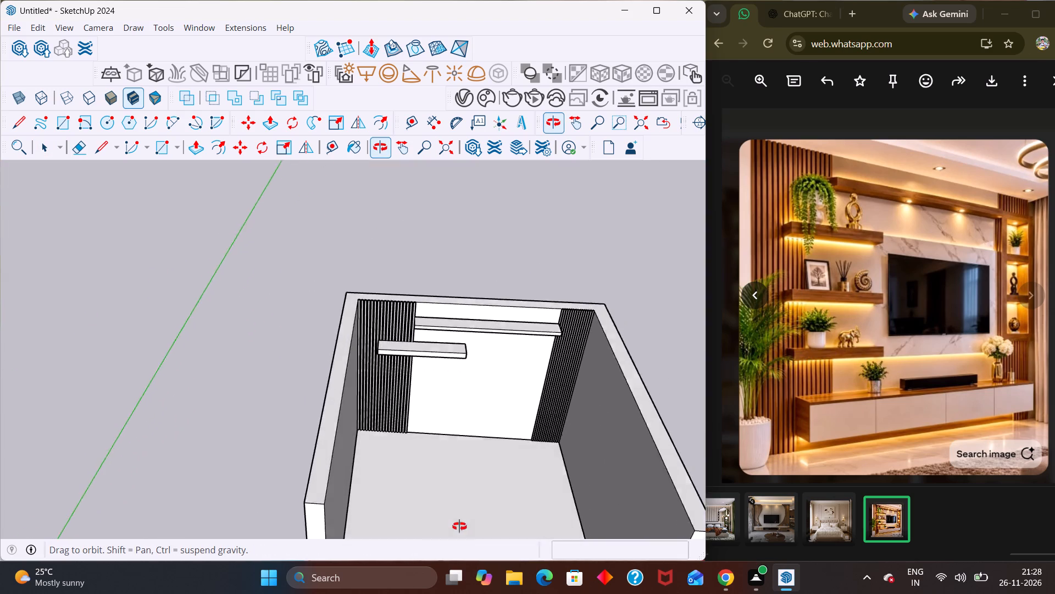
pyautogui.moveTo(459, 526); pyautogui.dragTo(343, 464, button='middle')
pyautogui.scroll(3, 545, 352)
pyautogui.scroll(-9, 541, 356)
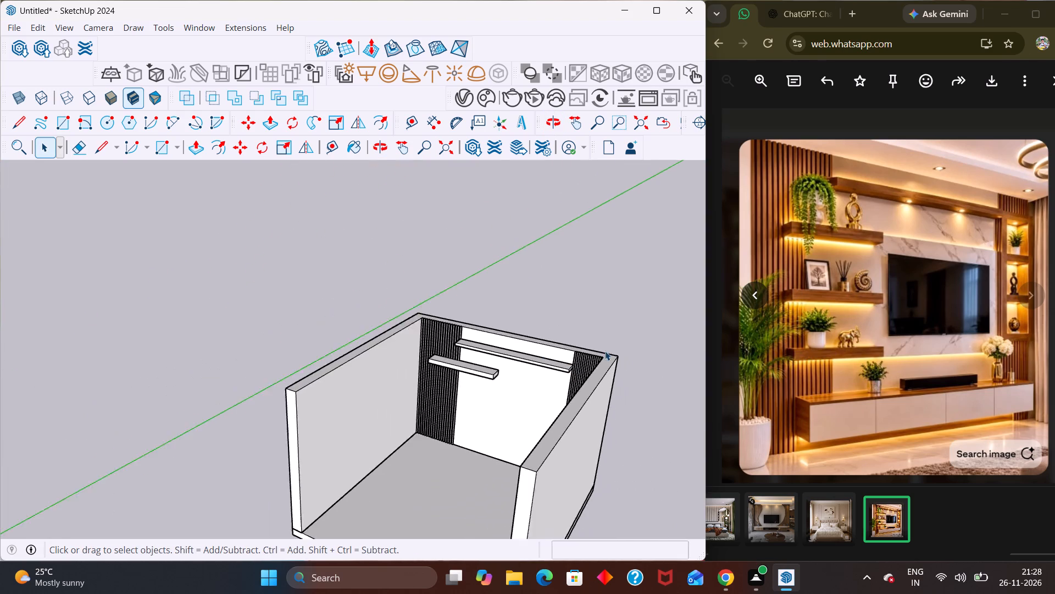
pyautogui.scroll(-4, 605, 351)
pyautogui.scroll(-3, 632, 387)
pyautogui.moveTo(622, 410); pyautogui.dragTo(708, 350, button='middle')
pyautogui.moveTo(533, 432); pyautogui.dragTo(625, 428, button='middle')
pyautogui.scroll(1, 624, 433)
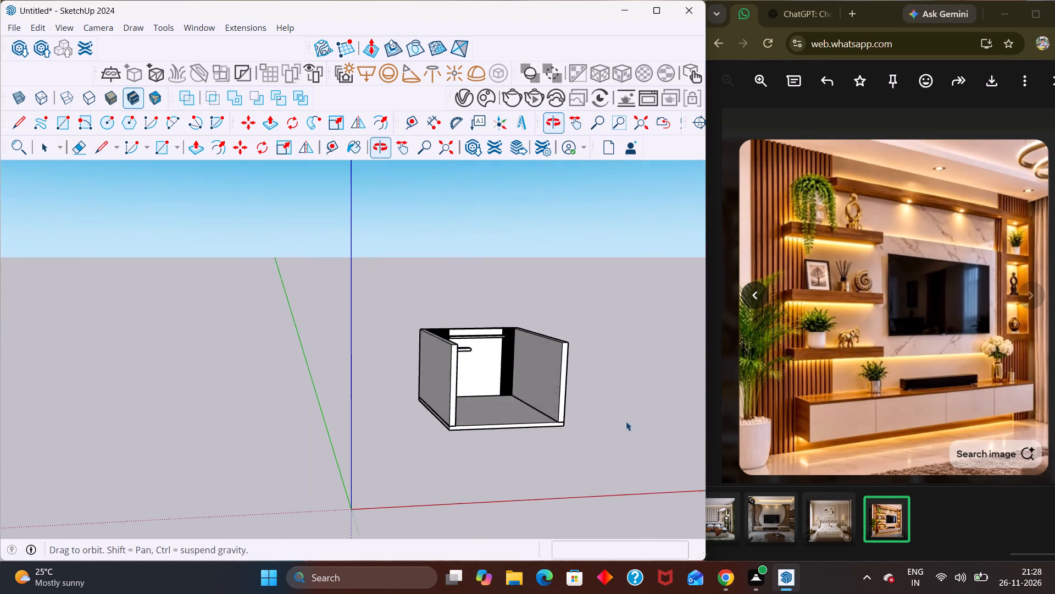
pyautogui.moveTo(529, 435); pyautogui.dragTo(514, 500, button='middle')
pyautogui.scroll(7, 527, 369)
pyautogui.moveTo(454, 285); pyautogui.dragTo(410, 427, button='middle')
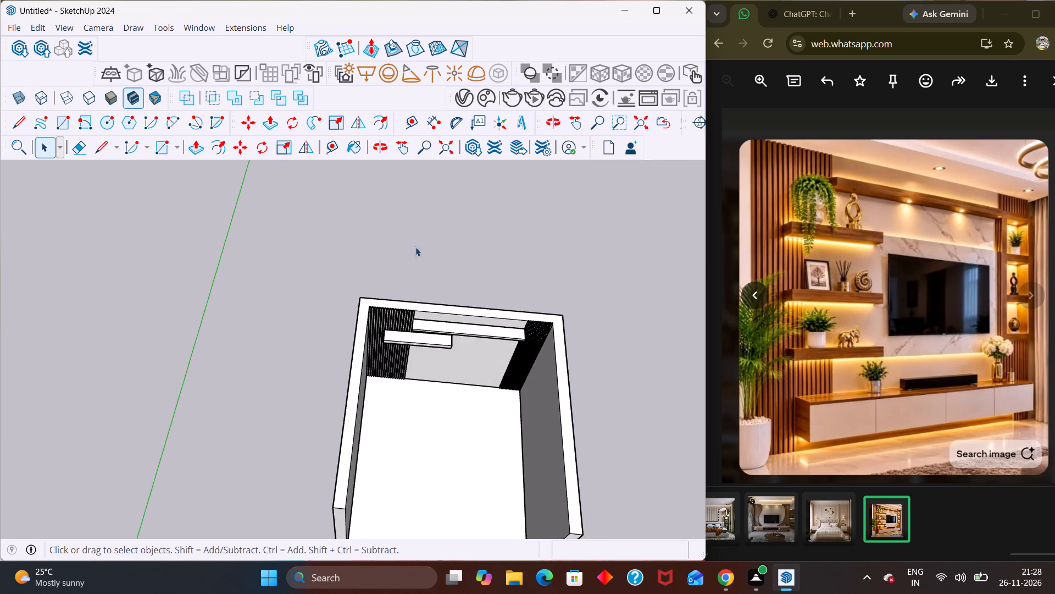
pyautogui.scroll(5, 413, 237)
pyautogui.scroll(1, 455, 342)
pyautogui.scroll(-3, 435, 379)
pyautogui.moveTo(432, 385); pyautogui.dragTo(461, 270, button='middle')
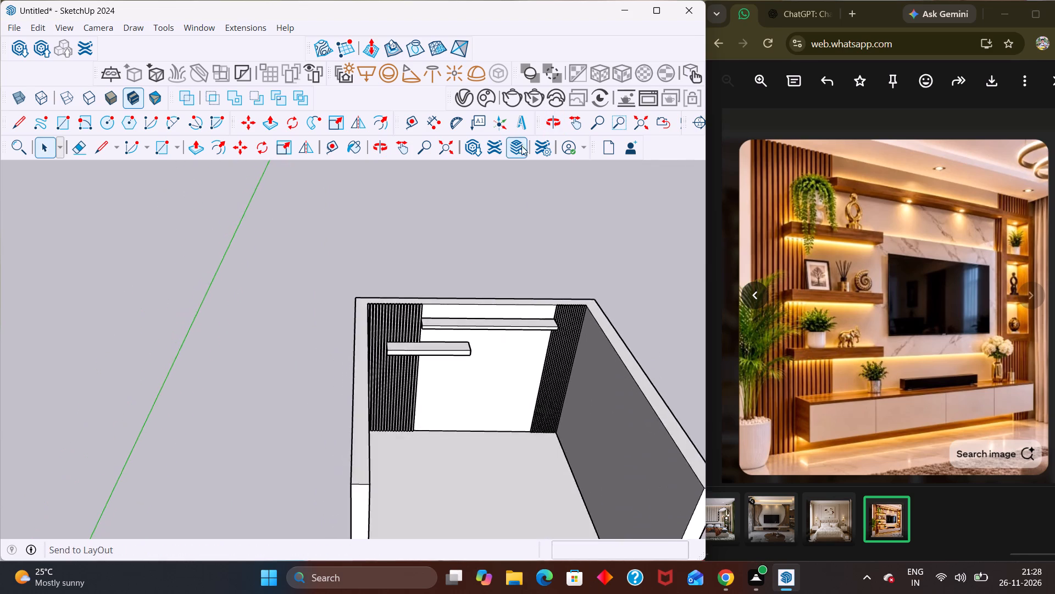
pyautogui.scroll(-1, 520, 167)
pyautogui.scroll(1, 519, 195)
pyautogui.scroll(-7, 519, 228)
# Inside the room wall group, copy the short floating shelf straight down the back wall by about 2' 2 5/16".
pyautogui.moveTo(487, 384); pyautogui.dragTo(474, 269, button='middle')
pyautogui.scroll(5, 501, 307)
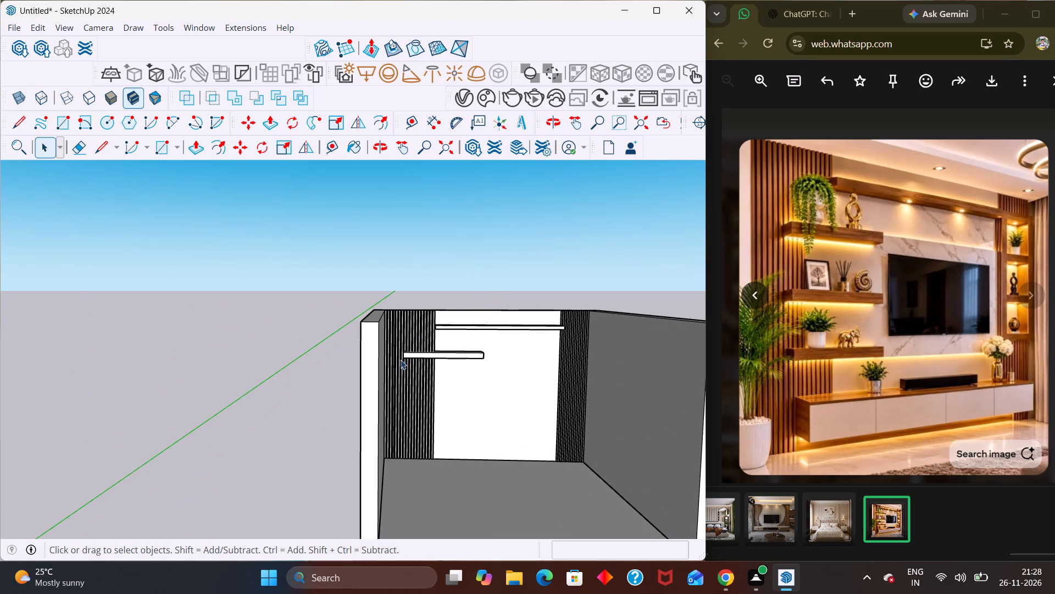
pyautogui.click(430, 354)
pyautogui.scroll(2, 440, 345)
pyautogui.click(483, 359)
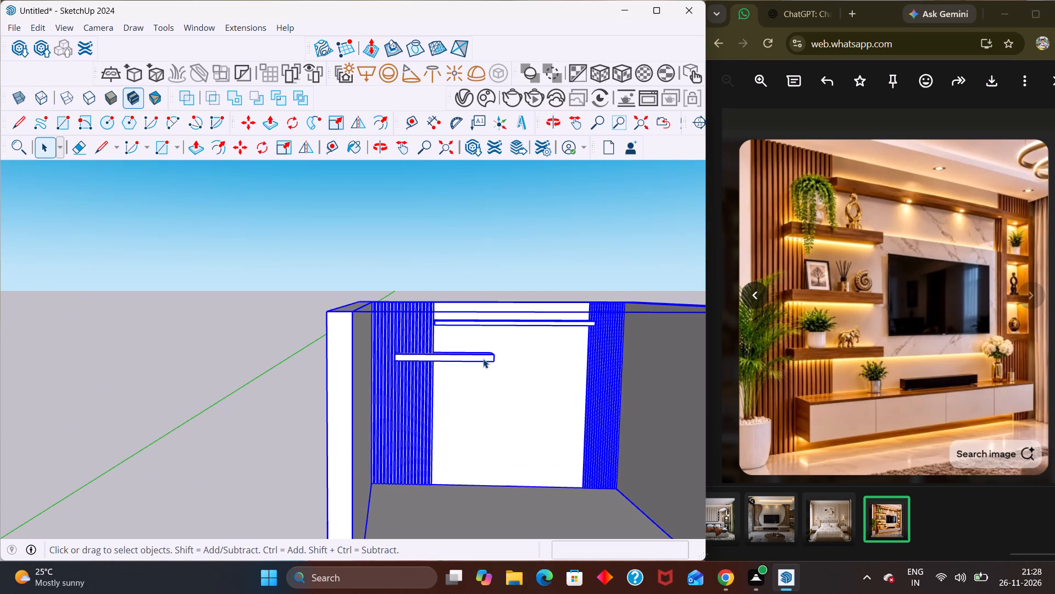
pyautogui.click(483, 359)
pyautogui.click(483, 359)
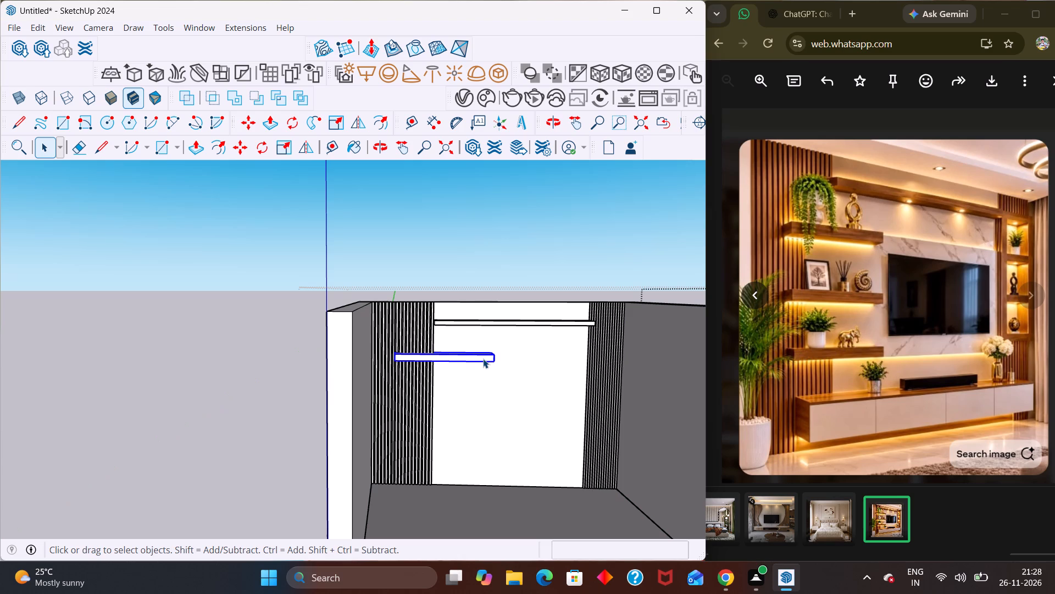
pyautogui.press('m')
pyautogui.moveTo(540, 366); pyautogui.dragTo(513, 437, button='middle')
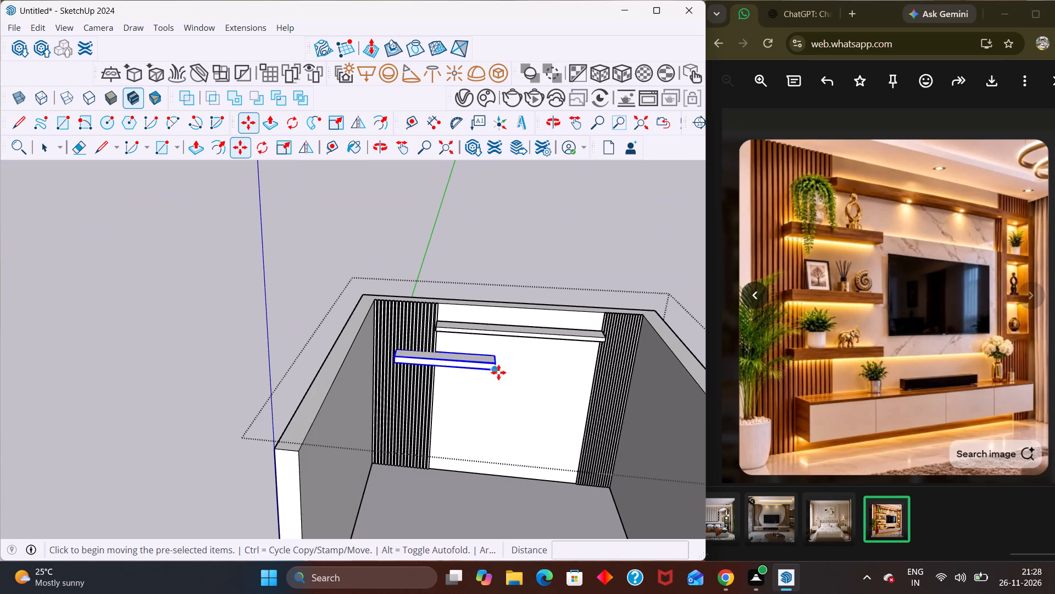
pyautogui.click(497, 356)
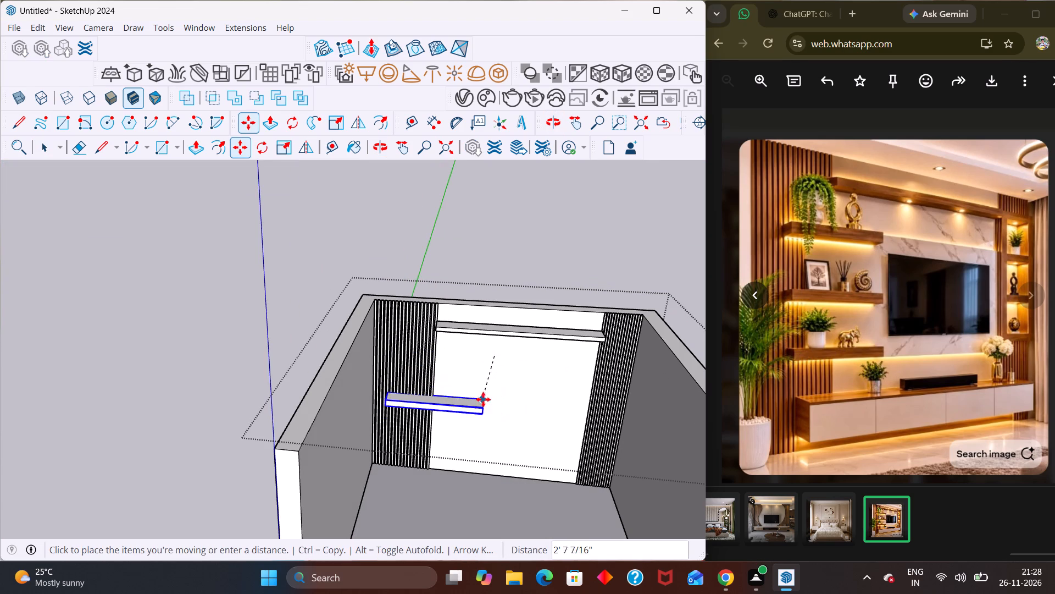
pyautogui.moveTo(486, 400); pyautogui.dragTo(314, 442, button='middle')
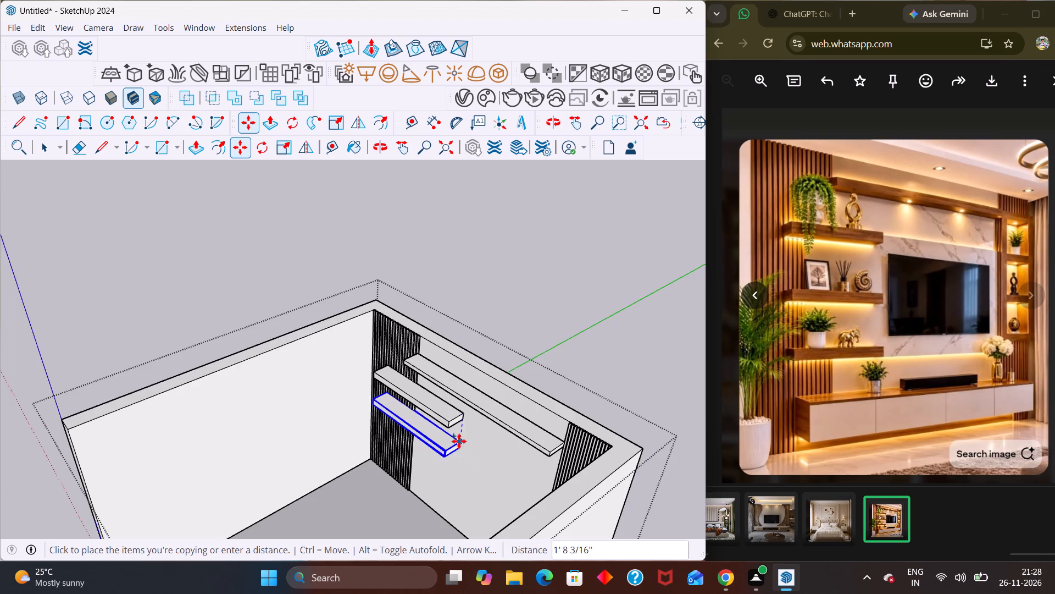
pyautogui.moveTo(459, 439); pyautogui.dragTo(509, 421, button='middle')
pyautogui.scroll(5, 457, 456)
pyautogui.moveTo(479, 437); pyautogui.dragTo(506, 345, button='middle')
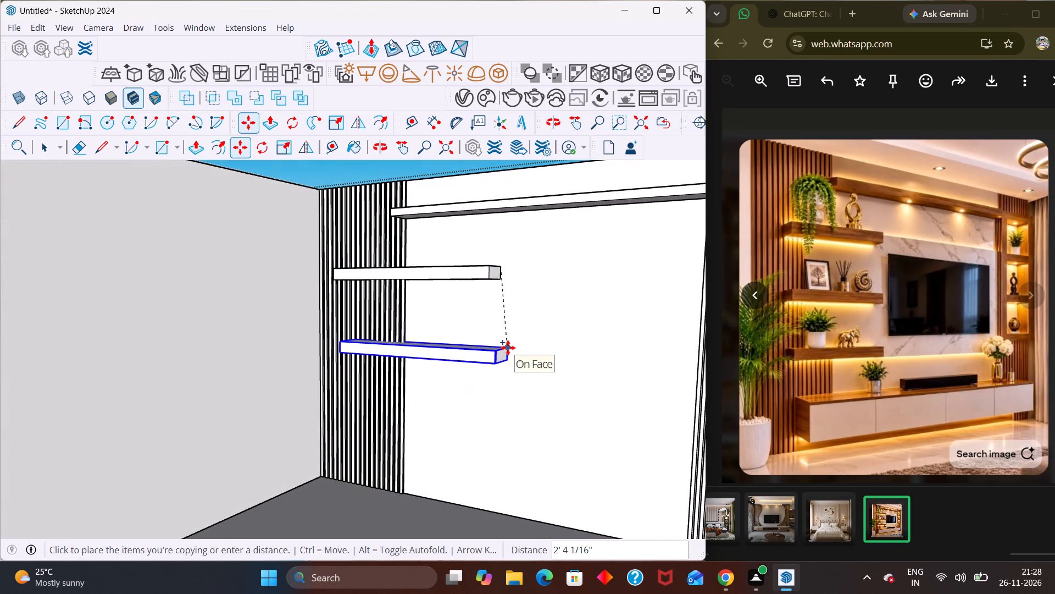
pyautogui.click(503, 343)
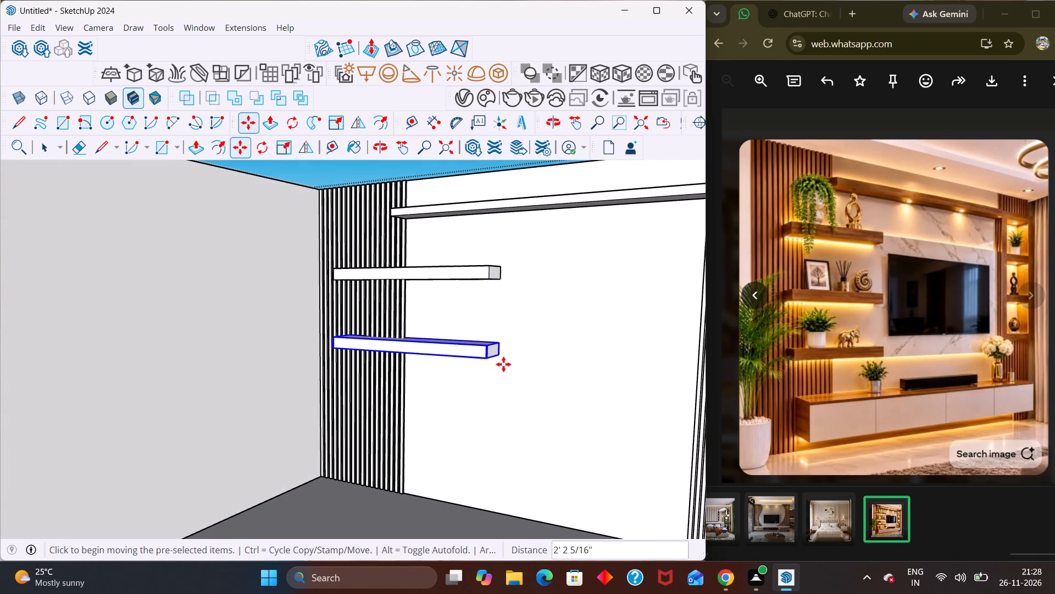
# Copy the second short shelf straight down by about 1' 10 7/16" as a third shelf, and close the room wall group.
pyautogui.click(499, 353)
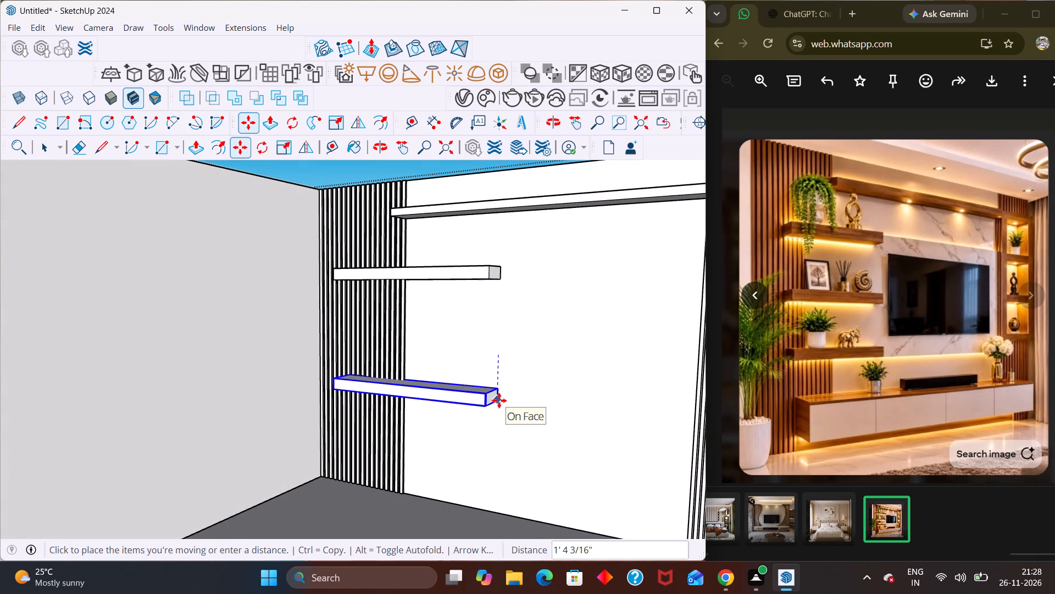
pyautogui.moveTo(502, 389); pyautogui.dragTo(503, 372, button='middle')
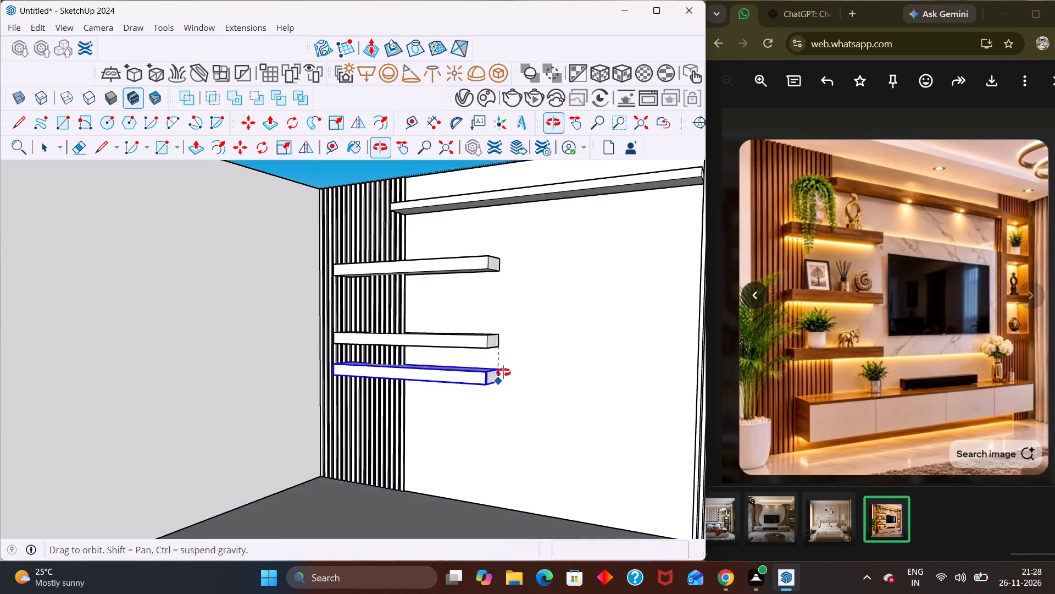
pyautogui.moveTo(503, 372); pyautogui.dragTo(519, 330, button='middle')
pyautogui.moveTo(510, 390); pyautogui.dragTo(491, 463, button='middle')
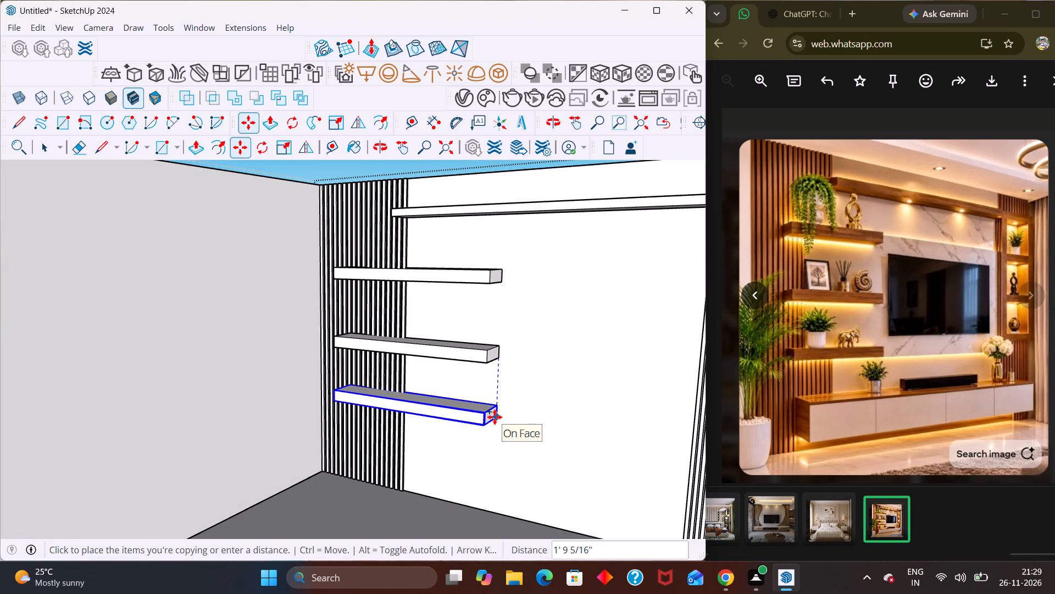
pyautogui.click(496, 421)
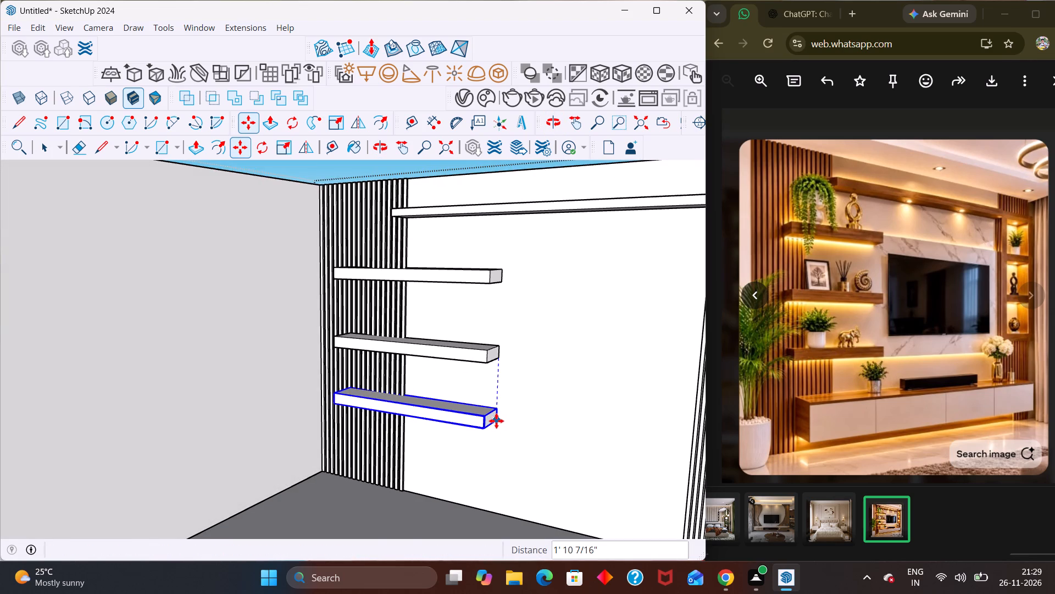
pyautogui.scroll(-8, 525, 385)
pyautogui.scroll(-1, 667, 378)
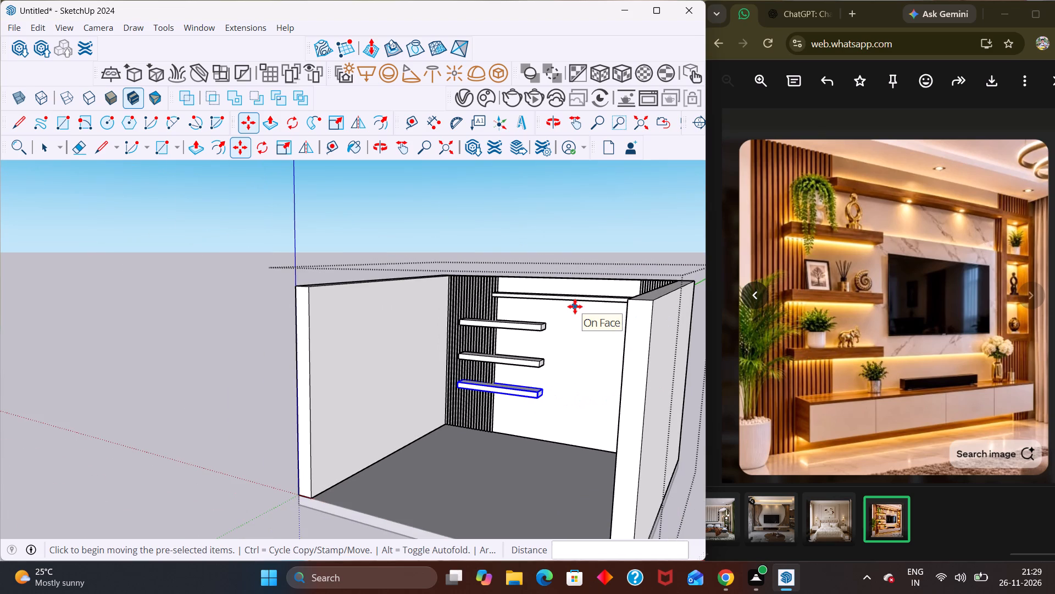
pyautogui.press('space')
pyautogui.click(556, 254)
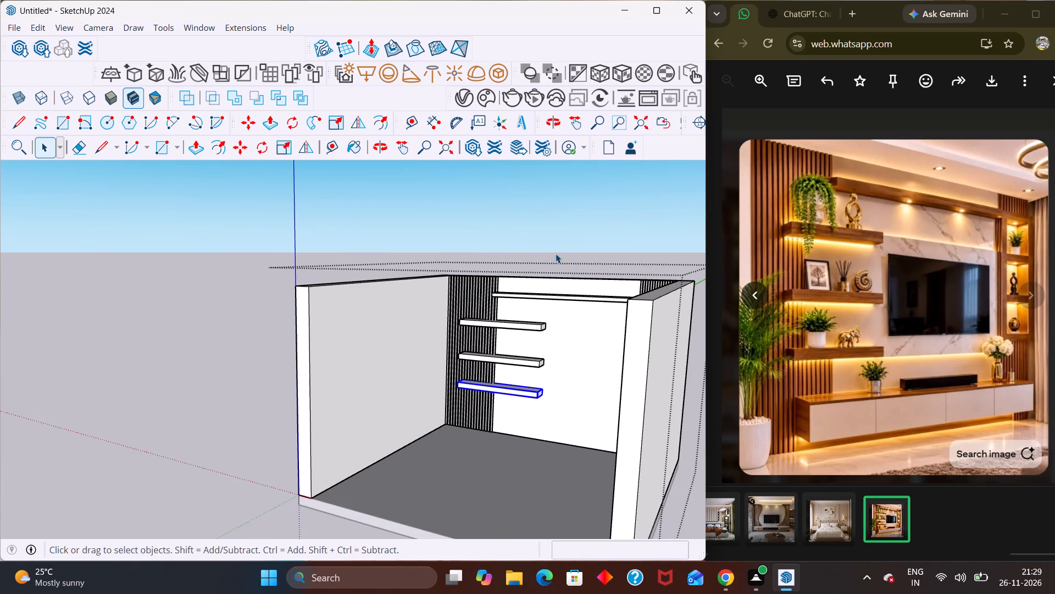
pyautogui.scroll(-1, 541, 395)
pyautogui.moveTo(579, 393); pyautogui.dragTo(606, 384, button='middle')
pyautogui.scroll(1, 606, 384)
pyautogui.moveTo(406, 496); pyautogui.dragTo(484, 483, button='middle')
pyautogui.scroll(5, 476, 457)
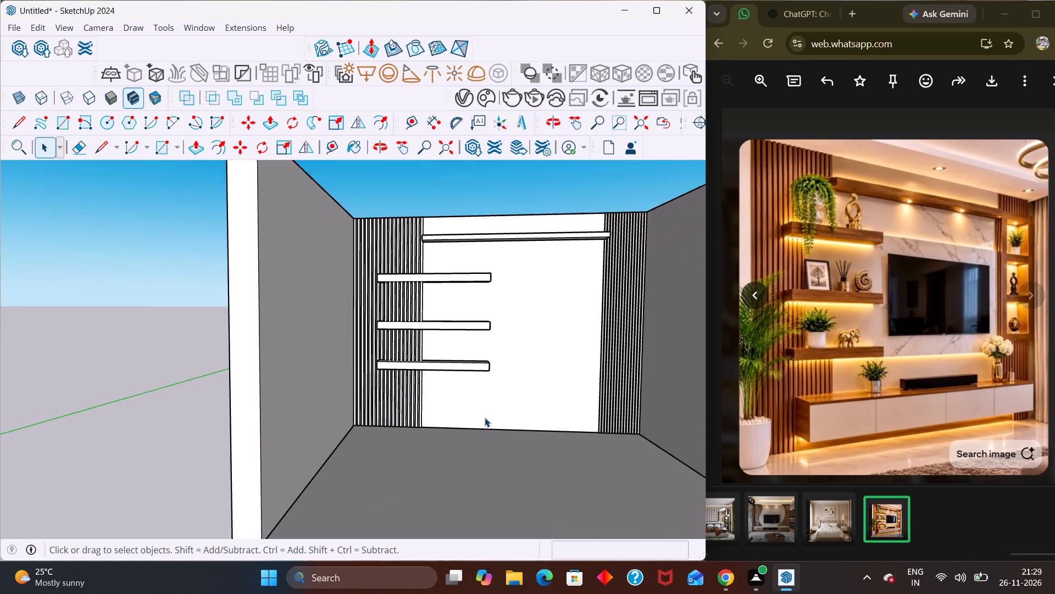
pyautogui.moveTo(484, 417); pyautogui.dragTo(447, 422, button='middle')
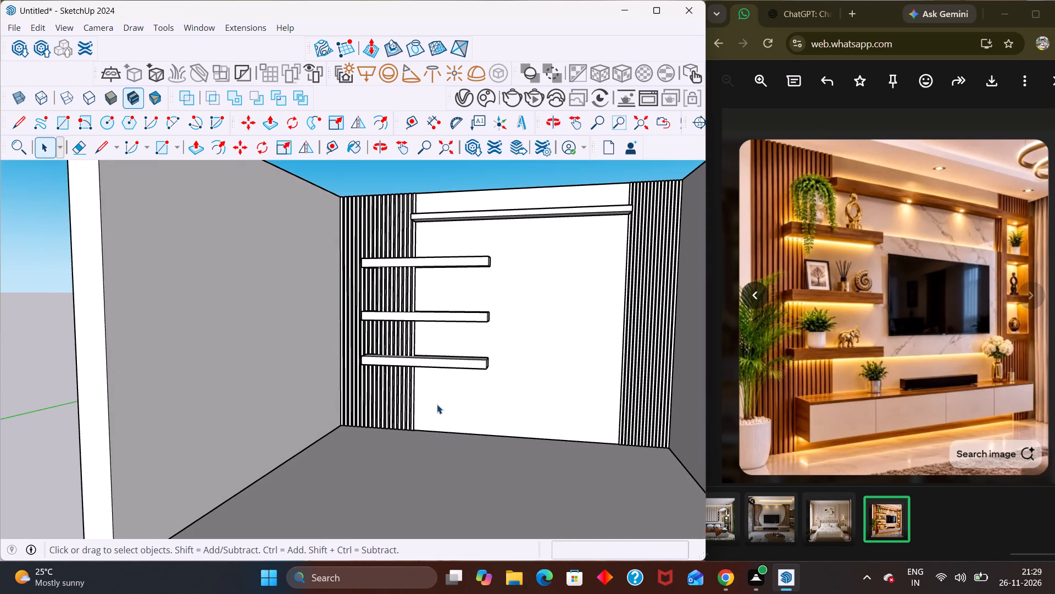
# Draw a rectangle about 1' 3 11/16" by 11' 2 3/8" low on the back wall, spanning both slat rows below the short shelves.
pyautogui.press('r')
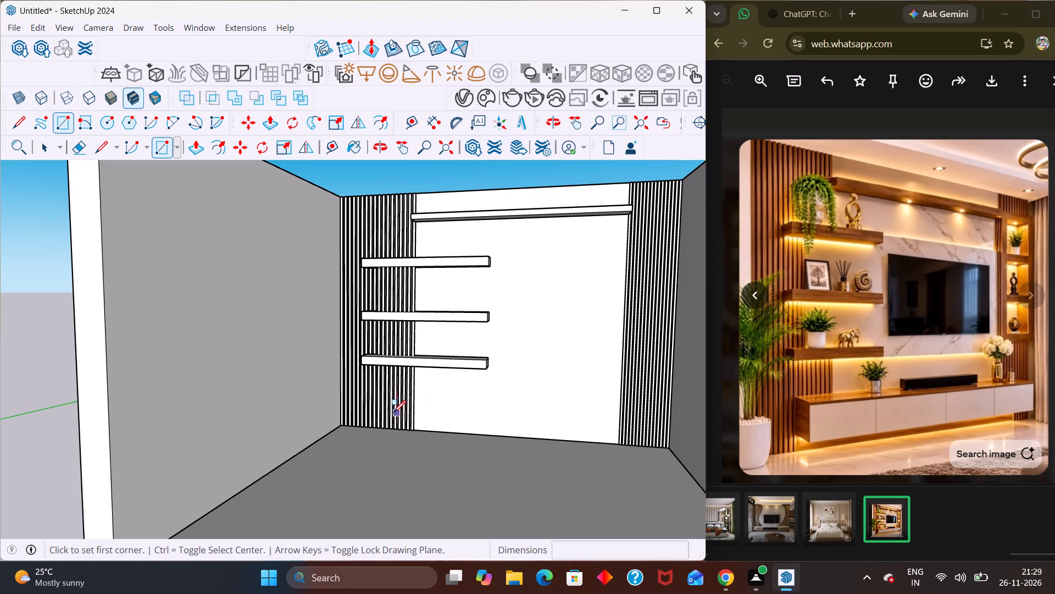
pyautogui.moveTo(393, 413); pyautogui.dragTo(396, 481, button='middle')
pyautogui.moveTo(393, 428); pyautogui.dragTo(399, 353, button='middle')
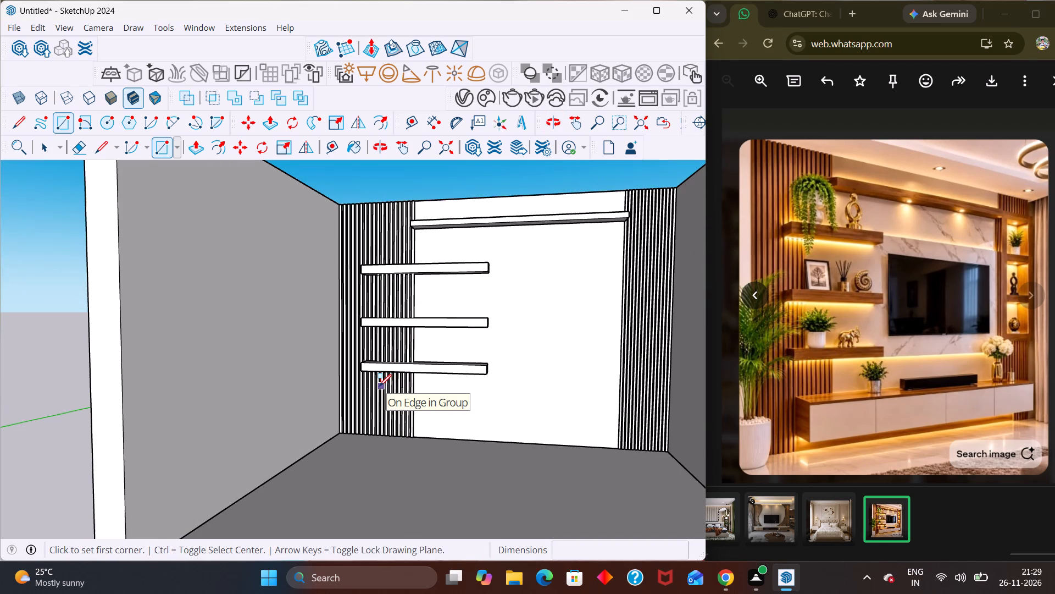
pyautogui.click(379, 396)
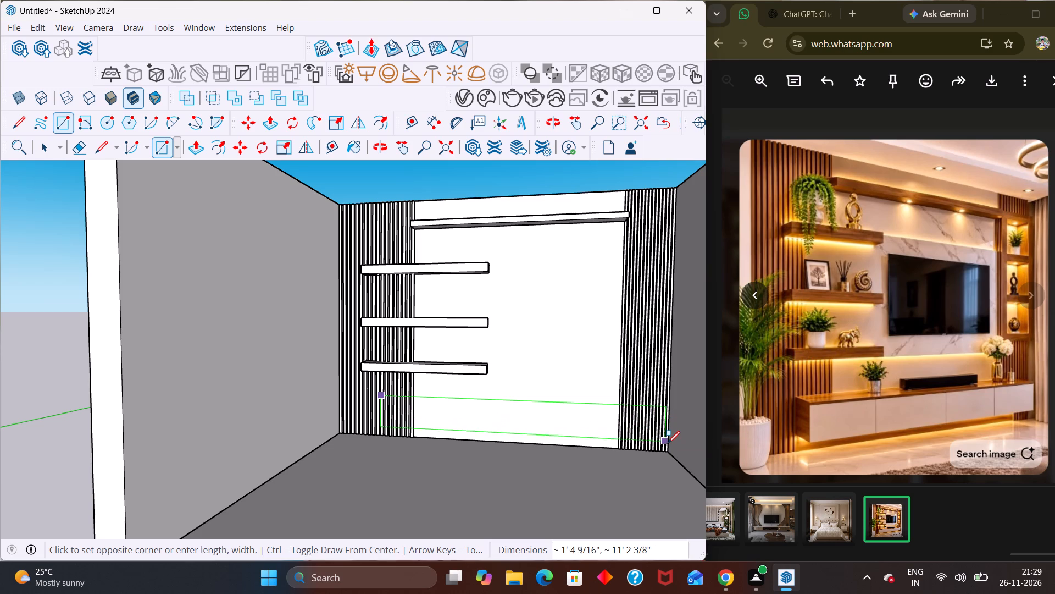
pyautogui.scroll(4, 667, 440)
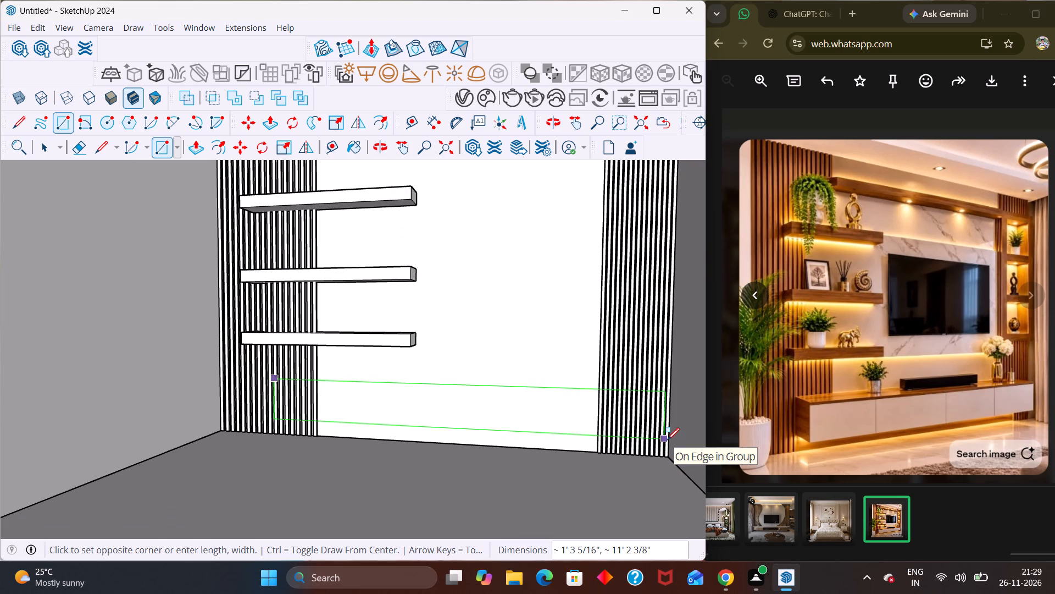
pyautogui.click(667, 441)
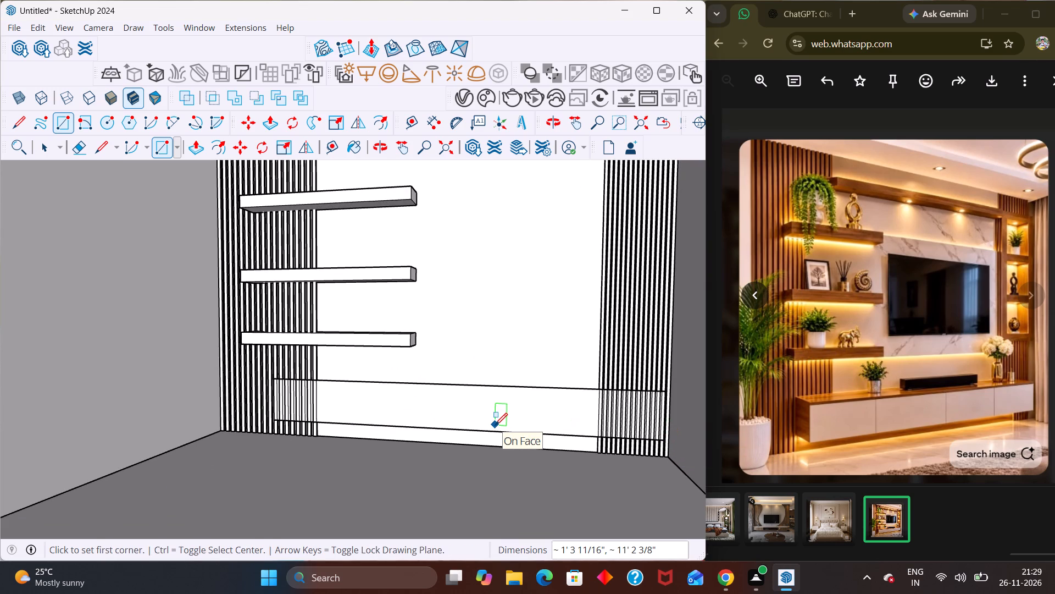
# Make the low rectangle's face and its edges into a group.
pyautogui.press('space')
pyautogui.click(492, 413)
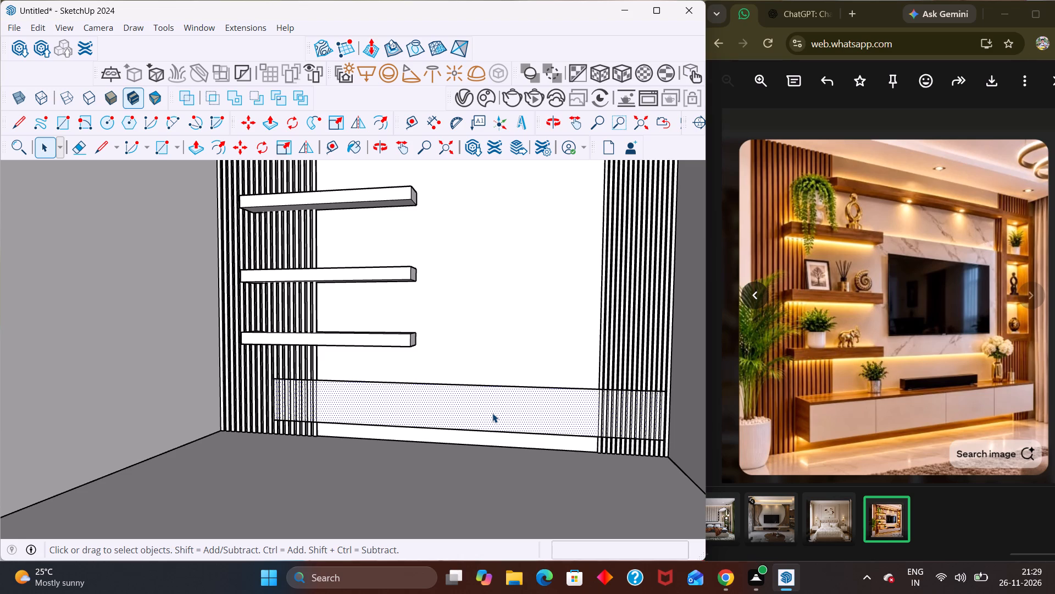
pyautogui.rightClick(492, 413)
pyautogui.tripleClick(462, 408)
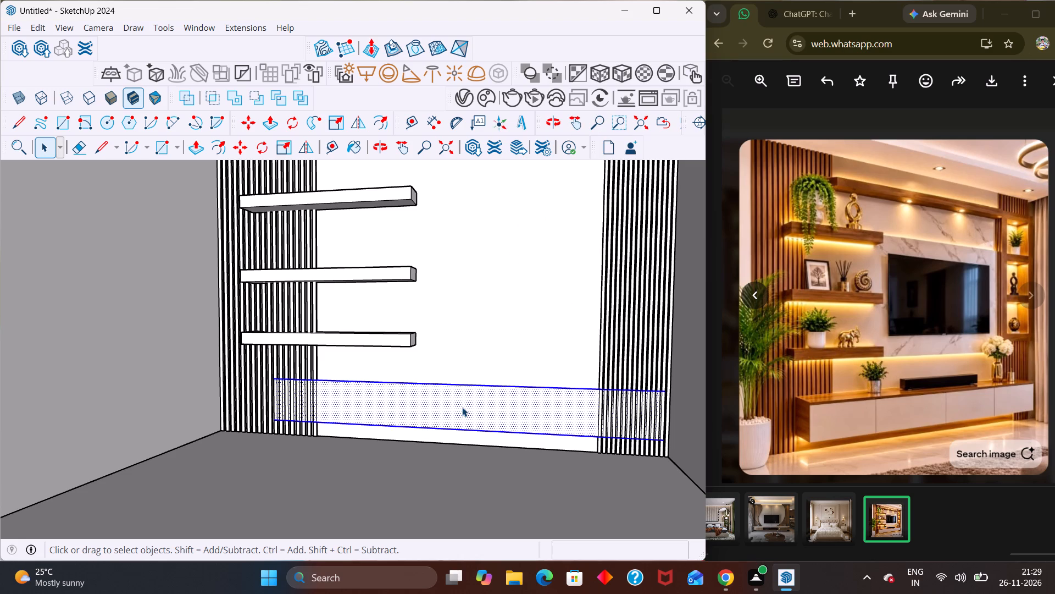
pyautogui.rightClick(462, 403)
pyautogui.click(523, 220)
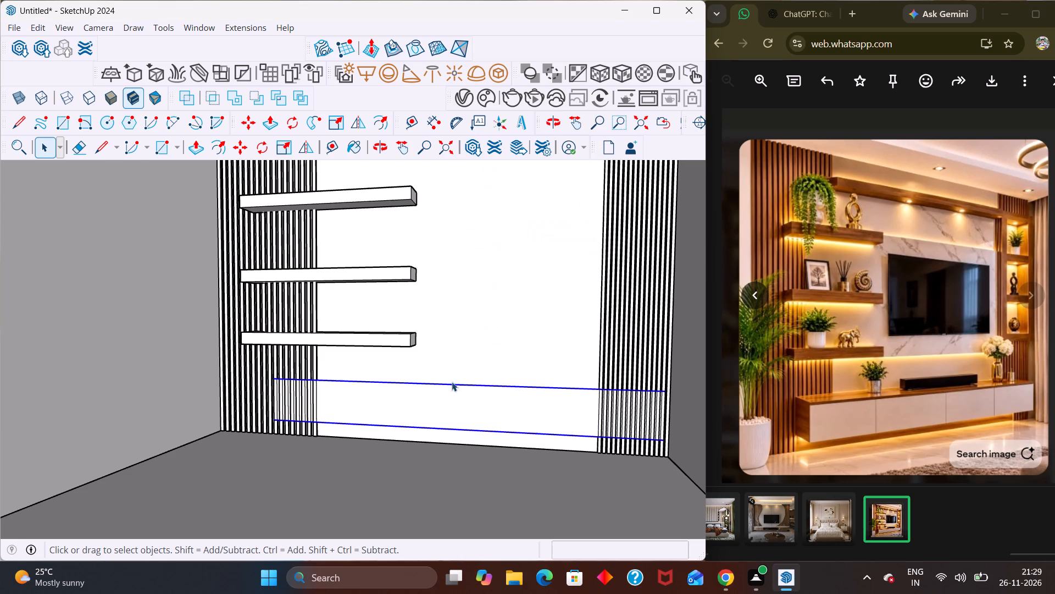
# Inside the new group, extrude the low rectangle about 11 3/8" into the room as a TV console, and close the group.
pyautogui.doubleClick(428, 403)
pyautogui.press('p')
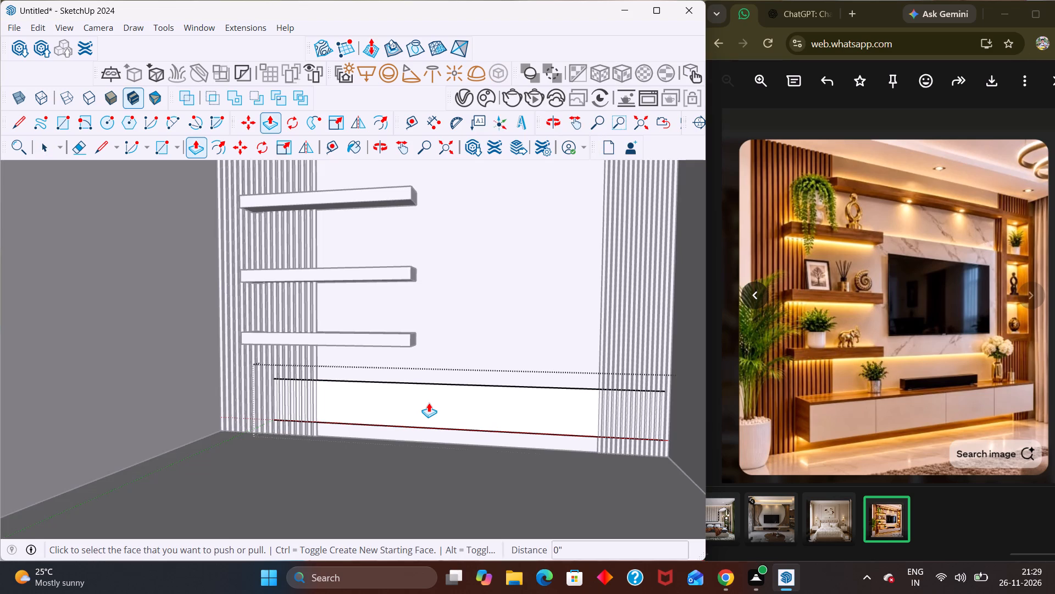
pyautogui.click(478, 402)
pyautogui.moveTo(488, 404); pyautogui.dragTo(308, 561, button='middle')
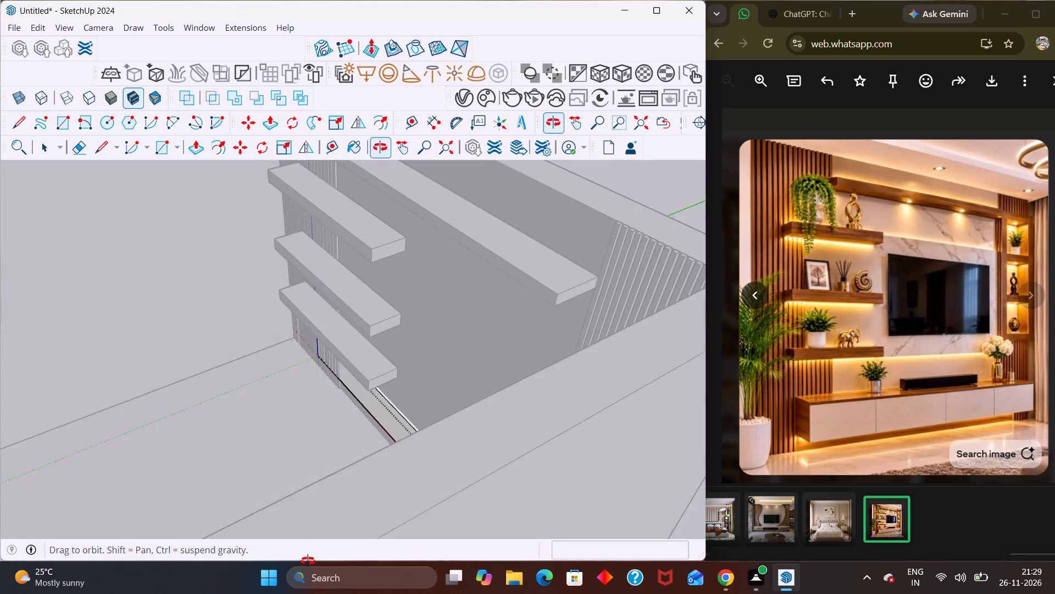
pyautogui.moveTo(308, 561); pyautogui.dragTo(308, 554, button='middle')
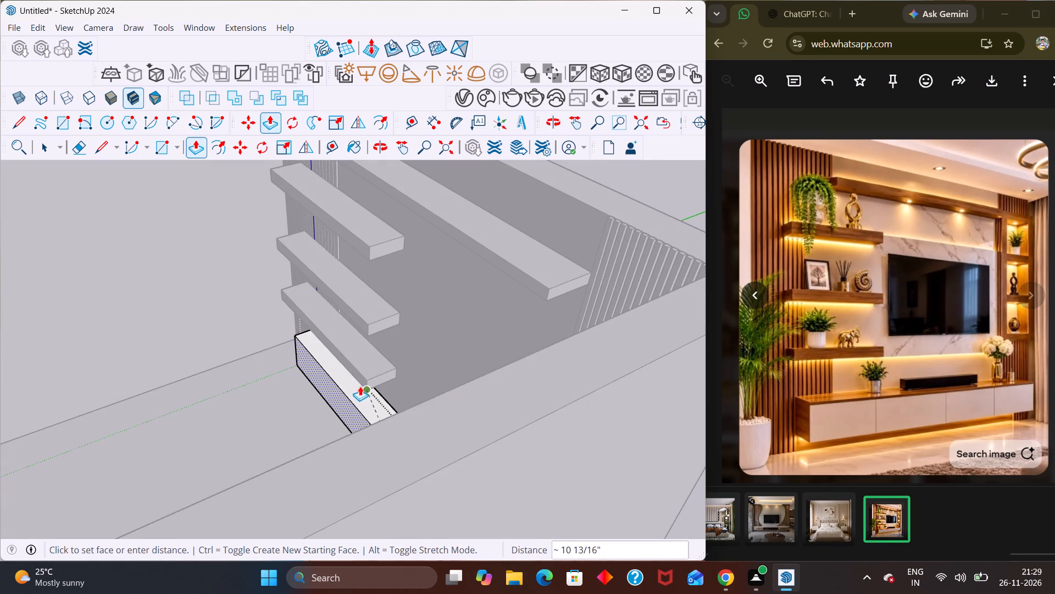
pyautogui.moveTo(359, 388); pyautogui.dragTo(376, 460, button='middle')
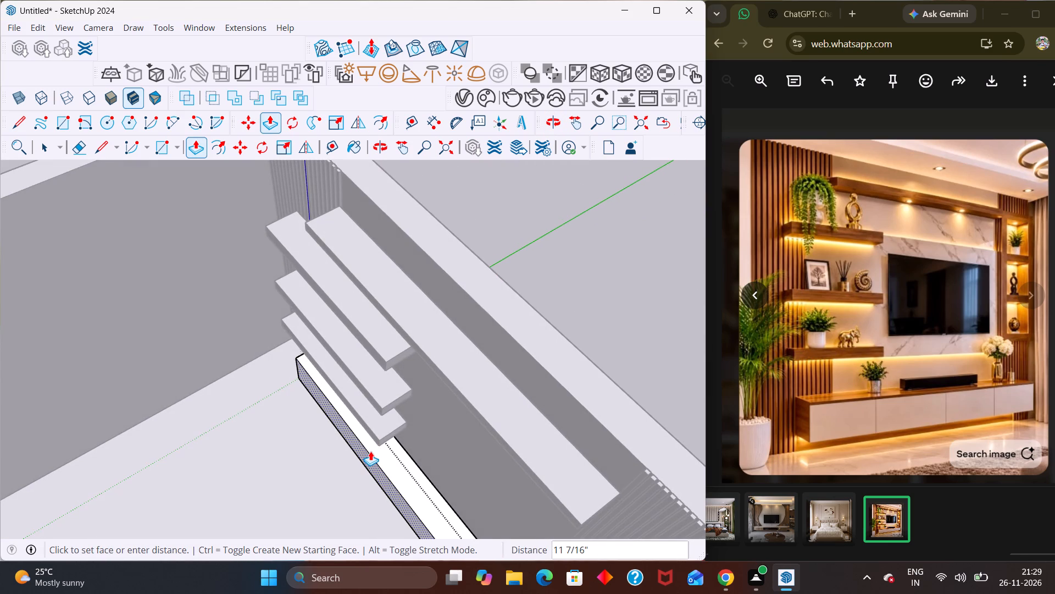
pyautogui.scroll(4, 370, 451)
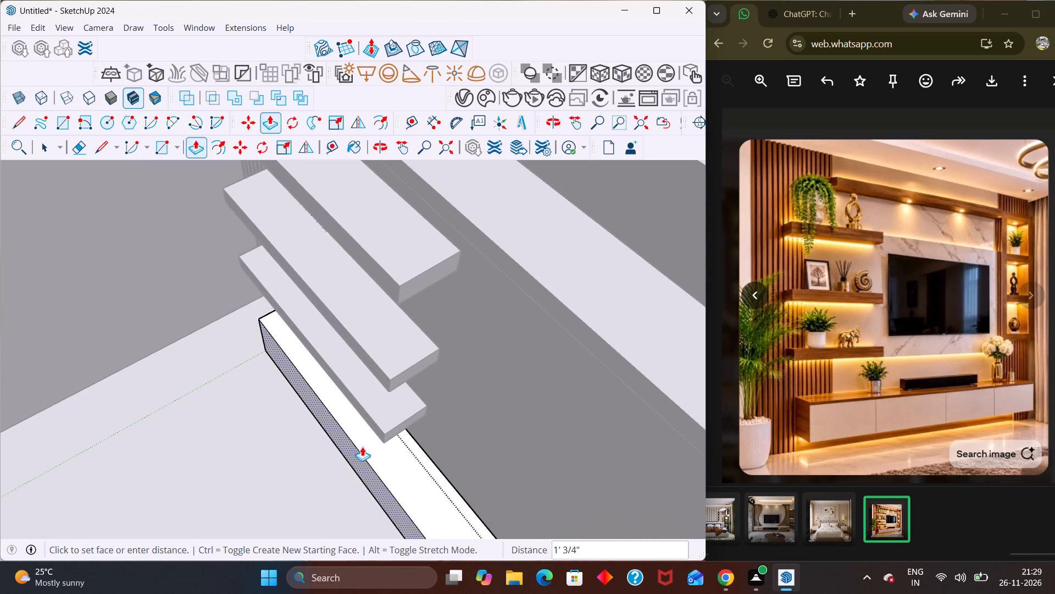
pyautogui.click(365, 442)
pyautogui.scroll(-8, 377, 437)
pyautogui.moveTo(453, 415); pyautogui.dragTo(626, 325, button='middle')
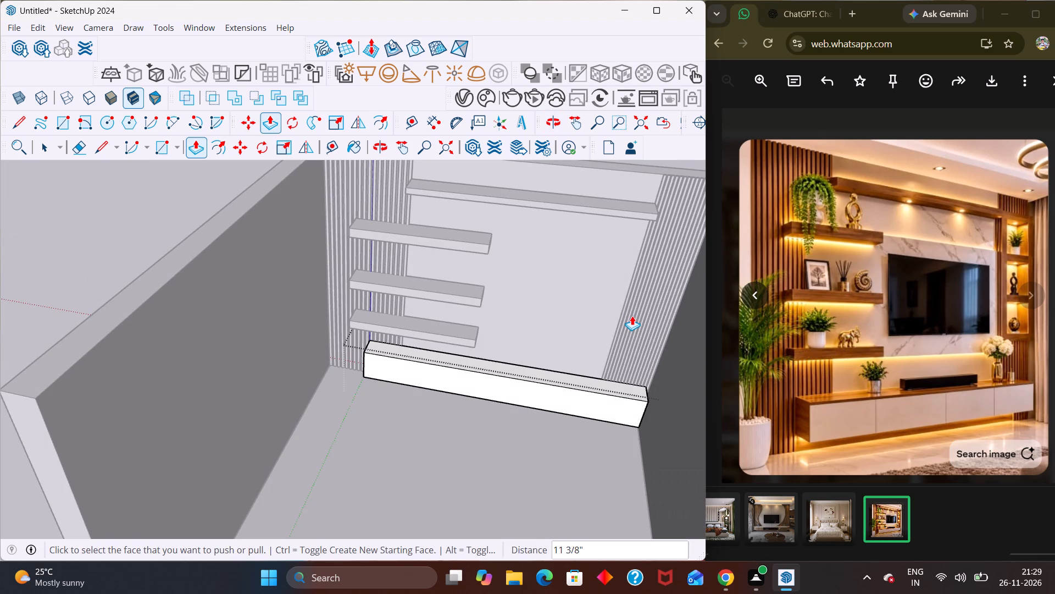
pyautogui.press('space')
pyautogui.rightClick(632, 316)
pyautogui.scroll(-3, 610, 328)
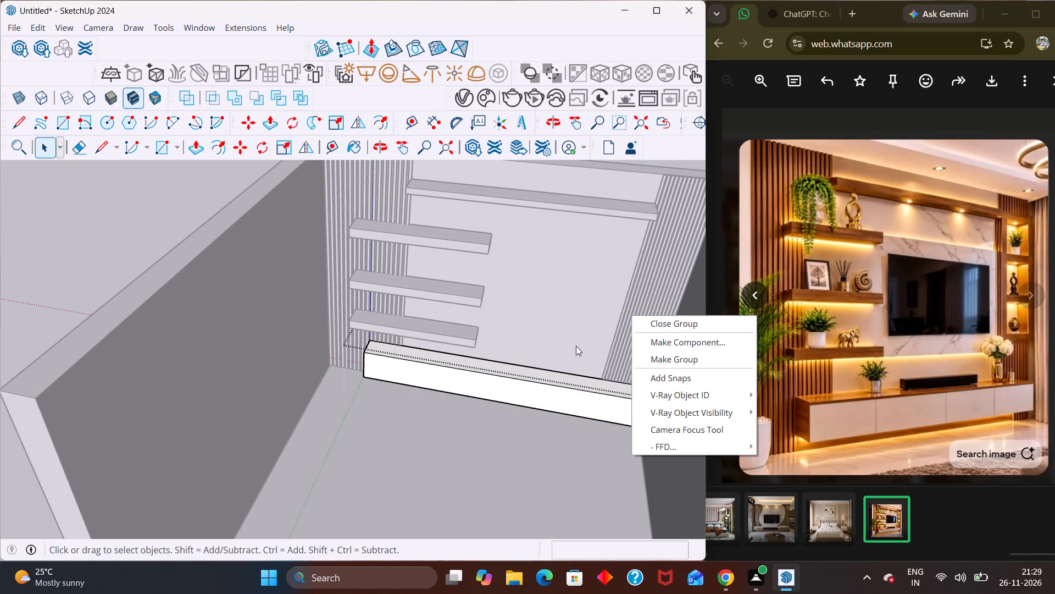
pyautogui.click(510, 468)
pyautogui.scroll(-7, 499, 433)
pyautogui.click(549, 267)
# Examine the room from several angles, checking the low console's depth and position against the shelves and slat rows.
pyautogui.scroll(2, 503, 426)
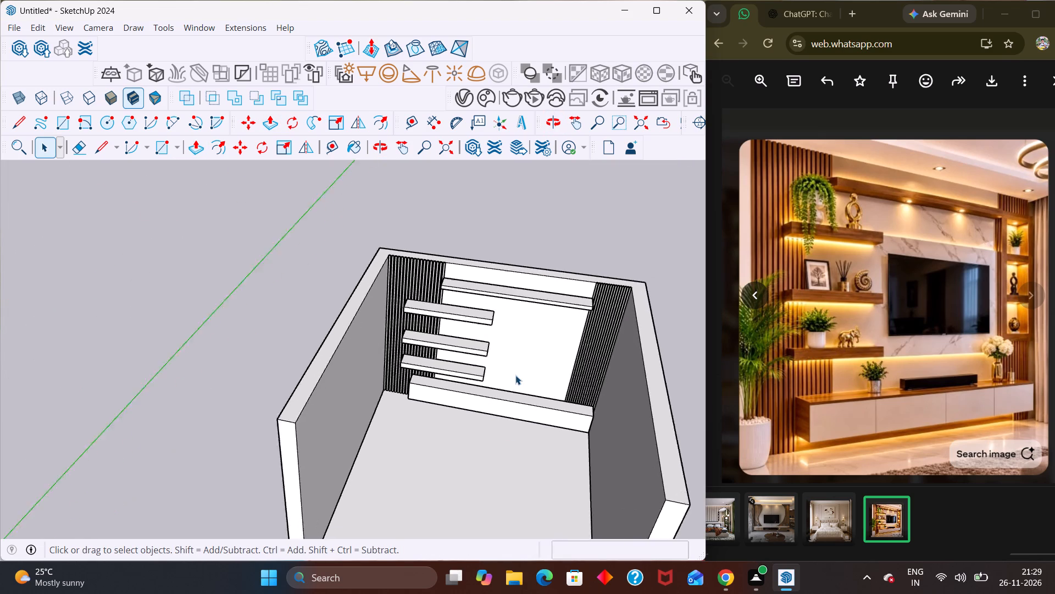
pyautogui.scroll(4, 515, 375)
pyautogui.moveTo(469, 419); pyautogui.dragTo(297, 461, button='middle')
pyautogui.scroll(2, 482, 423)
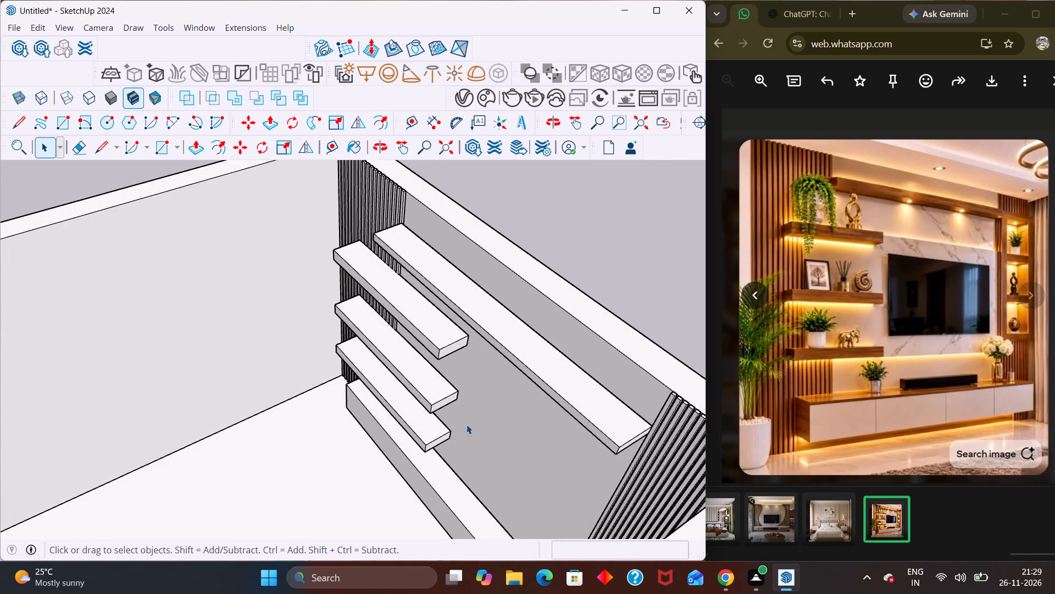
pyautogui.scroll(-1, 467, 425)
pyautogui.scroll(2, 467, 425)
pyautogui.moveTo(458, 432); pyautogui.dragTo(501, 330, button='middle')
pyautogui.scroll(3, 458, 432)
pyautogui.moveTo(476, 405); pyautogui.dragTo(489, 434, button='middle')
pyautogui.scroll(-5, 479, 411)
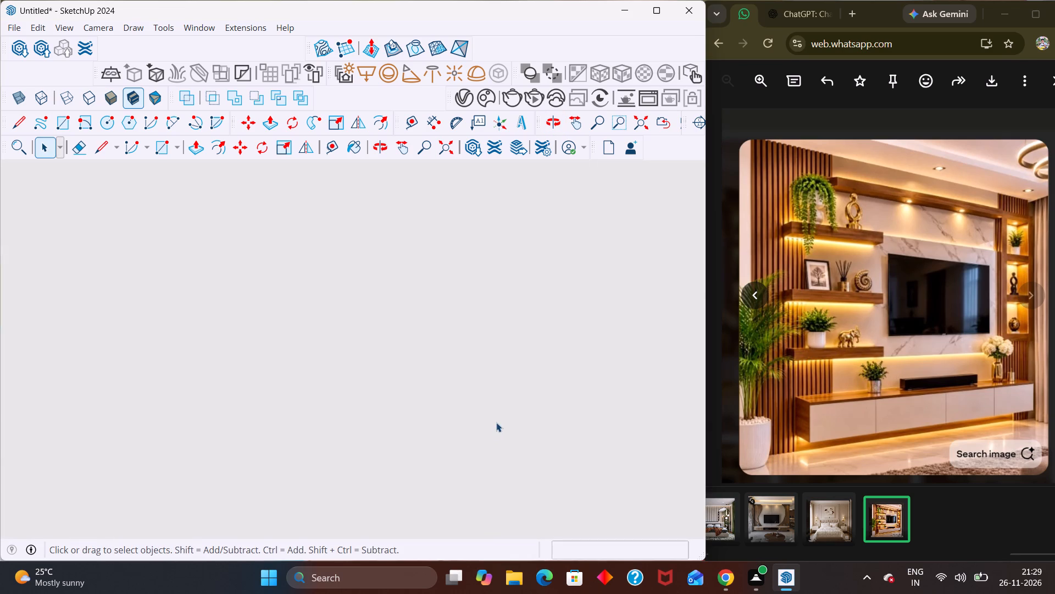
pyautogui.hotkey('shift', 'z')
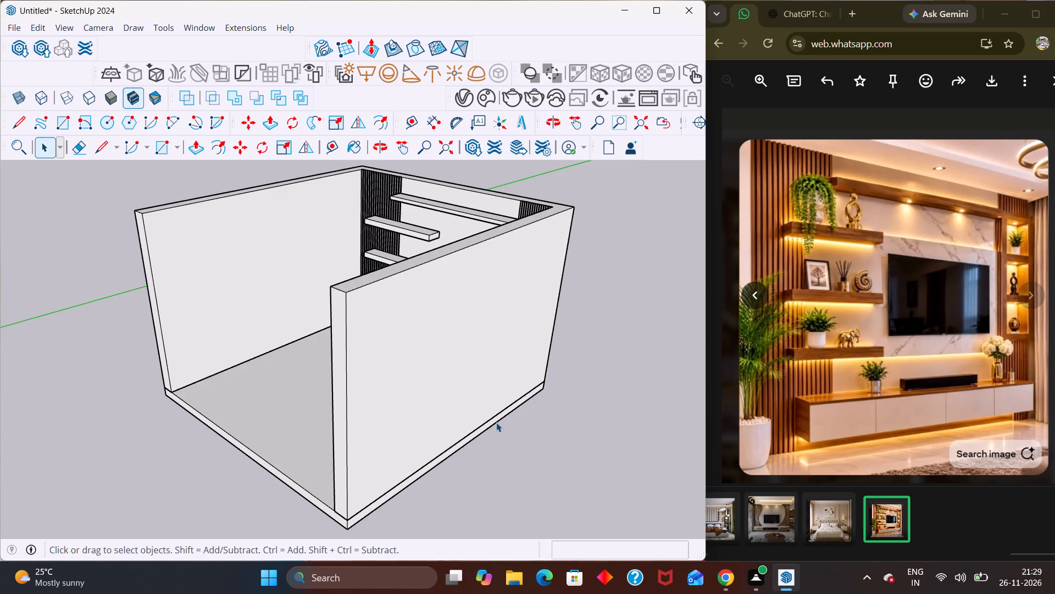
pyautogui.scroll(-2, 537, 340)
pyautogui.moveTo(537, 340); pyautogui.dragTo(571, 391, button='middle')
pyautogui.scroll(-5, 575, 422)
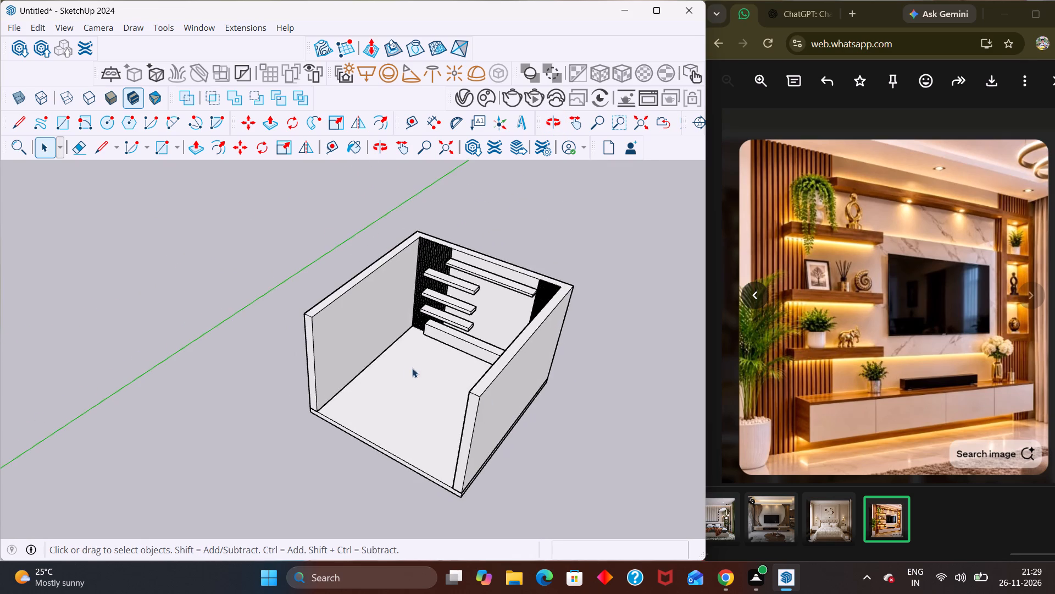
pyautogui.moveTo(481, 244); pyautogui.dragTo(496, 182, button='middle')
pyautogui.scroll(5, 495, 187)
pyautogui.moveTo(480, 280); pyautogui.dragTo(523, 249, button='middle')
pyautogui.scroll(3, 523, 251)
pyautogui.moveTo(449, 329); pyautogui.dragTo(465, 415, button='middle')
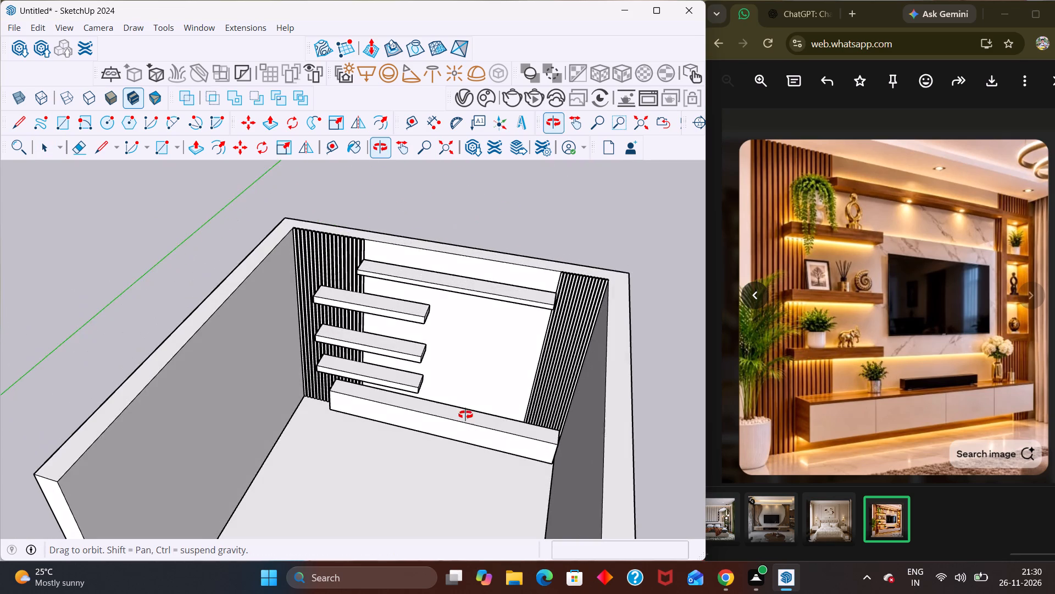
# Inside the console group, extend the front face about 5 13/16" further into the room, and close the group.
pyautogui.moveTo(465, 415); pyautogui.dragTo(453, 444, button='middle')
pyautogui.scroll(6, 459, 438)
pyautogui.moveTo(467, 421); pyautogui.dragTo(452, 472, button='middle')
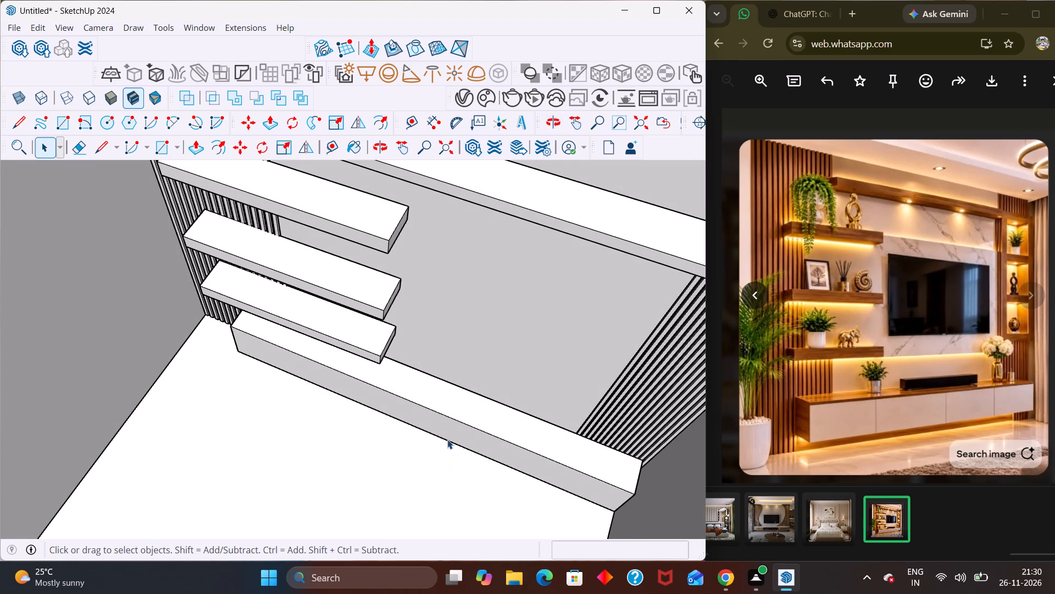
pyautogui.scroll(1, 447, 425)
pyautogui.click(449, 439)
pyautogui.doubleClick(449, 438)
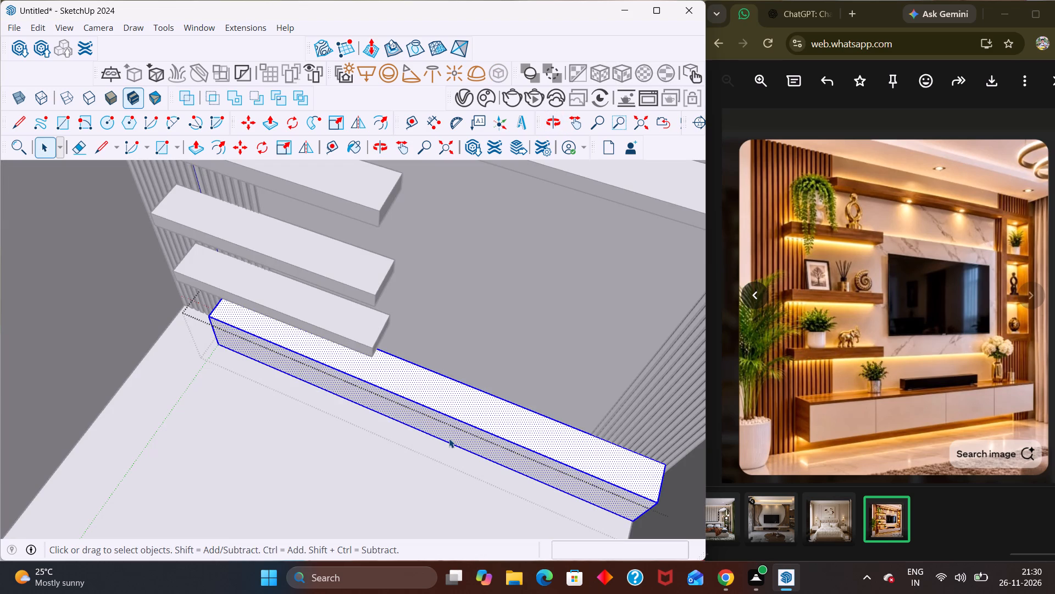
pyautogui.press('p')
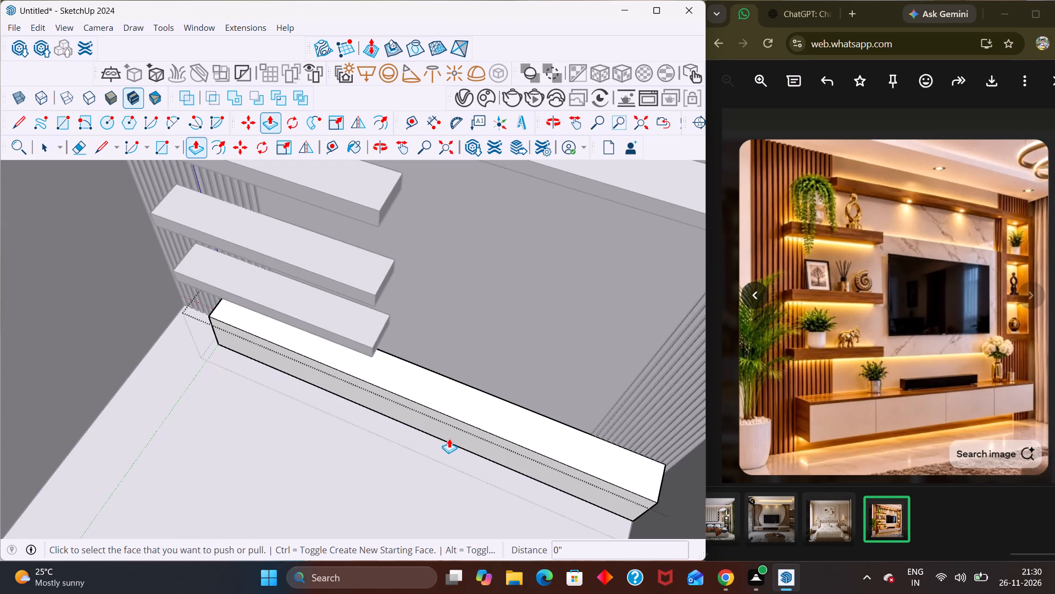
pyautogui.click(449, 437)
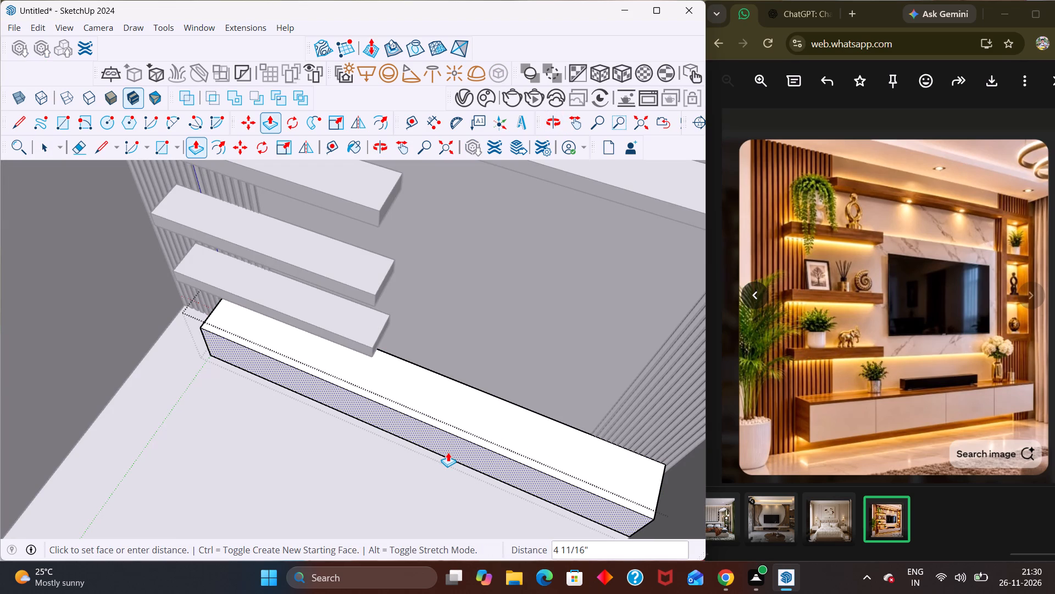
pyautogui.click(448, 457)
pyautogui.scroll(-10, 461, 428)
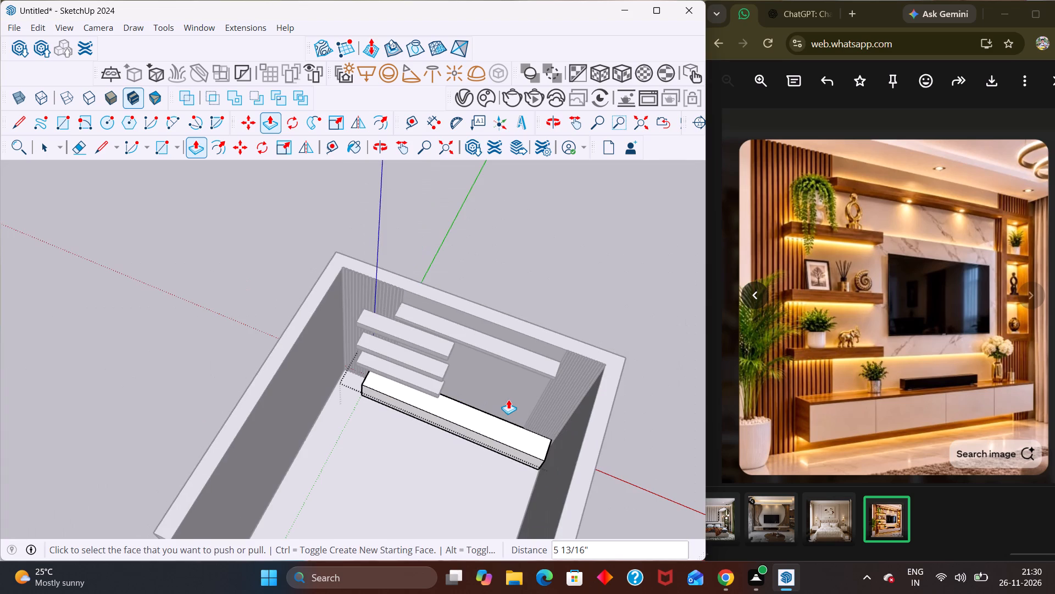
pyautogui.press('space')
pyautogui.click(546, 238)
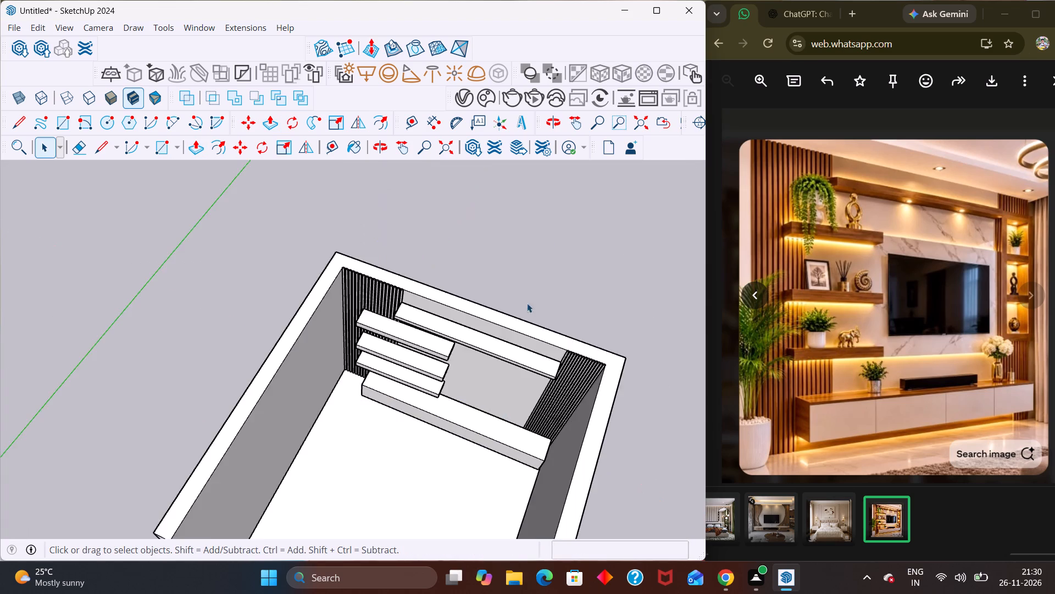
# Examine the deepened console together with the floating shelves and slat rows, comparing the wall layout with the reference image.
pyautogui.scroll(-1, 425, 435)
pyautogui.moveTo(507, 352); pyautogui.dragTo(561, 257, button='middle')
pyautogui.moveTo(435, 378); pyautogui.dragTo(441, 291, button='middle')
pyautogui.scroll(3, 440, 294)
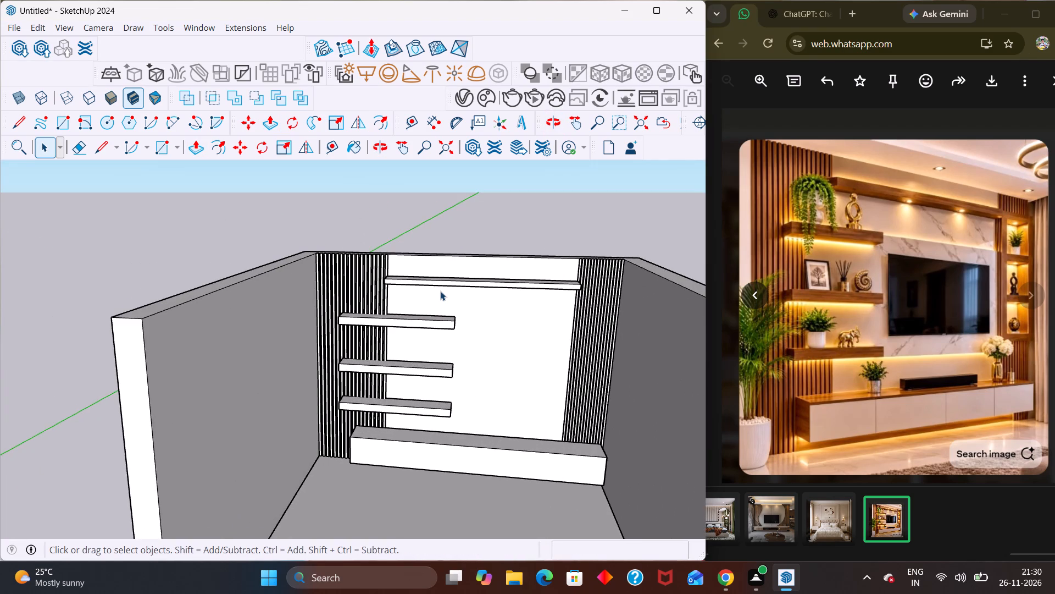
pyautogui.moveTo(471, 345); pyautogui.dragTo(471, 296, button='middle')
pyautogui.scroll(1, 471, 296)
pyautogui.moveTo(469, 344); pyautogui.dragTo(477, 481, button='middle')
pyautogui.scroll(-1, 469, 350)
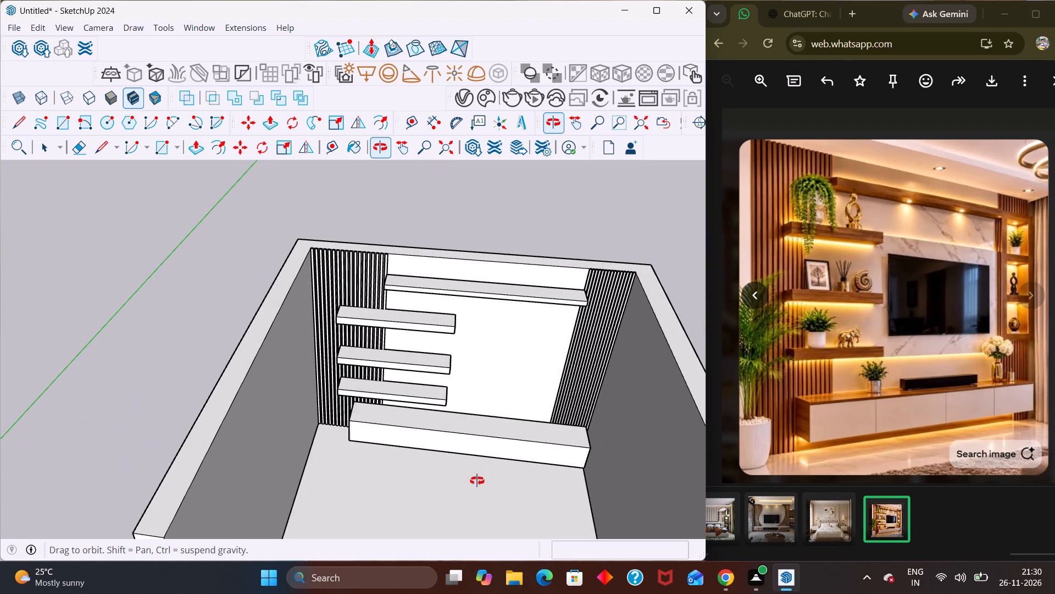
pyautogui.moveTo(477, 481); pyautogui.dragTo(562, 326, button='middle')
pyautogui.scroll(1, 562, 326)
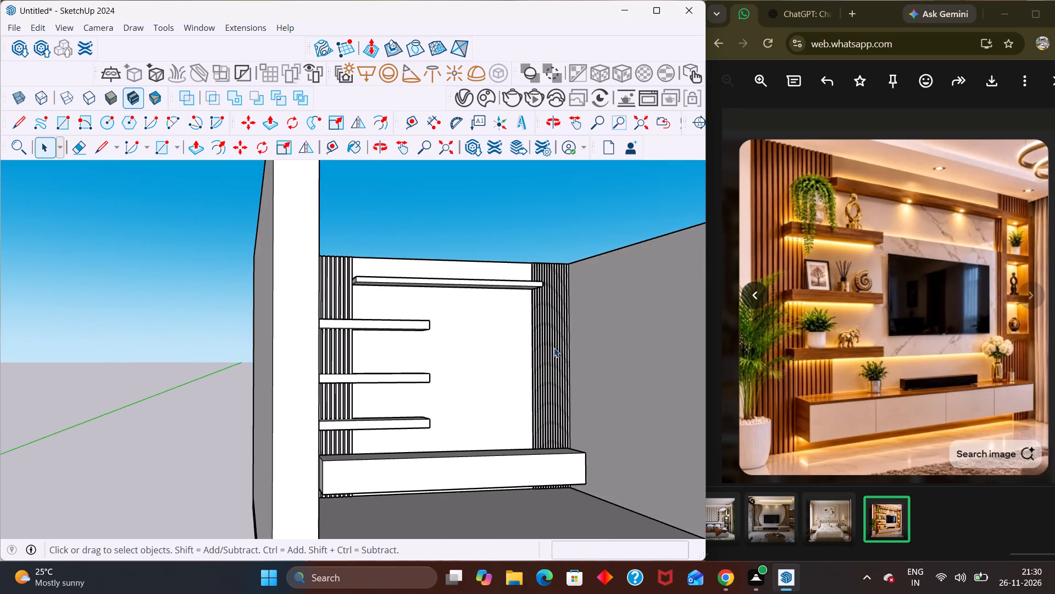
pyautogui.scroll(2, 554, 348)
pyautogui.moveTo(567, 337); pyautogui.dragTo(513, 361, button='middle')
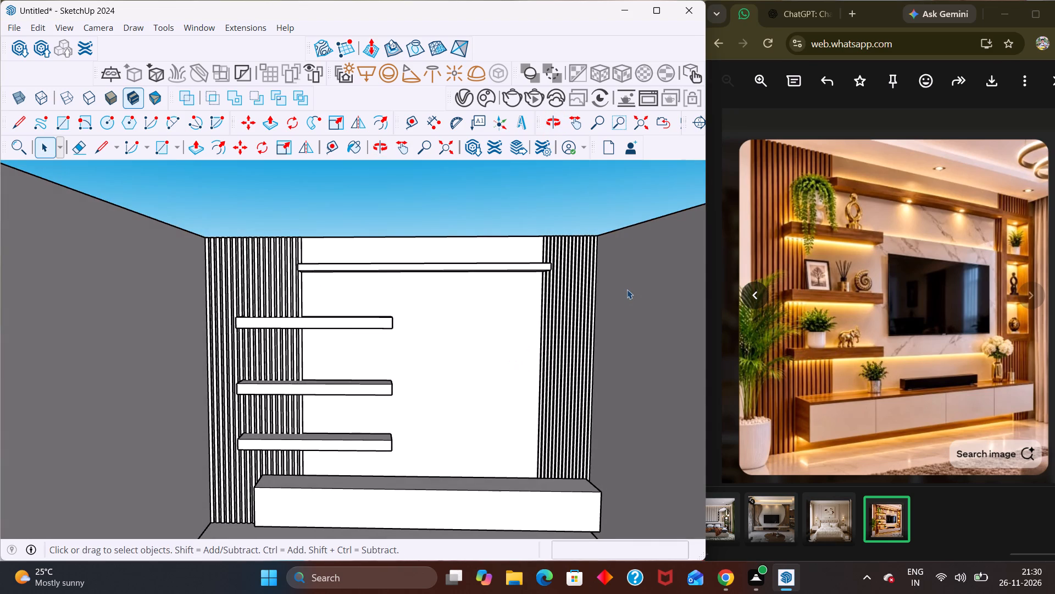
pyautogui.middleClick(606, 276)
pyautogui.scroll(1, 606, 277)
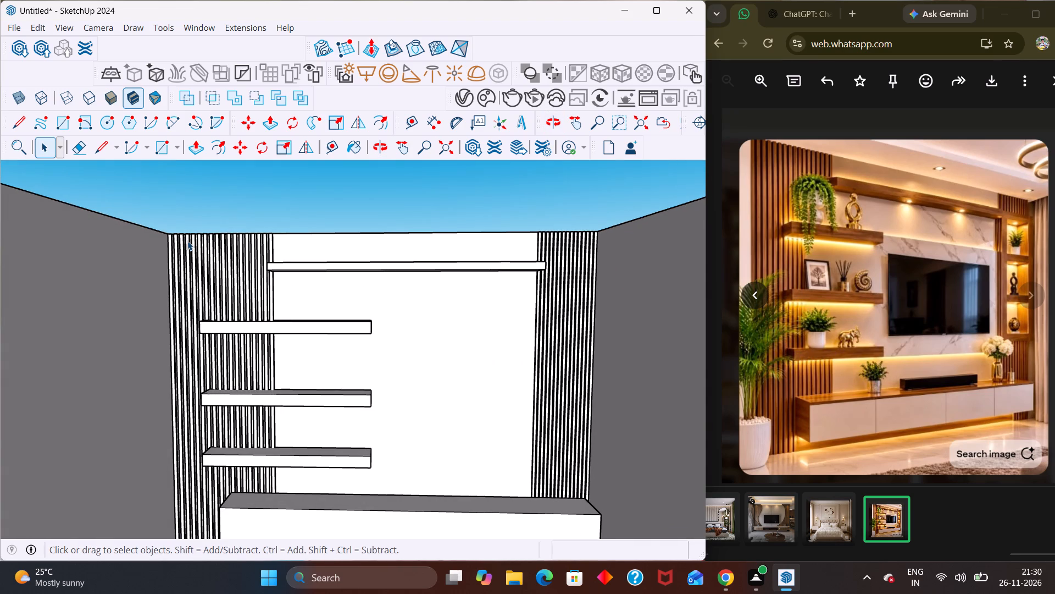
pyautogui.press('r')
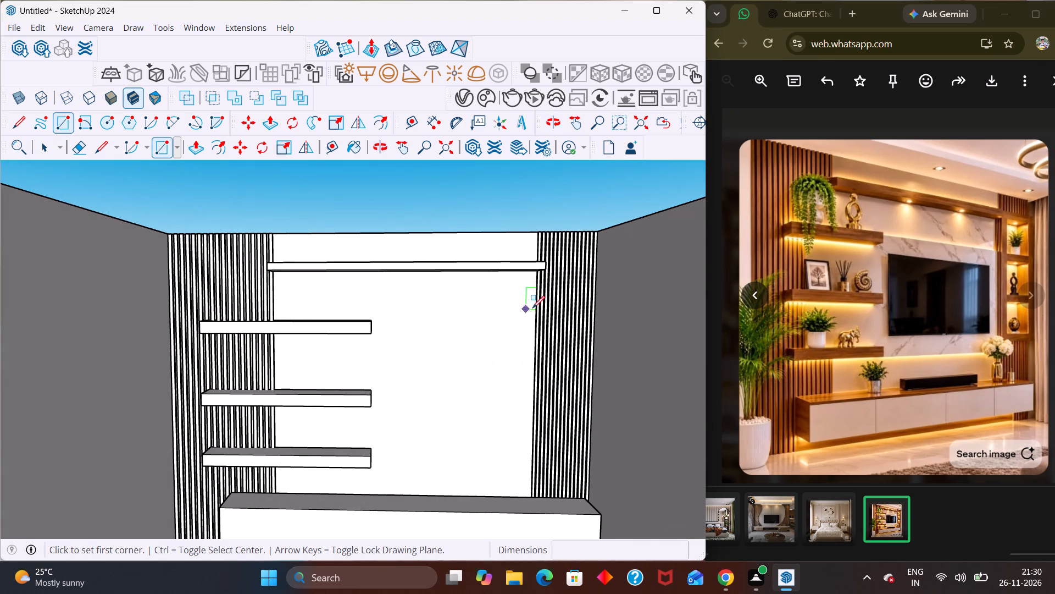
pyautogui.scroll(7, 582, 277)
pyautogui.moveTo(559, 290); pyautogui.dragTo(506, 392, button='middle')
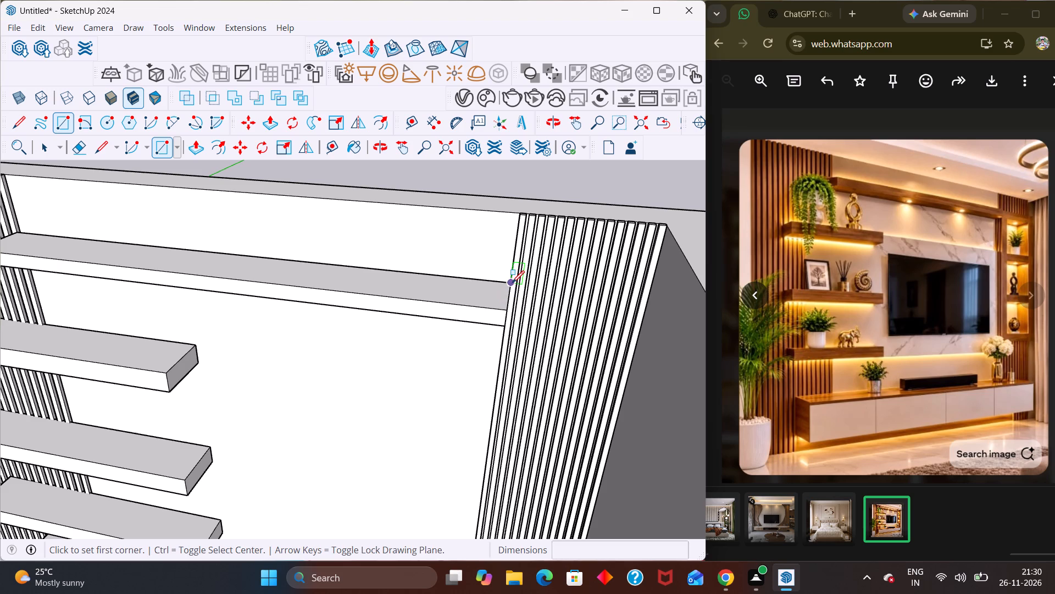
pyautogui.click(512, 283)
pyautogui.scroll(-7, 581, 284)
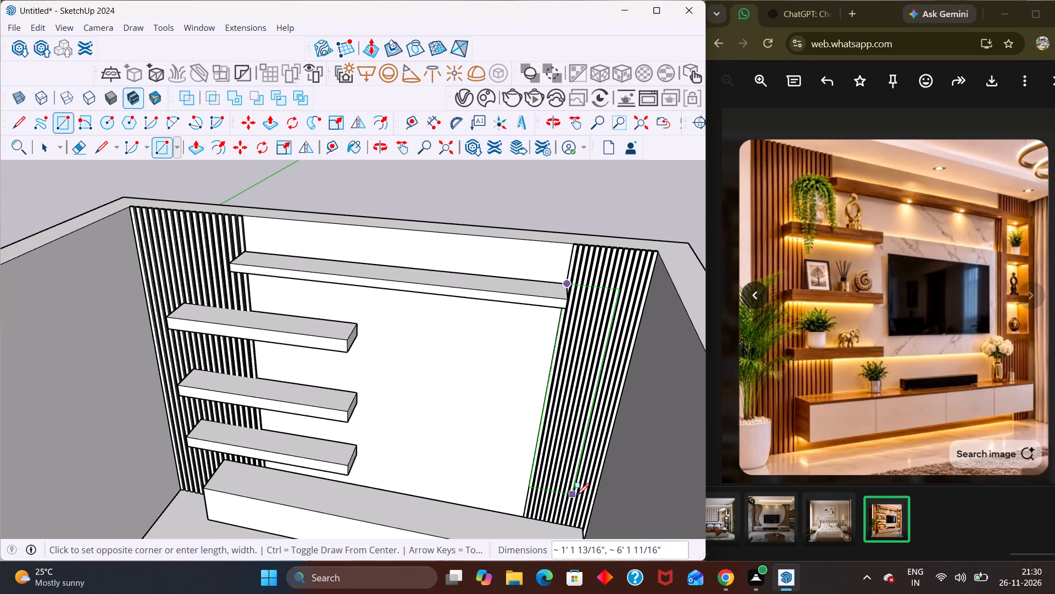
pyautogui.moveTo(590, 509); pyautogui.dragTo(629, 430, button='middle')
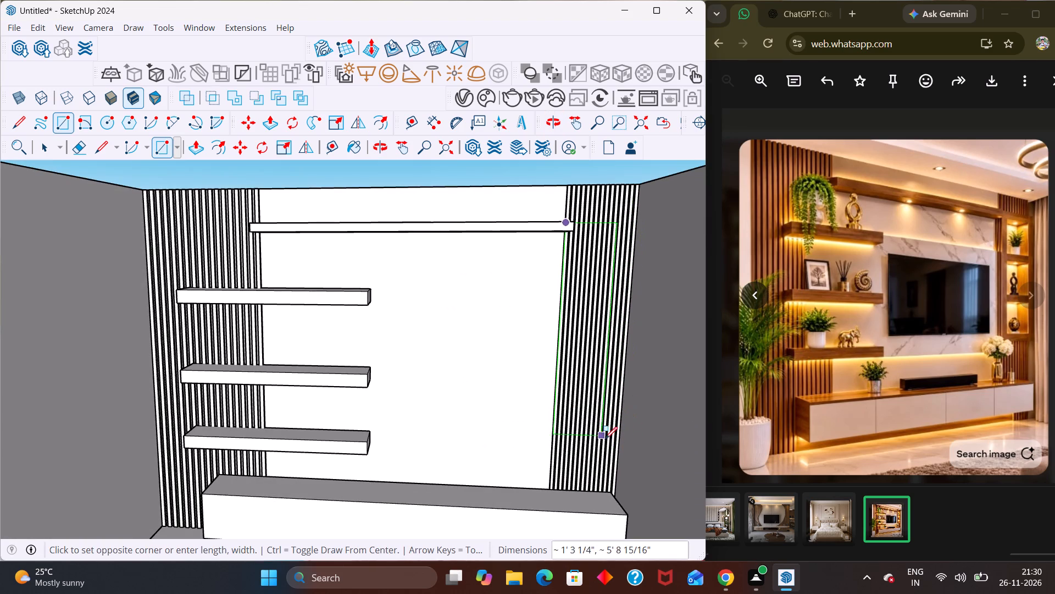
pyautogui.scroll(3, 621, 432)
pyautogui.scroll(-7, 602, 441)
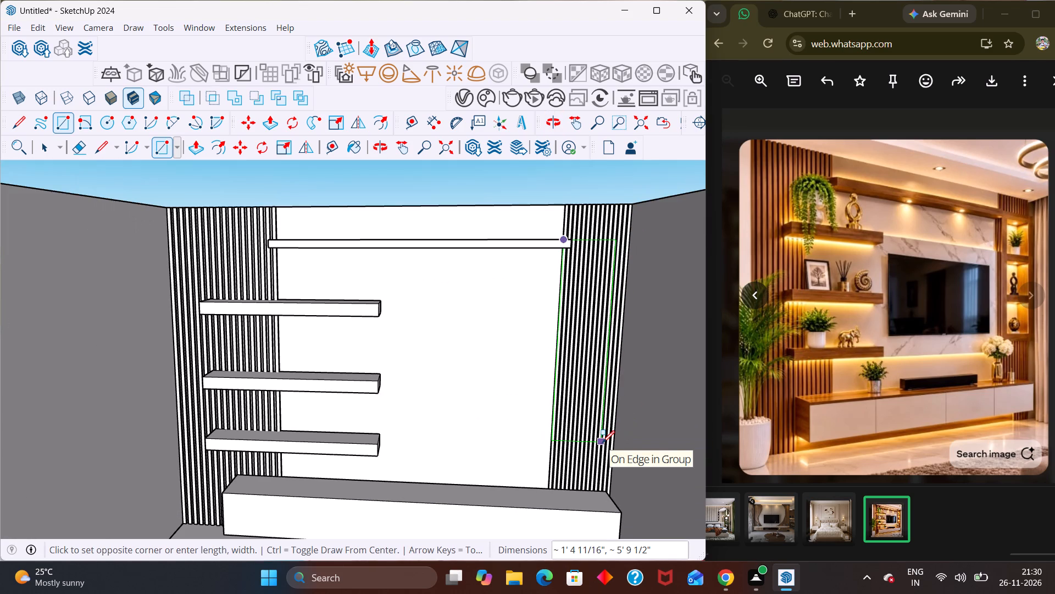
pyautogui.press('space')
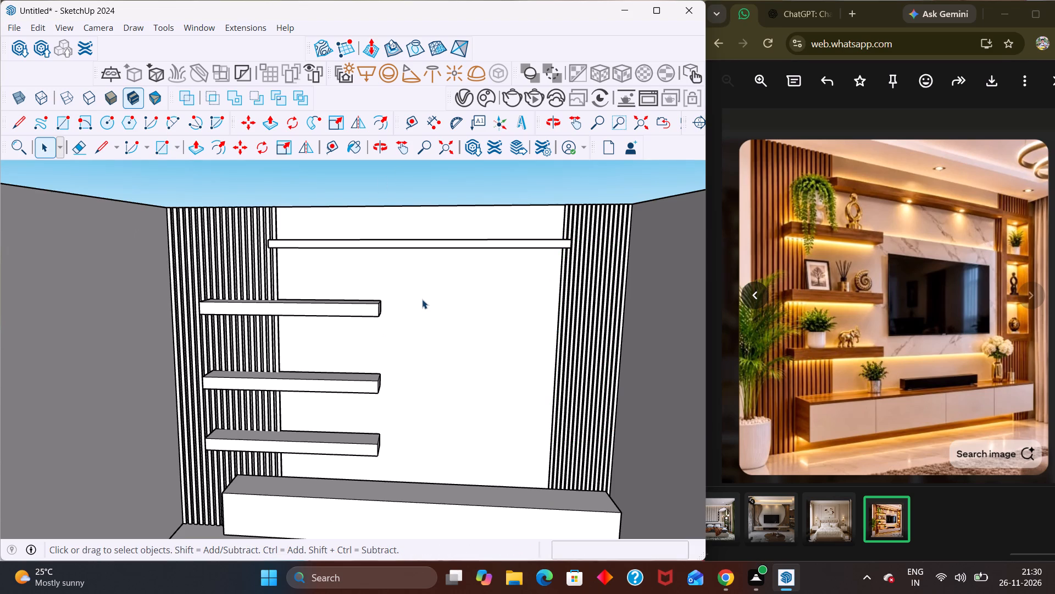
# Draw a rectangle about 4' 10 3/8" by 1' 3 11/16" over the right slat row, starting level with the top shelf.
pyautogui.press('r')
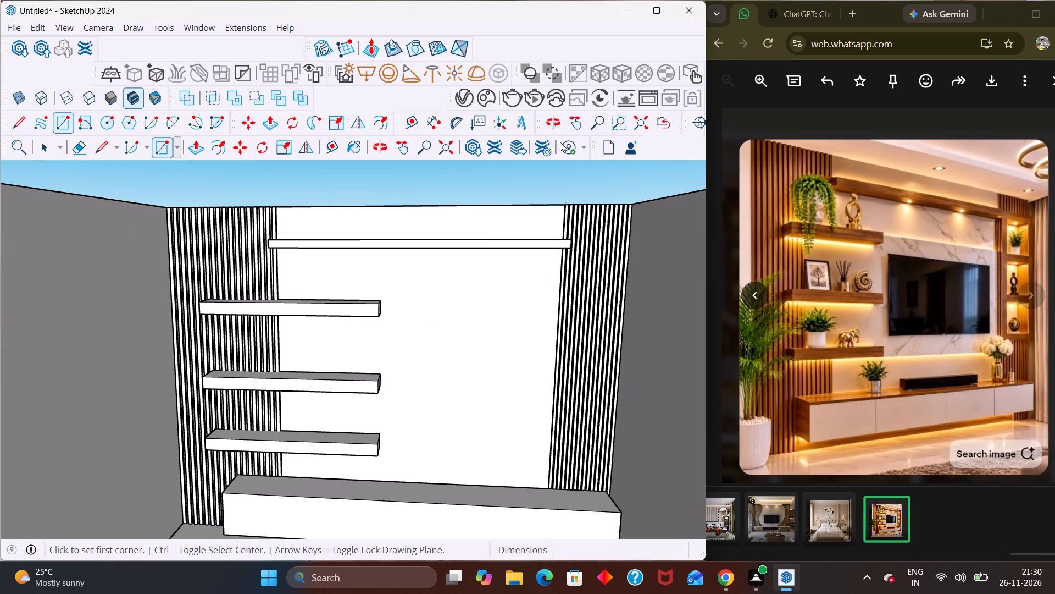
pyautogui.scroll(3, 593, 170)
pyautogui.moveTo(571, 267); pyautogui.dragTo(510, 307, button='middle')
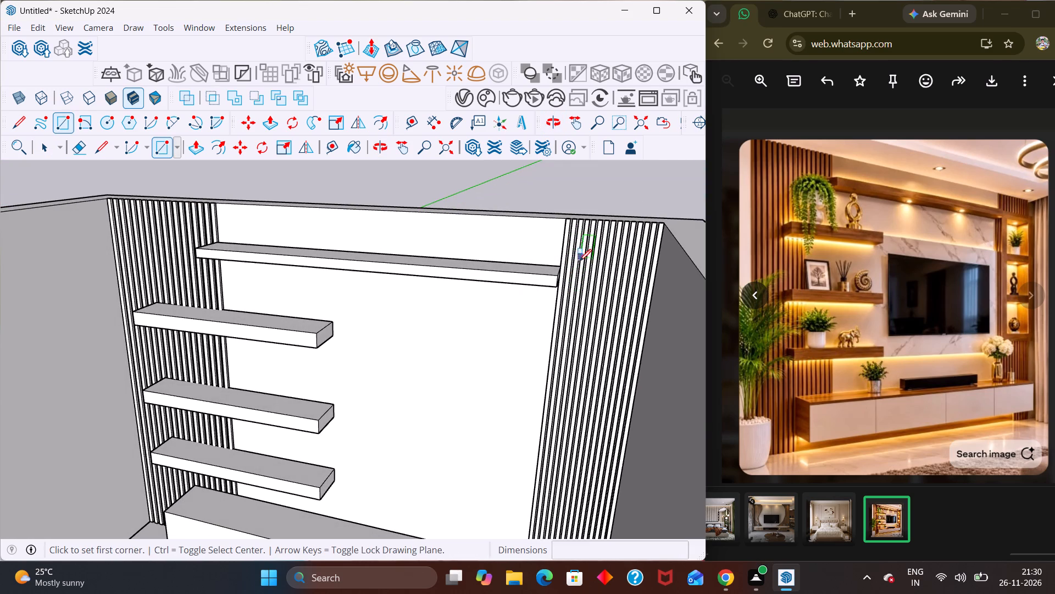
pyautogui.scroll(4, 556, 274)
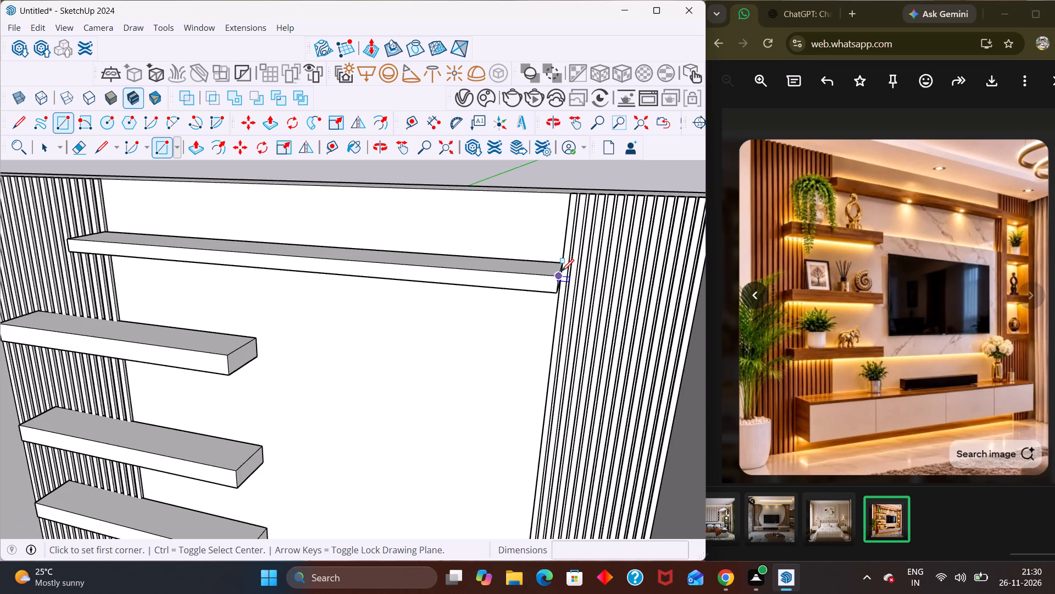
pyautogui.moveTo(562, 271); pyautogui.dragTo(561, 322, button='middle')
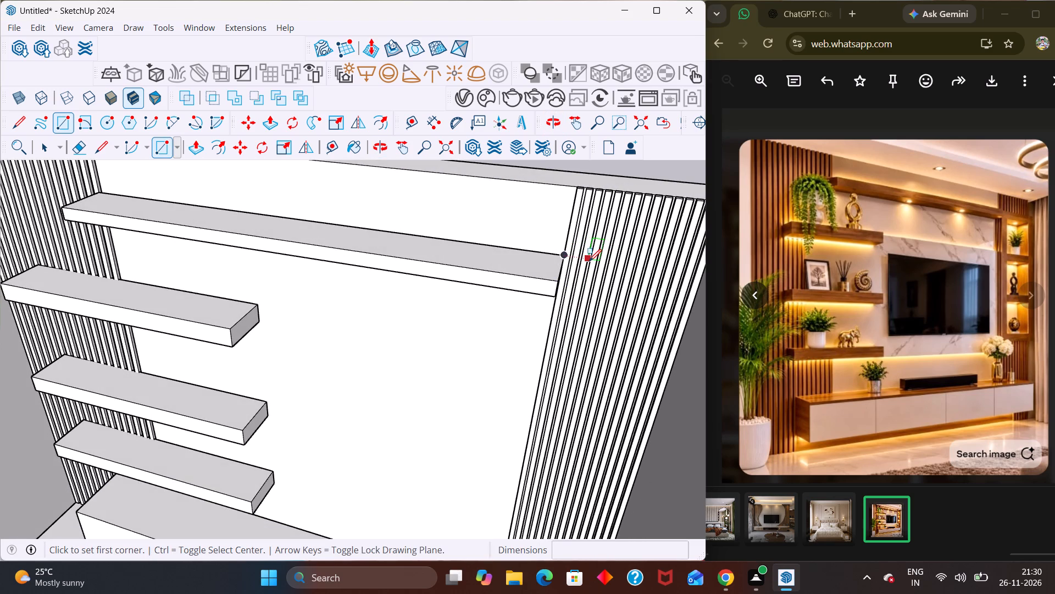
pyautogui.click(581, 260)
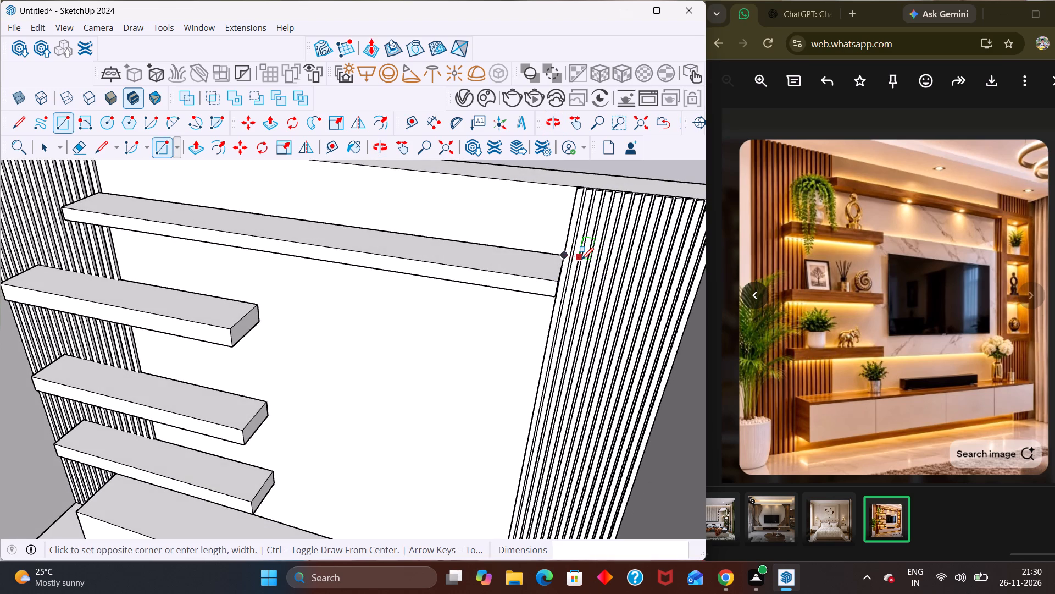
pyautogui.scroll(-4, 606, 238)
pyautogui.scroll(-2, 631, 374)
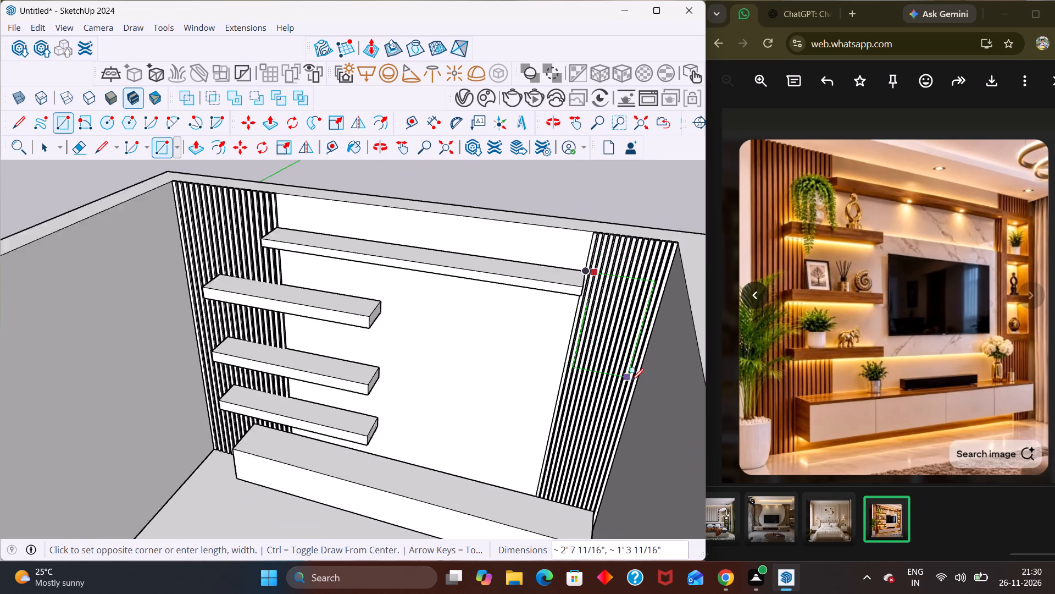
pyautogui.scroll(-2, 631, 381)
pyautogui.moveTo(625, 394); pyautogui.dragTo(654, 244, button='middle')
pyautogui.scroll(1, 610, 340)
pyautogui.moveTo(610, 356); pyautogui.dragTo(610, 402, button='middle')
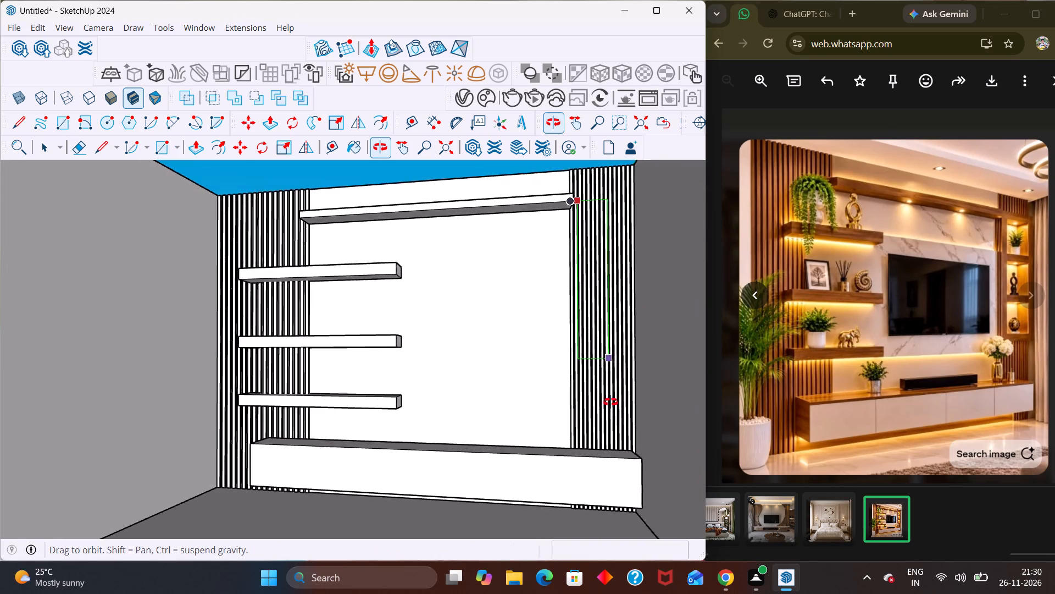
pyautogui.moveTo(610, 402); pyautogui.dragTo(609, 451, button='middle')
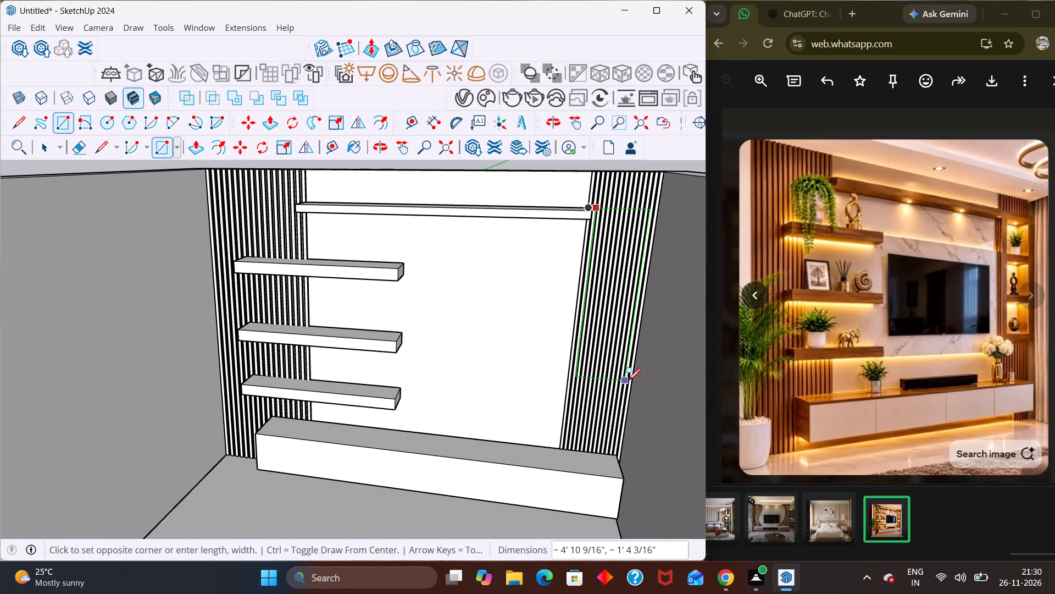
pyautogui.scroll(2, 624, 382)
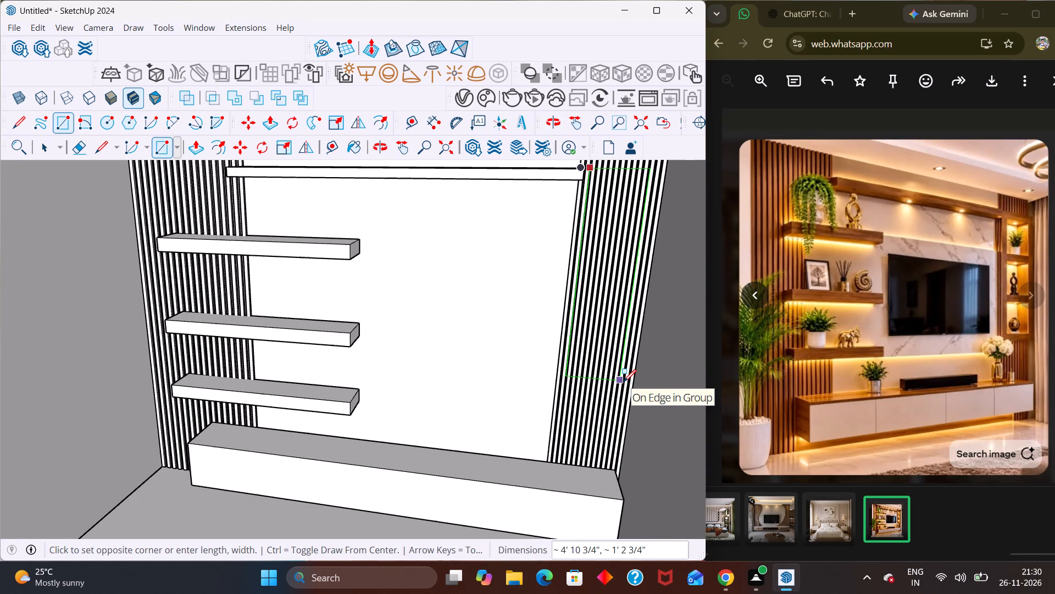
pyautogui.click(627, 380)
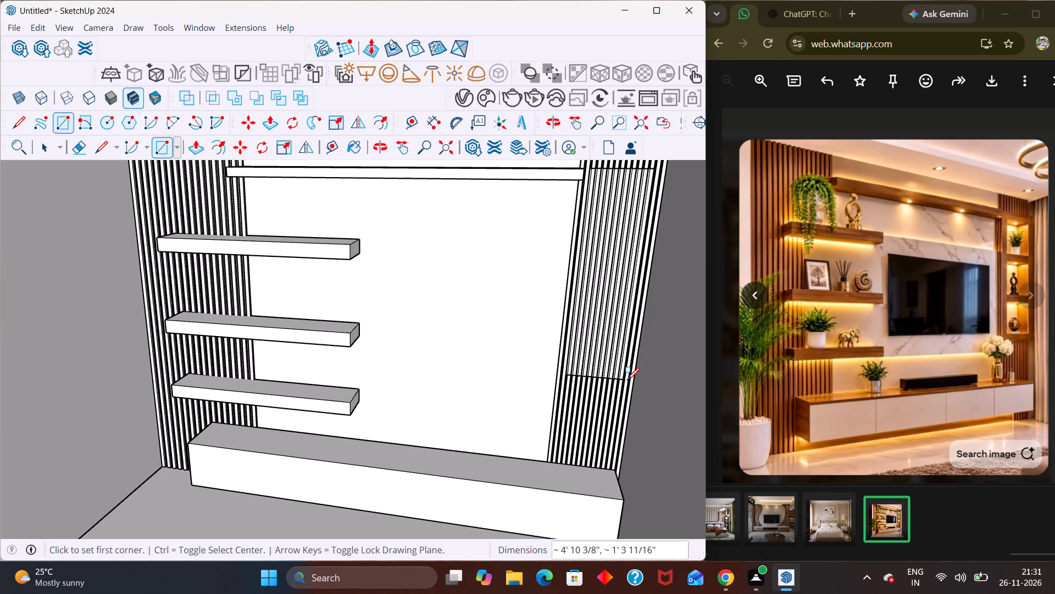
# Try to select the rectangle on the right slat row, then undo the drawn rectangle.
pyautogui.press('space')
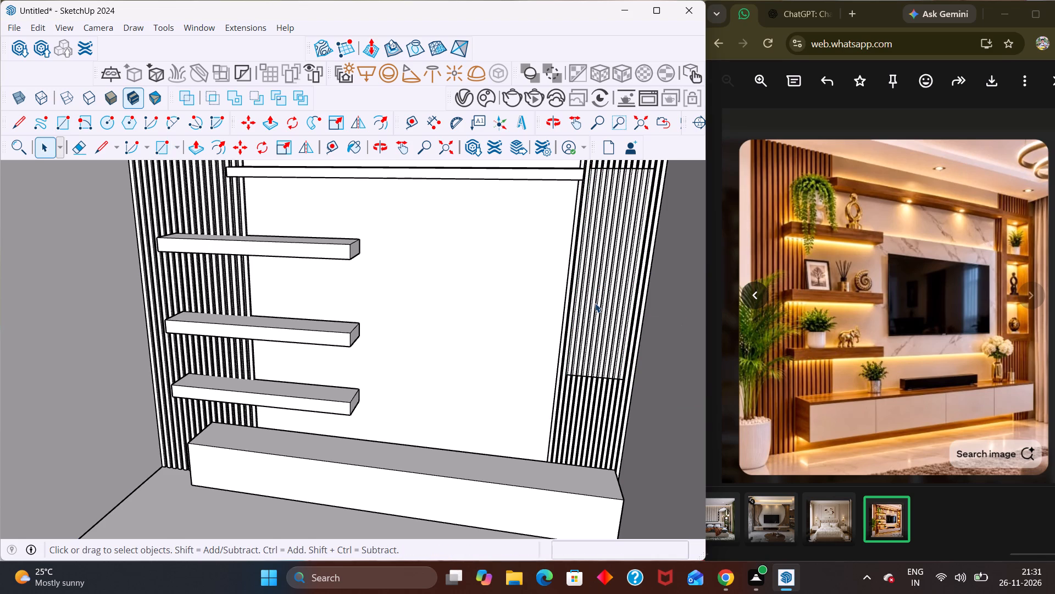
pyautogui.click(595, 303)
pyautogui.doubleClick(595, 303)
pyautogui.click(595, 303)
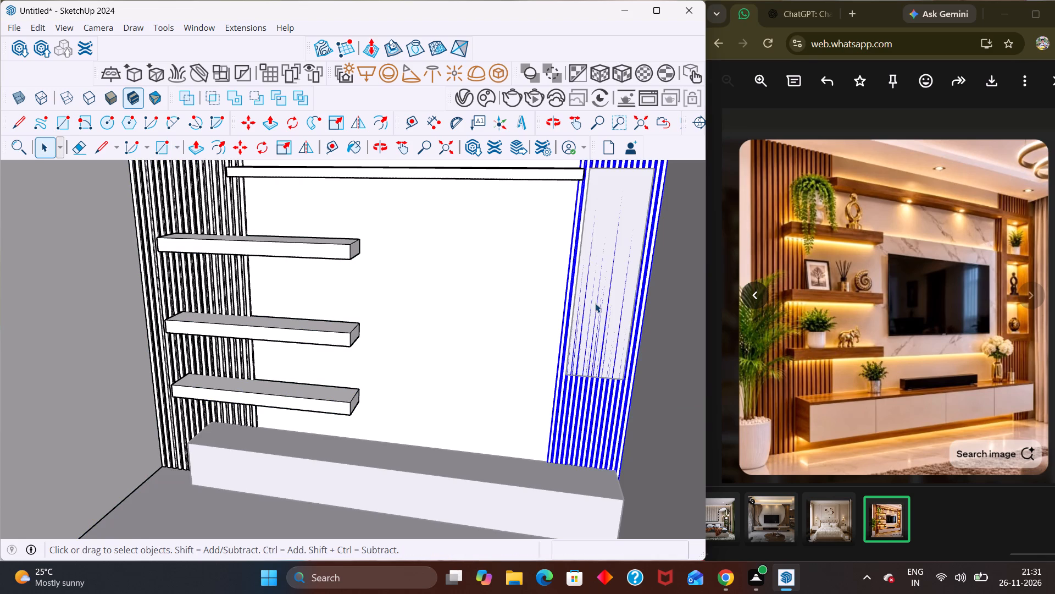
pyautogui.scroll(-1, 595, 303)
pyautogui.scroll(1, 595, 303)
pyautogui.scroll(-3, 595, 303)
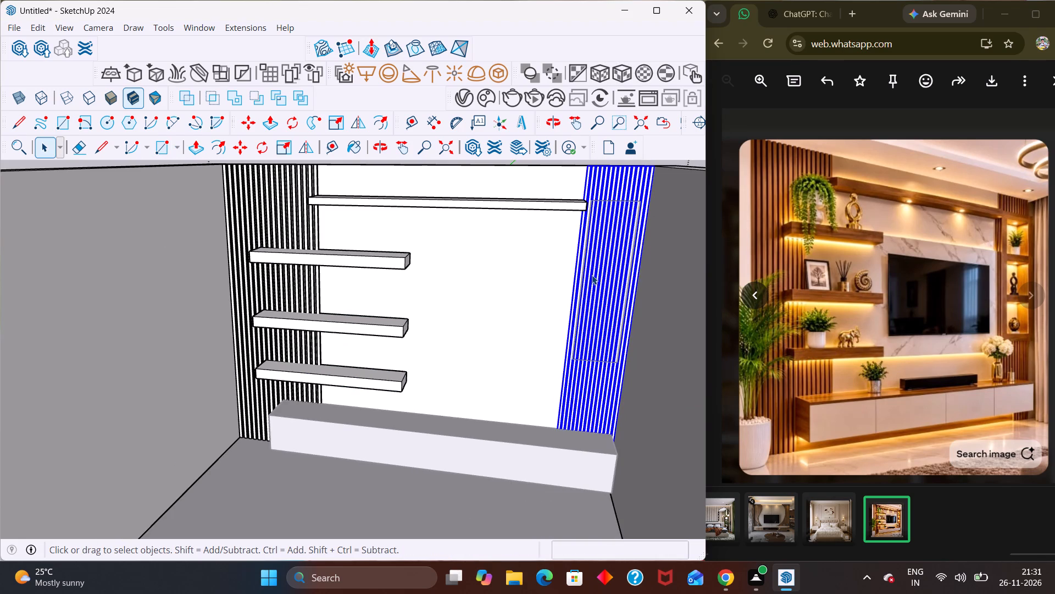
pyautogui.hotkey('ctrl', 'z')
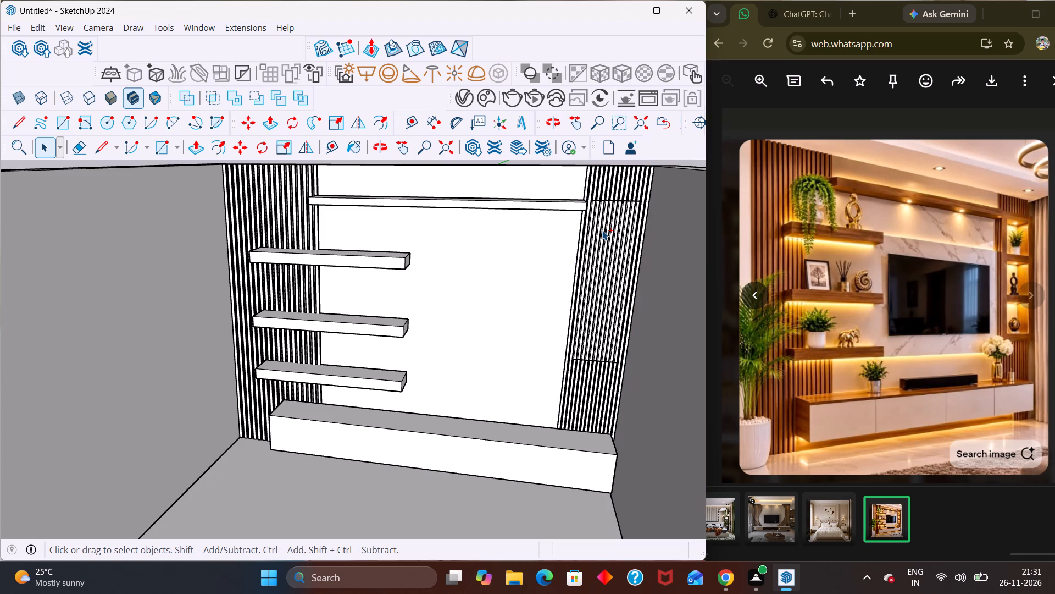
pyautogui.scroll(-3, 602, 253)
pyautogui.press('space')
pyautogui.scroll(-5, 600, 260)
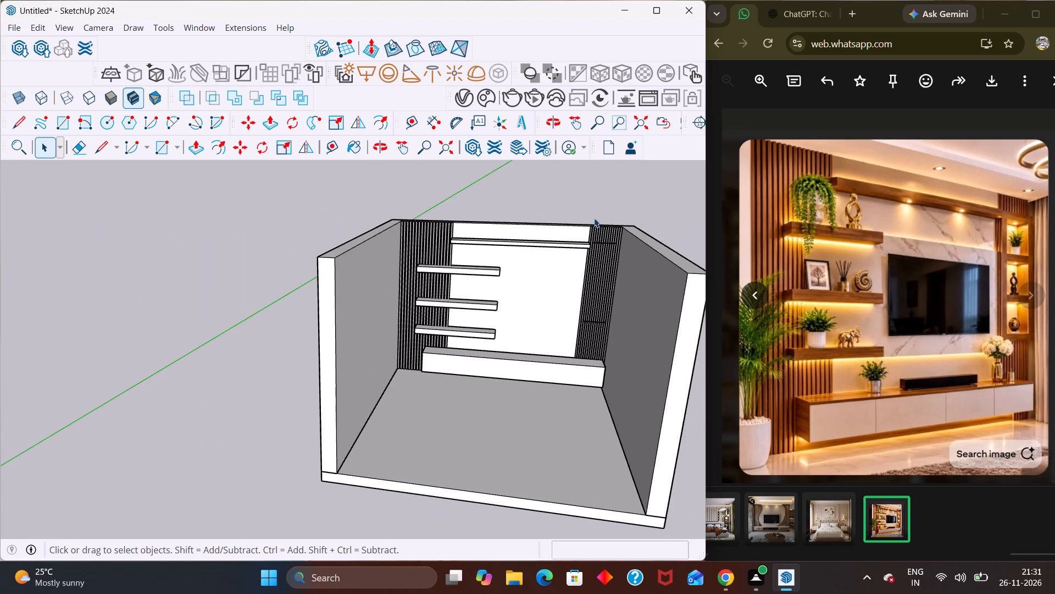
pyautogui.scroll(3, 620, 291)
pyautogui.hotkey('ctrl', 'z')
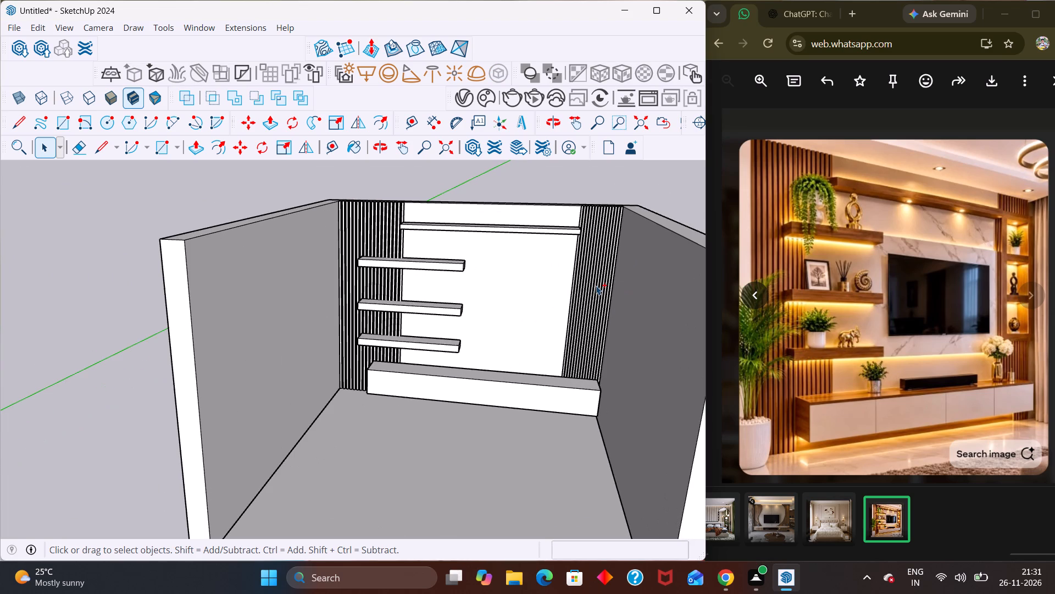
# Inside the room group, draw a niche rectangle about 4' 9 1/2" by 1' 3 11/16" over the right slats, starting level with the top shelf.
pyautogui.doubleClick(531, 285)
pyautogui.scroll(6, 578, 247)
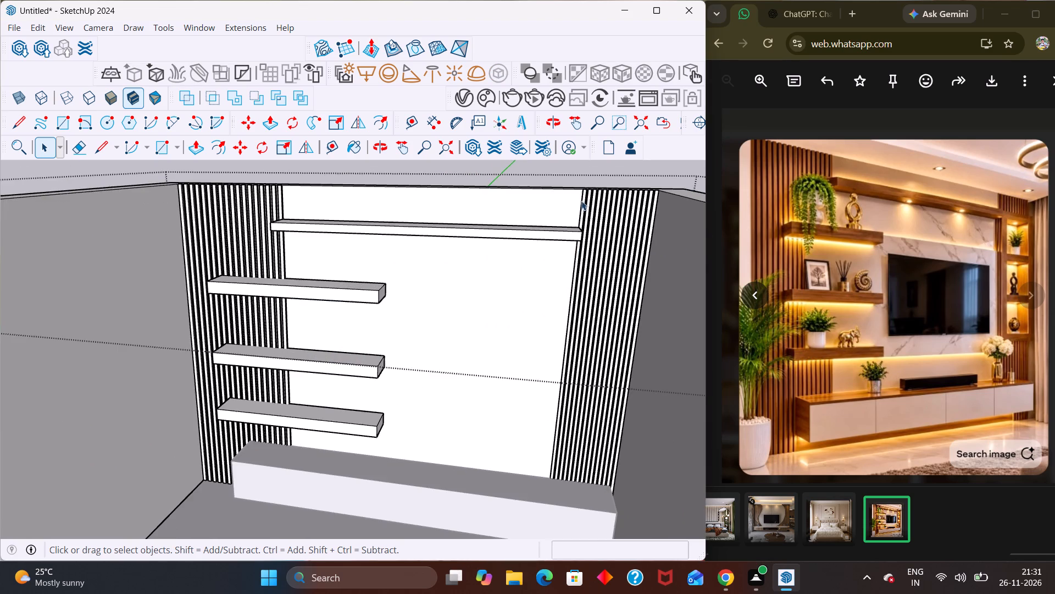
pyautogui.moveTo(589, 284); pyautogui.dragTo(587, 260, button='middle')
pyautogui.press('r')
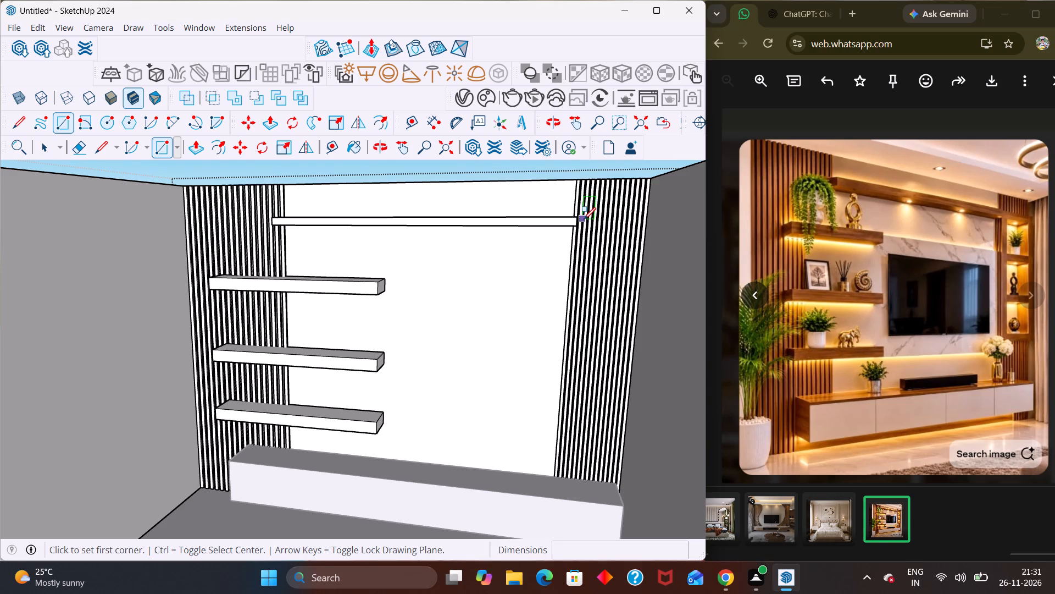
pyautogui.scroll(5, 582, 217)
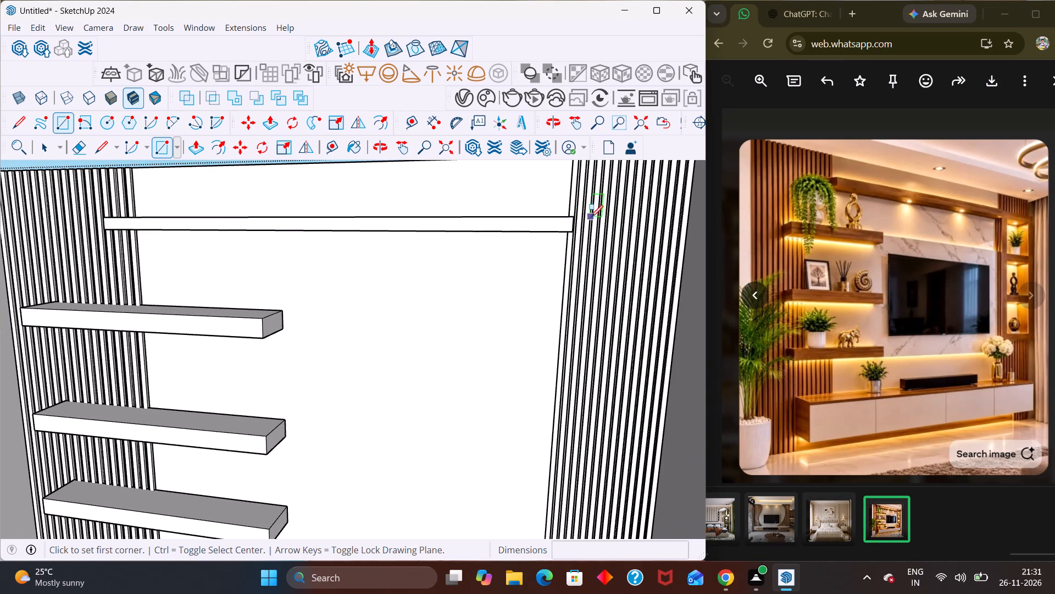
pyautogui.scroll(8, 588, 212)
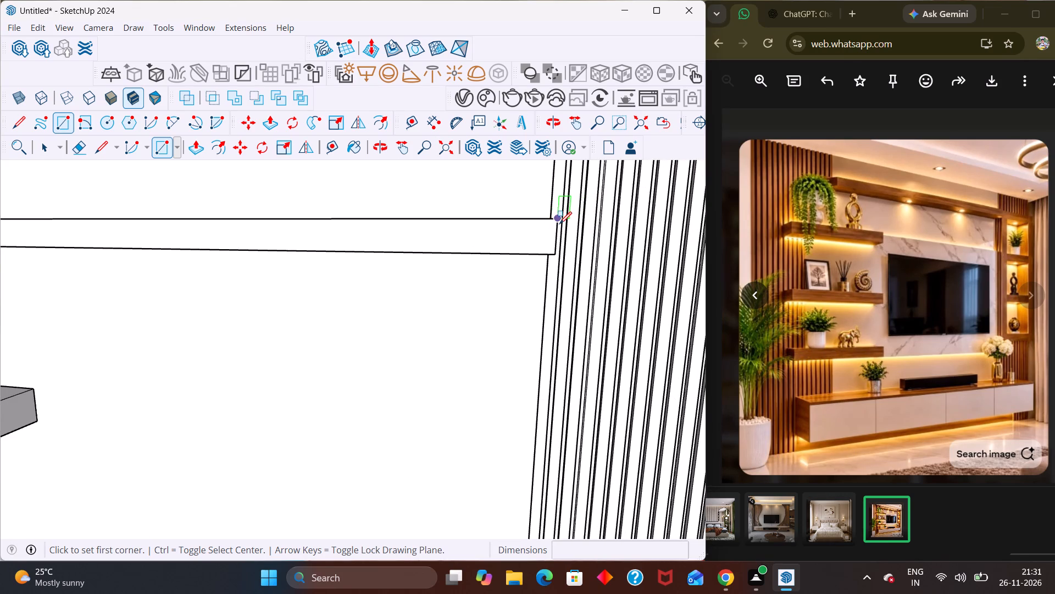
pyautogui.click(587, 222)
pyautogui.scroll(-5, 614, 222)
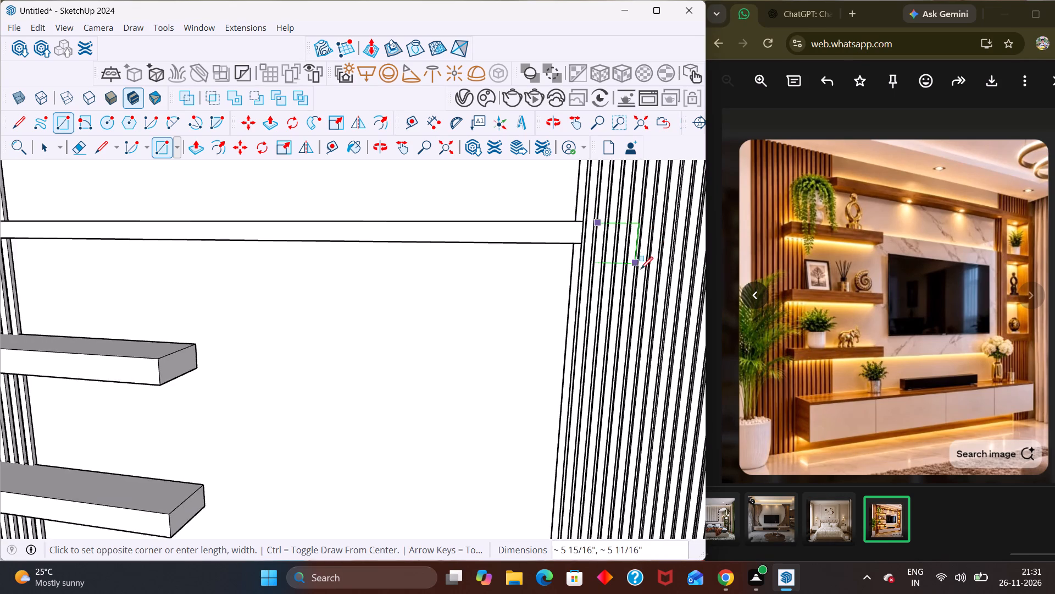
pyautogui.scroll(-8, 644, 271)
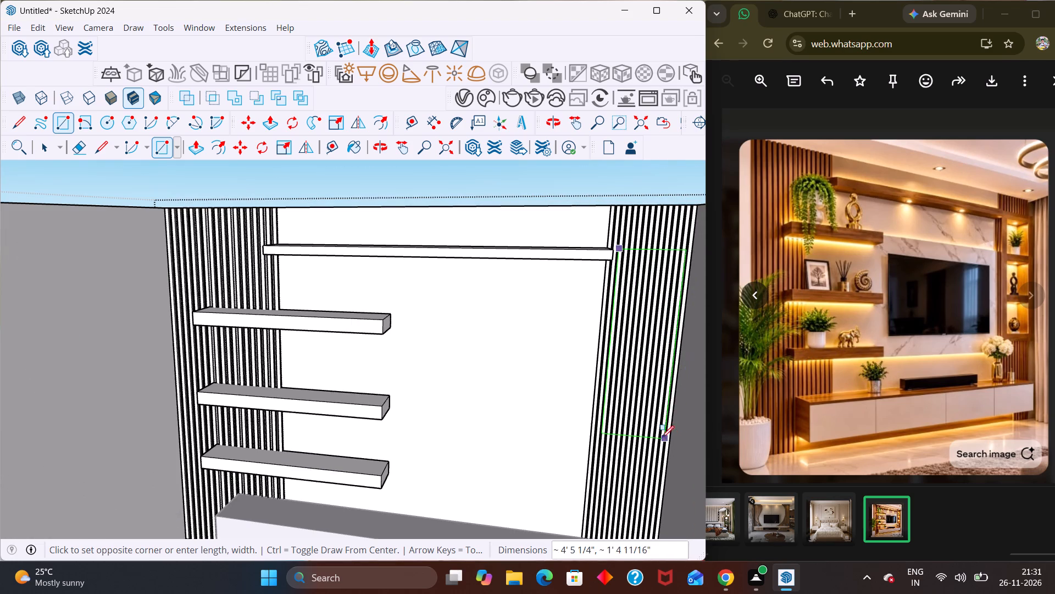
pyautogui.moveTo(658, 438); pyautogui.dragTo(726, 423, button='middle')
pyautogui.moveTo(667, 422); pyautogui.dragTo(619, 445, button='middle')
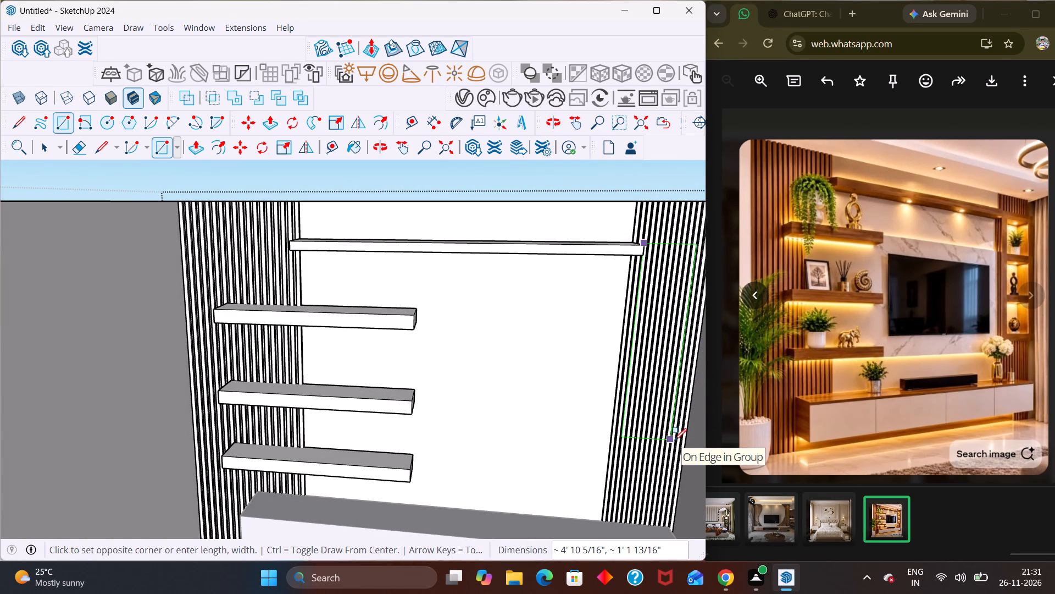
pyautogui.moveTo(675, 440); pyautogui.dragTo(668, 368, button='middle')
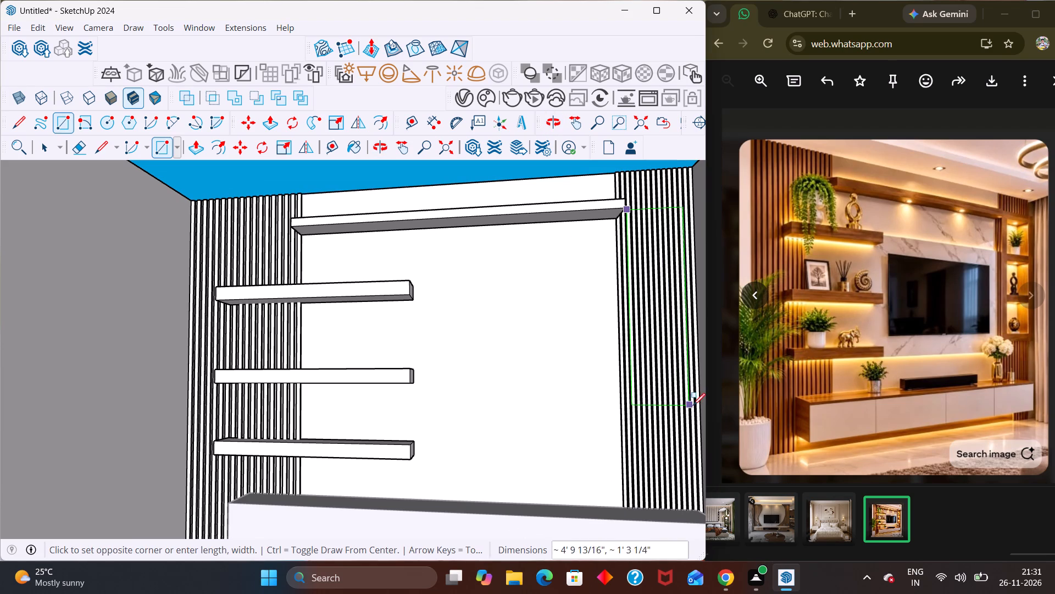
pyautogui.click(693, 405)
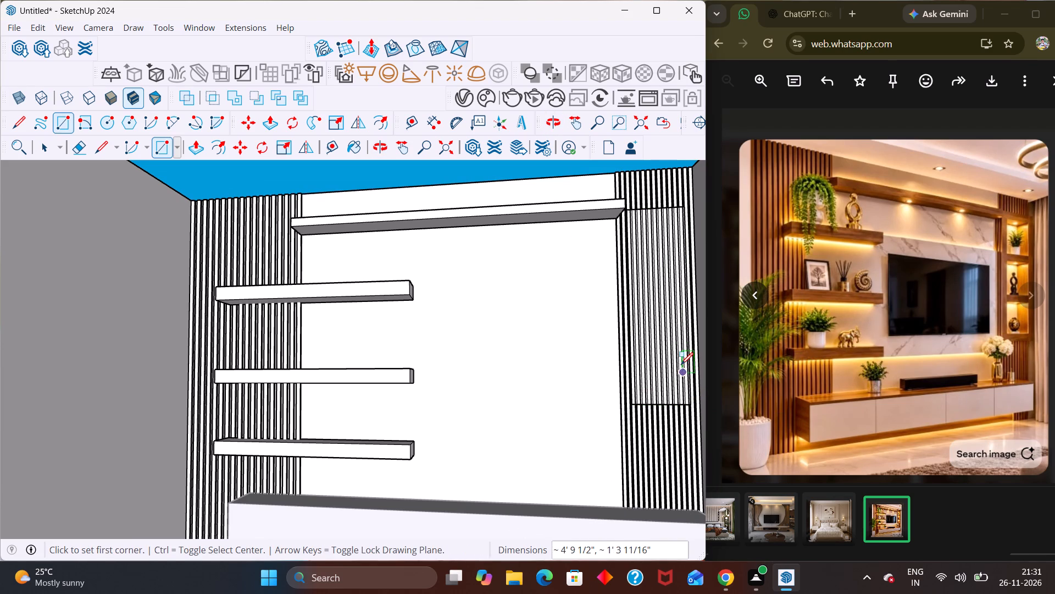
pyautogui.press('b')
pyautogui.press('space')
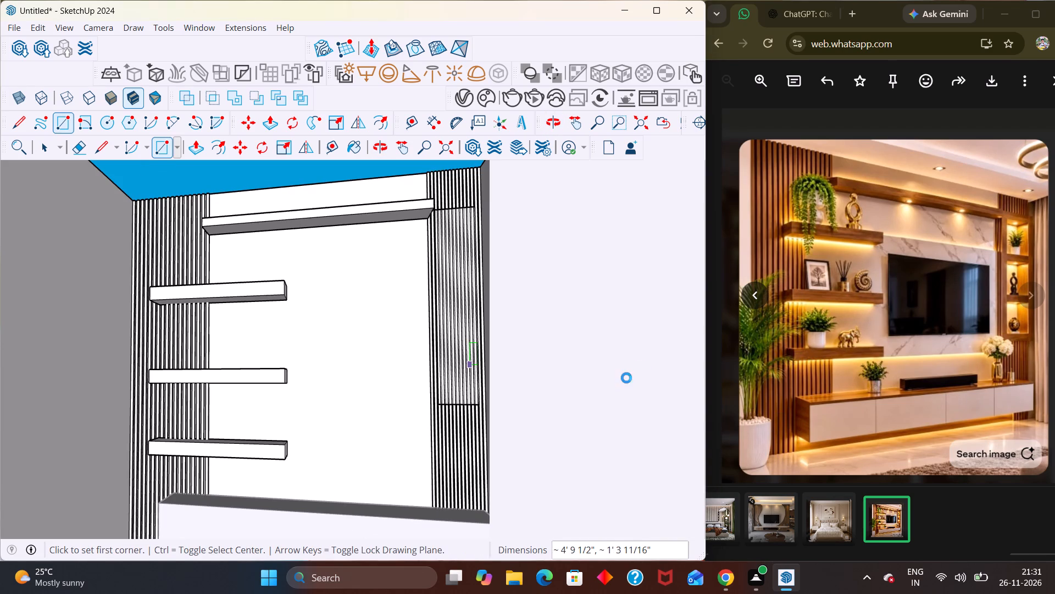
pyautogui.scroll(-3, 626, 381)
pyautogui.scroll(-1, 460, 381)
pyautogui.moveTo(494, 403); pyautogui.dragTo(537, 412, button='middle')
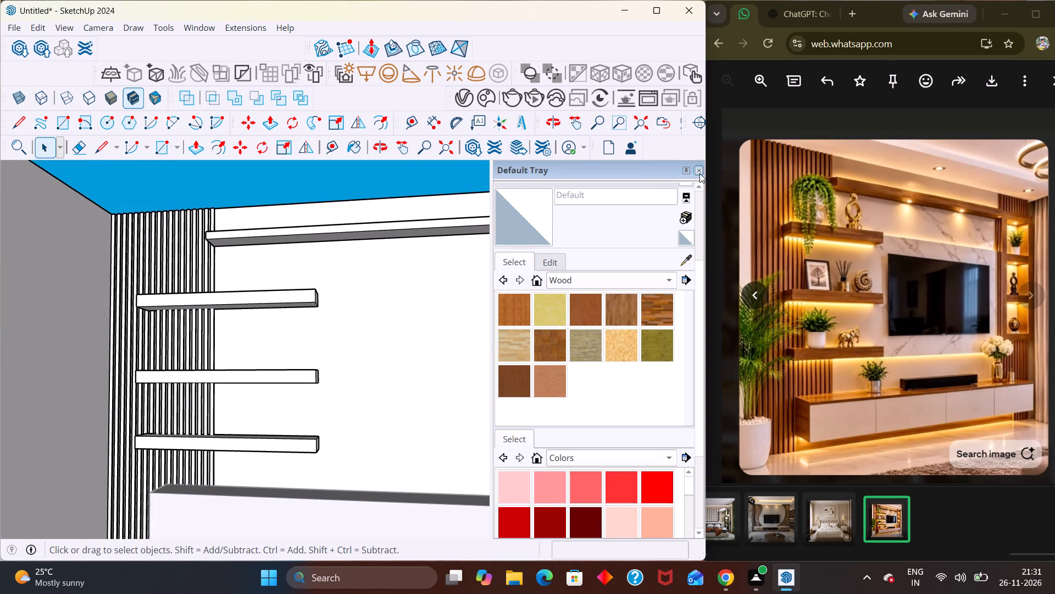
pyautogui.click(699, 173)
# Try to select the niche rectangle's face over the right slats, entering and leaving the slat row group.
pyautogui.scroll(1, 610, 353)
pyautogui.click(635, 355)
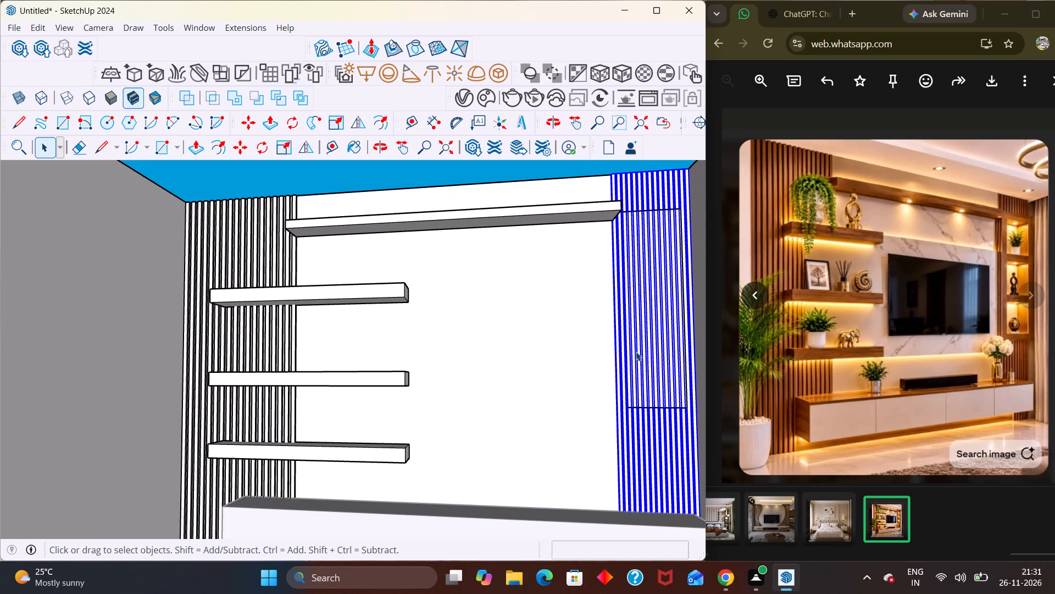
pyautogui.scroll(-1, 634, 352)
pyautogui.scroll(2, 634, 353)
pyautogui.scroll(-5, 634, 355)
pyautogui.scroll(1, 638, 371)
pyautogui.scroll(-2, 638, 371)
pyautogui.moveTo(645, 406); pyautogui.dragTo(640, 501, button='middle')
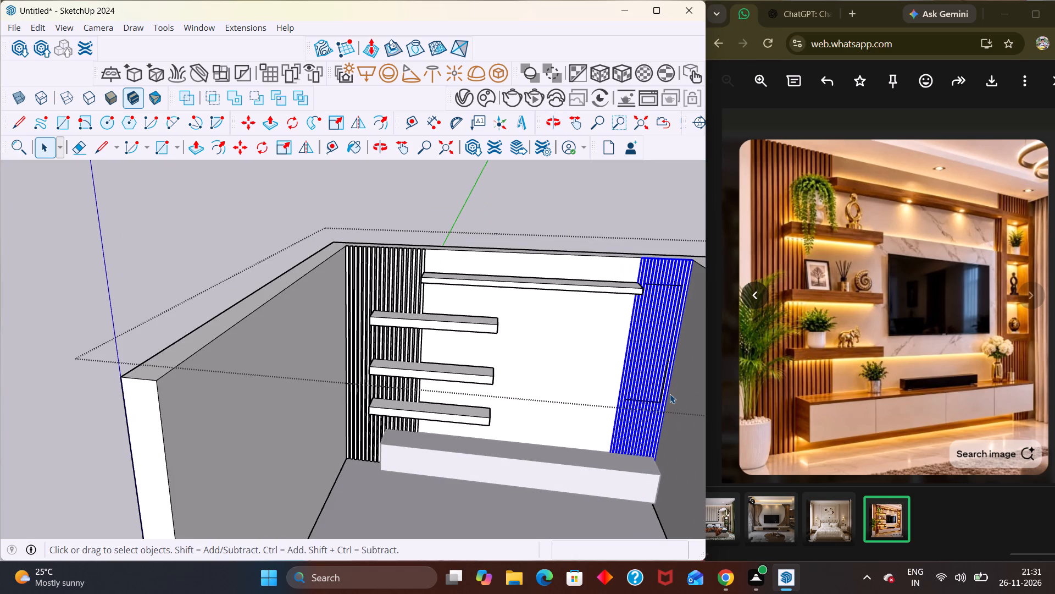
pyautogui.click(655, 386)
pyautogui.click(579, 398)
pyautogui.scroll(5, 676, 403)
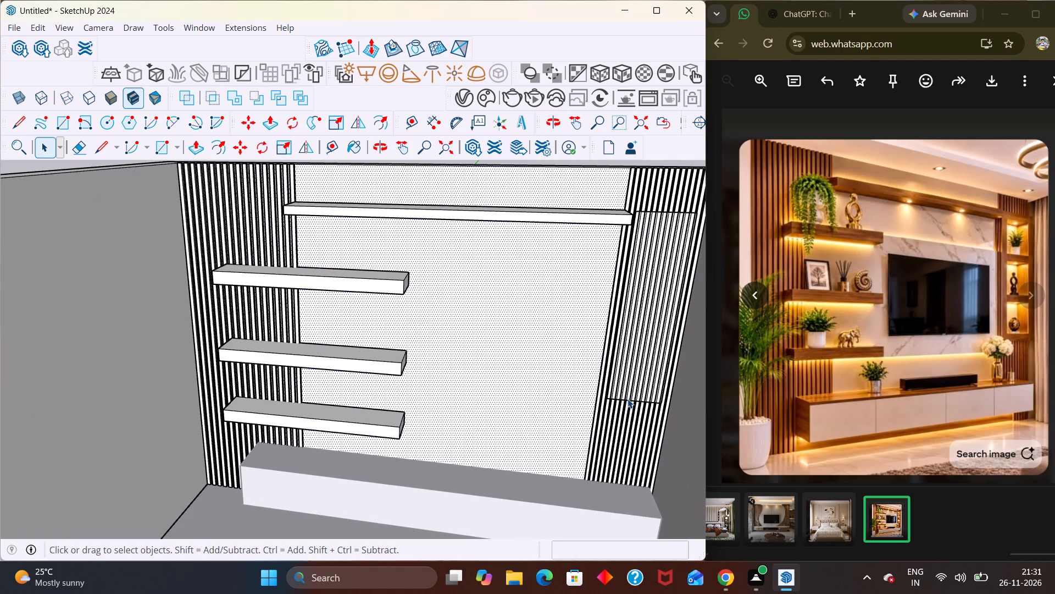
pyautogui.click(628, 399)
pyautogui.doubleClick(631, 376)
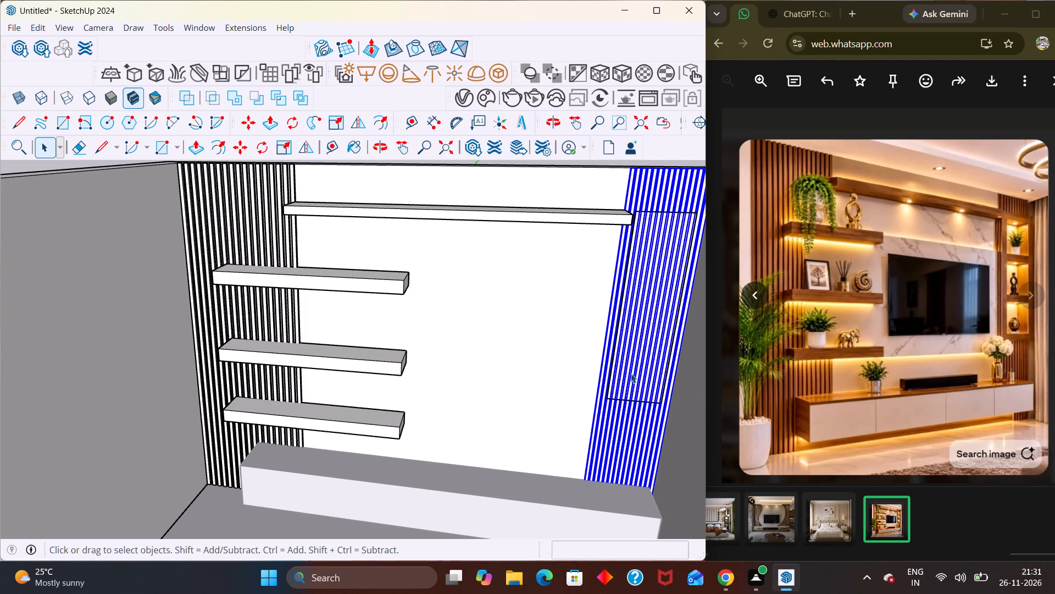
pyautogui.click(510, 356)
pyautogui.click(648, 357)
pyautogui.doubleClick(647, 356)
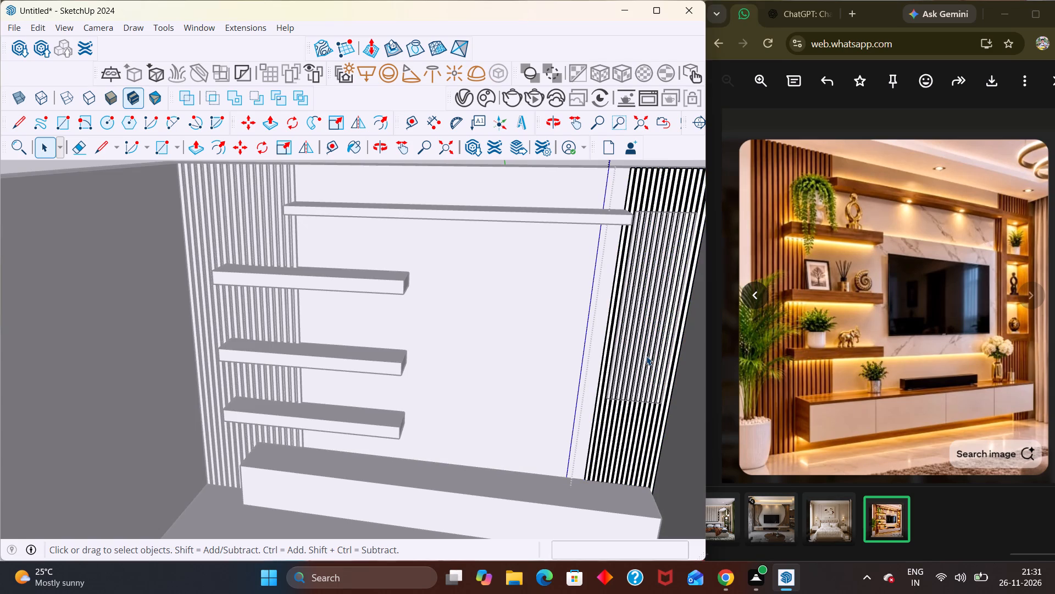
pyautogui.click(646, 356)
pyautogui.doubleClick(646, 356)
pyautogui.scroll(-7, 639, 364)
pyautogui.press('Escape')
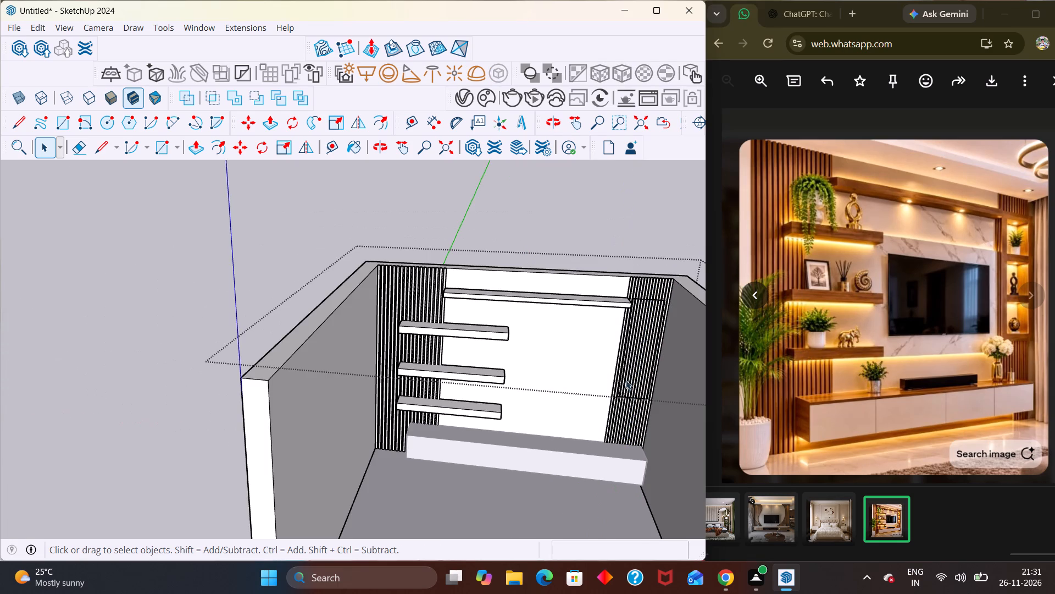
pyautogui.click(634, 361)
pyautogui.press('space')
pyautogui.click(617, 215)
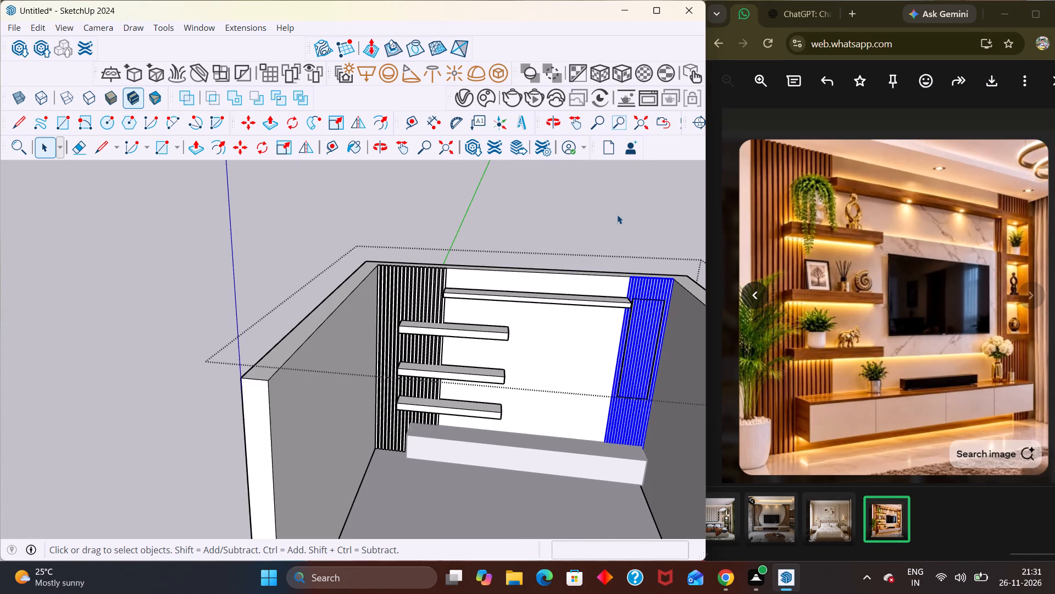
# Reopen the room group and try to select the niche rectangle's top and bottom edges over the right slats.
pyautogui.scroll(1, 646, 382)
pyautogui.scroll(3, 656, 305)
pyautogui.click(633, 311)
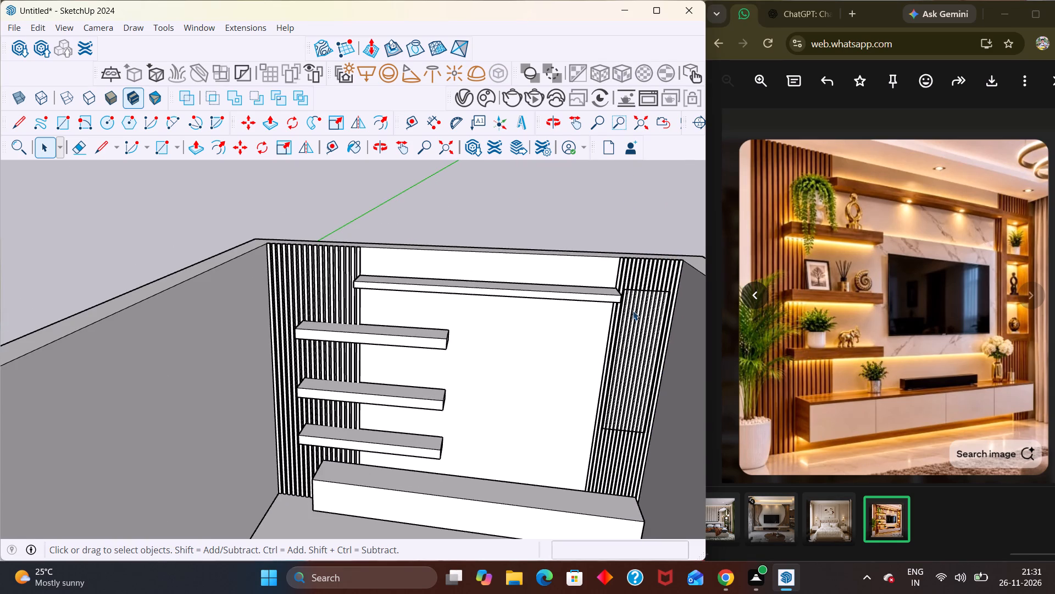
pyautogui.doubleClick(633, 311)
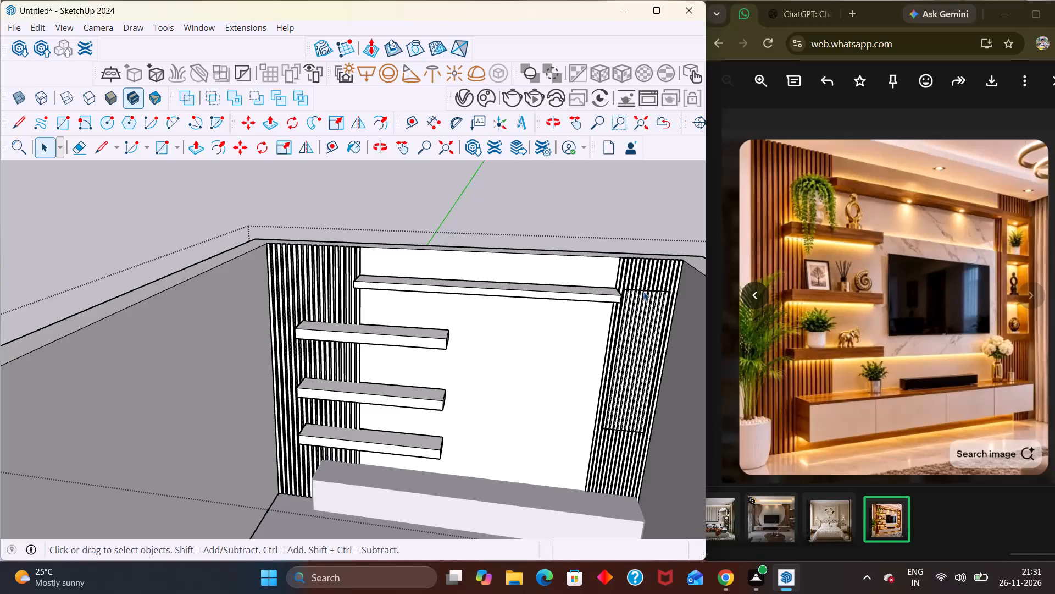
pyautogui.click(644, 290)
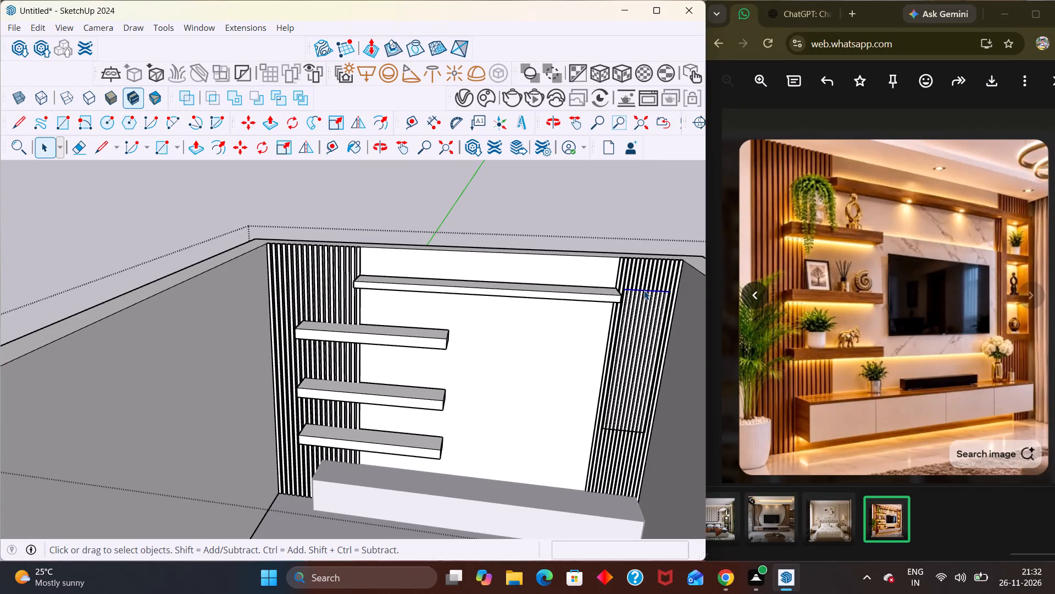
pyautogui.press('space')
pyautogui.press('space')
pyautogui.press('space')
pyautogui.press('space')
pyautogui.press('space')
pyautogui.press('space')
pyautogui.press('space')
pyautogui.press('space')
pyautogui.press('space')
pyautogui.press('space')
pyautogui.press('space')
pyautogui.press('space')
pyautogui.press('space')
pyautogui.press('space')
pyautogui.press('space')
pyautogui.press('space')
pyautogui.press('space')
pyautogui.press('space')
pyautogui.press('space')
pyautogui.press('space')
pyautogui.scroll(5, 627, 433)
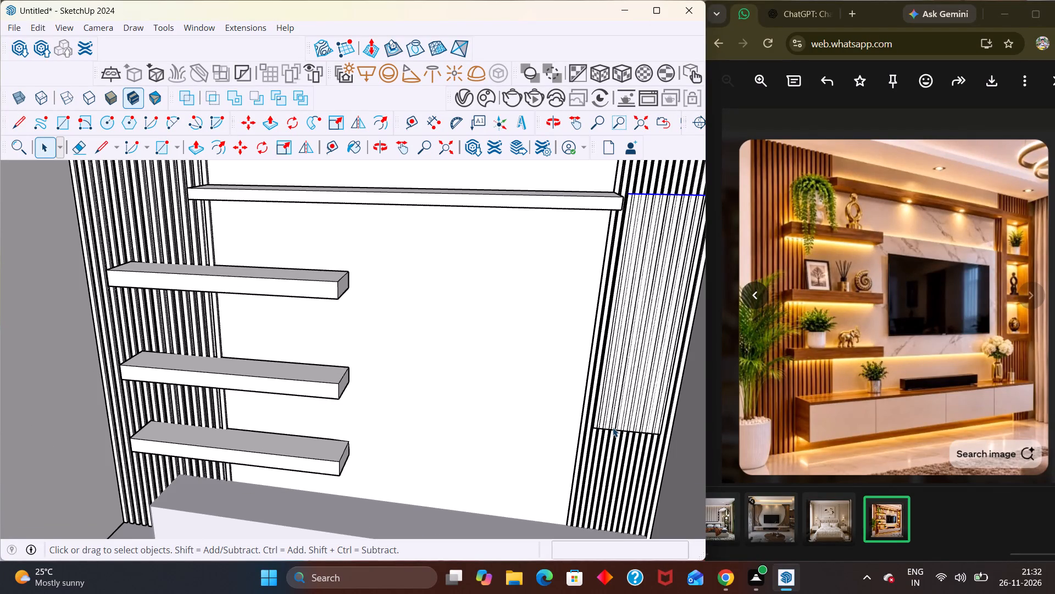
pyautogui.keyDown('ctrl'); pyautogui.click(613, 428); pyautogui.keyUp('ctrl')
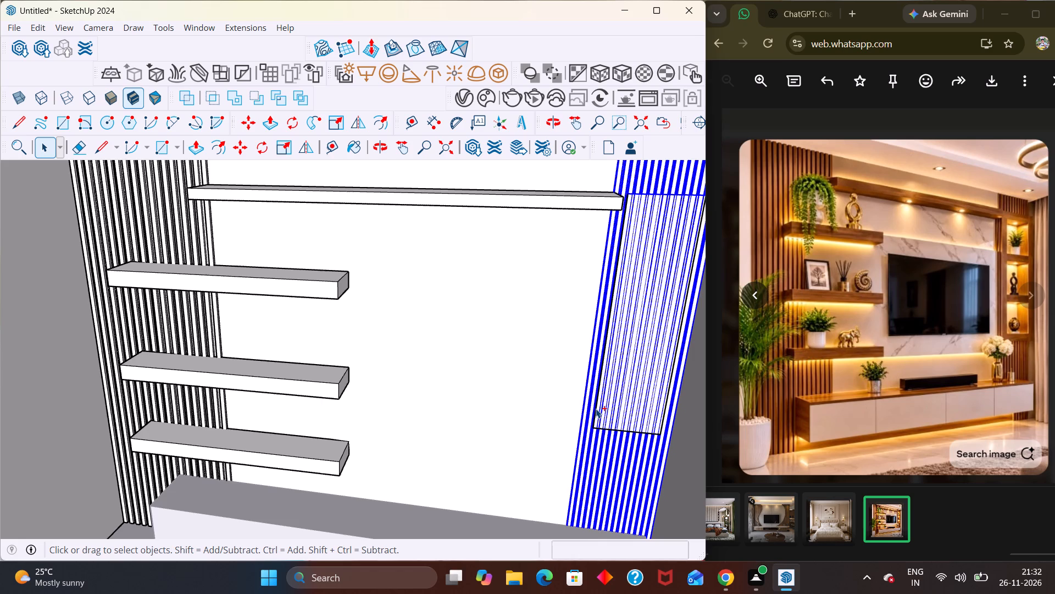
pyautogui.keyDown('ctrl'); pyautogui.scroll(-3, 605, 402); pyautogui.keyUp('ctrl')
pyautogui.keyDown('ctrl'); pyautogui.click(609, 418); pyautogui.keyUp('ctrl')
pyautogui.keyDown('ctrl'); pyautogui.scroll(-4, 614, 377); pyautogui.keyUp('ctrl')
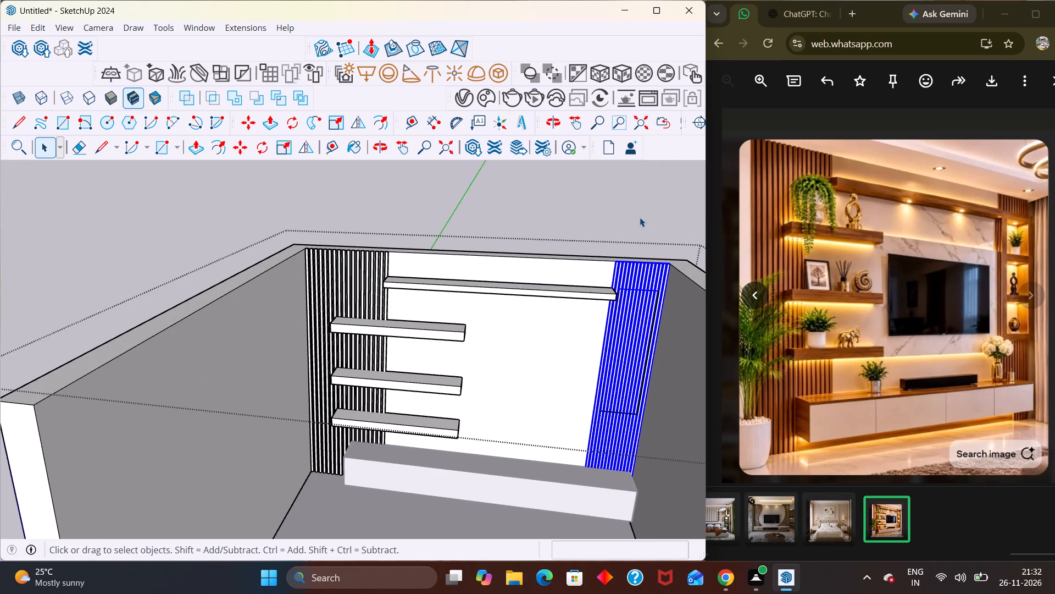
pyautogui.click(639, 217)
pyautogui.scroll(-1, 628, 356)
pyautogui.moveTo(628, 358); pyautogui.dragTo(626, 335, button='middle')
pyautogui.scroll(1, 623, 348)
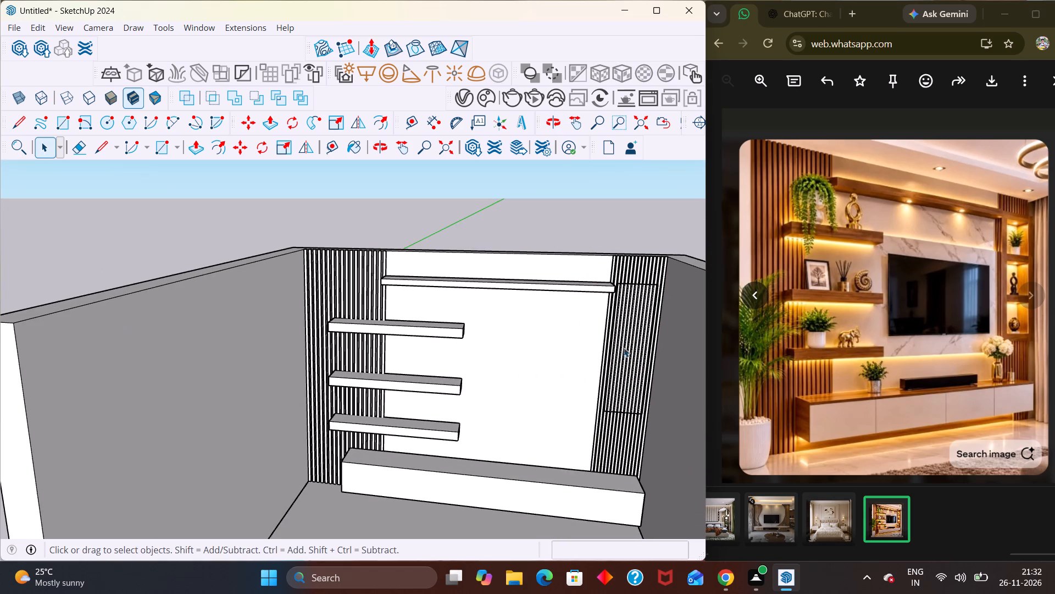
# Undo the niche rectangle drawn over the right slat row and leave the room group.
pyautogui.hotkey('ctrl', 'z')
pyautogui.hotkey('ctrl', 'z')
pyautogui.hotkey('ctrl', 'z')
pyautogui.hotkey('ctrl', 'z')
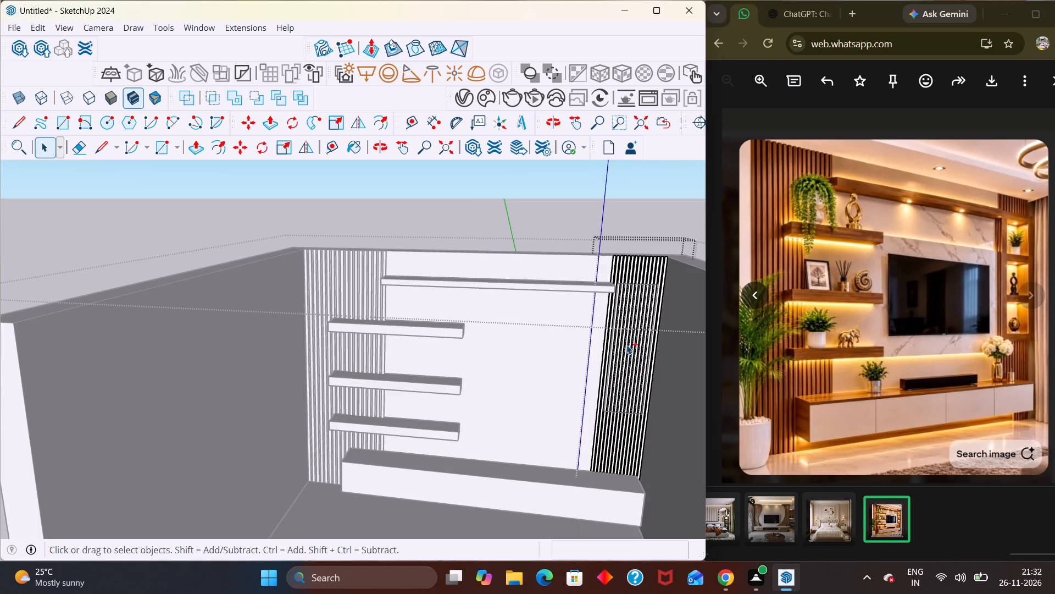
pyautogui.hotkey('ctrl', 'z')
pyautogui.hotkey('ctrl', 'z')
pyautogui.hotkey('ctrl', 'z')
pyautogui.hotkey('ctrl', 'z')
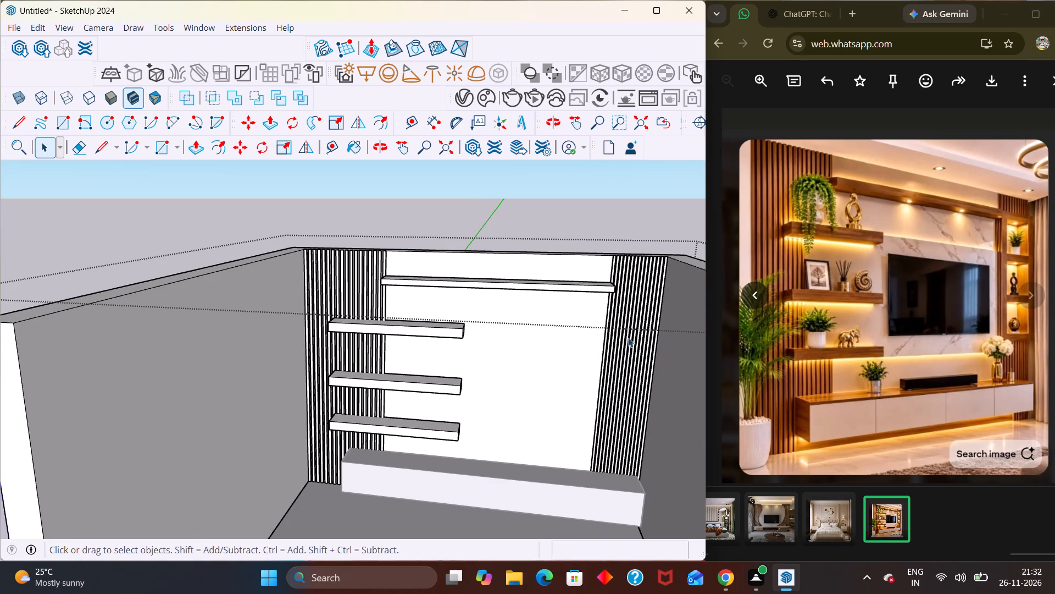
pyautogui.click(647, 172)
# Examine the slat rows, floating shelves and console from several angles against the reference image.
pyautogui.scroll(-2, 622, 291)
pyautogui.moveTo(465, 418); pyautogui.dragTo(536, 365, button='middle')
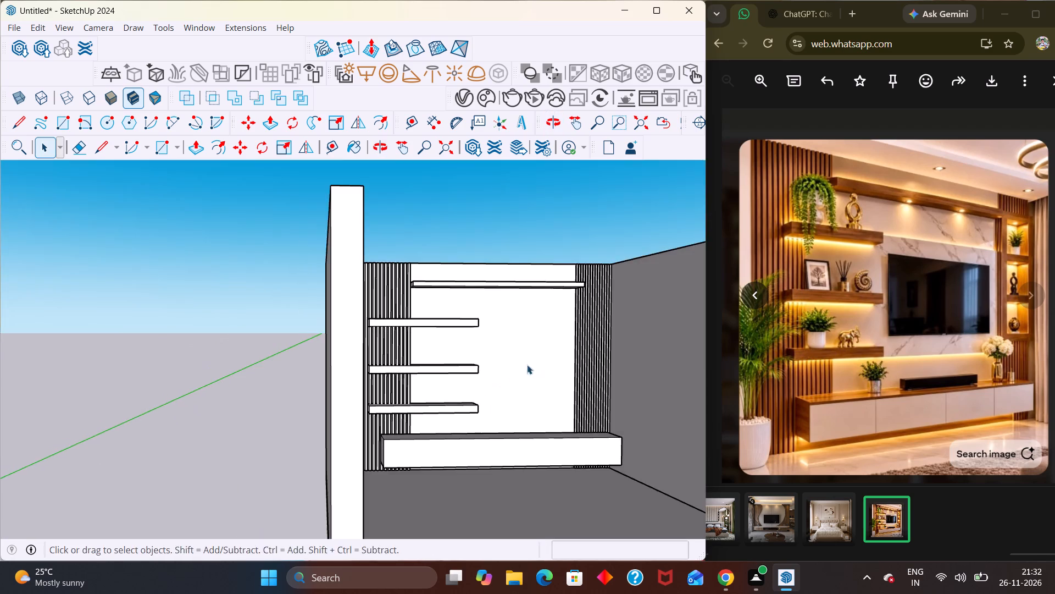
pyautogui.moveTo(512, 384); pyautogui.dragTo(489, 437, button='middle')
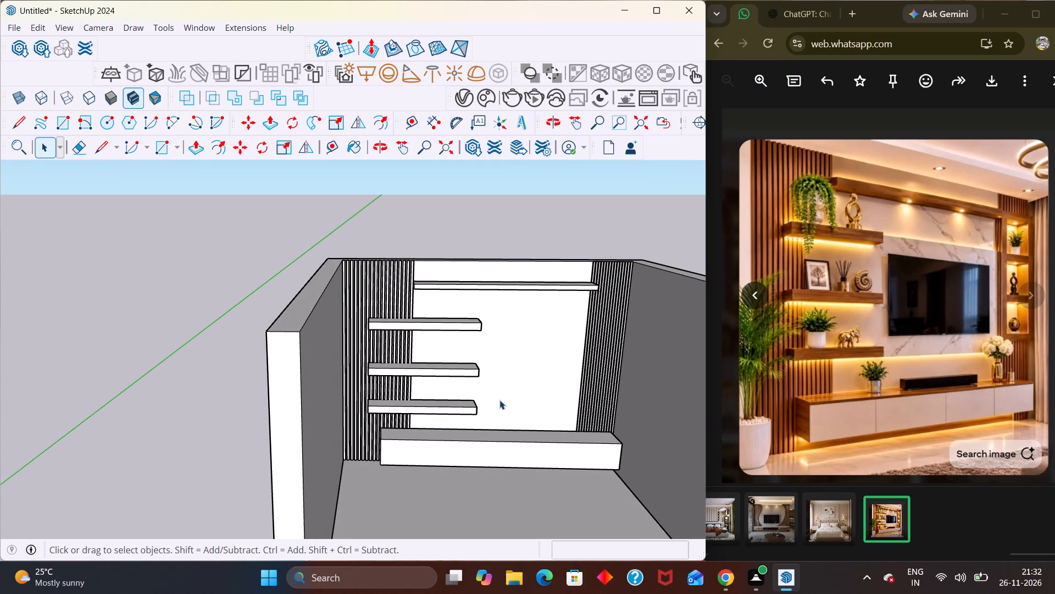
pyautogui.scroll(2, 499, 371)
pyautogui.scroll(-1, 476, 384)
pyautogui.moveTo(476, 384); pyautogui.dragTo(467, 340, button='middle')
pyautogui.scroll(1, 467, 340)
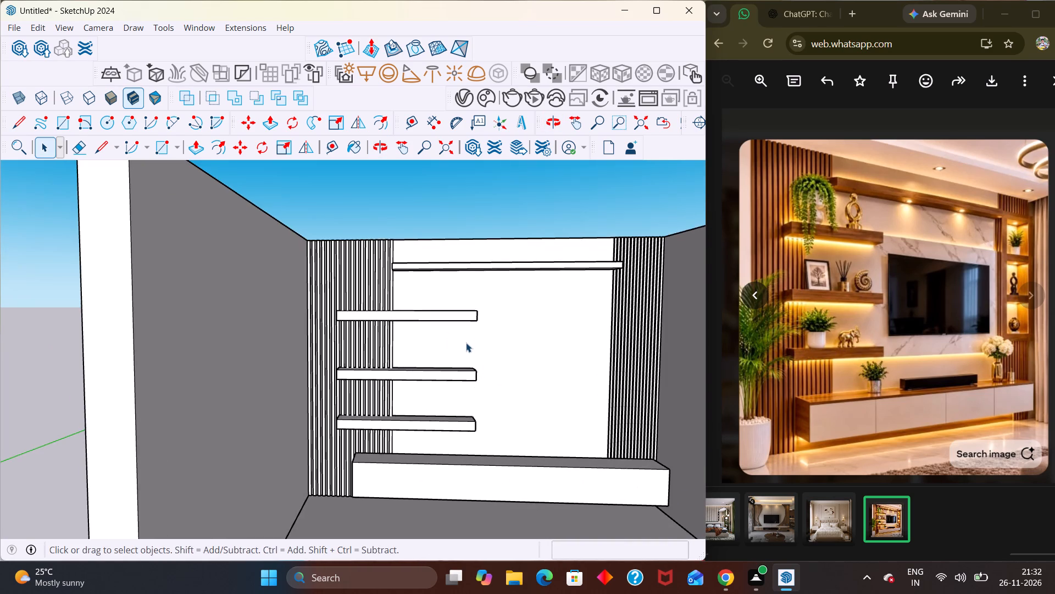
pyautogui.scroll(-3, 471, 357)
pyautogui.moveTo(469, 428); pyautogui.dragTo(475, 361, button='middle')
pyautogui.scroll(-1, 445, 444)
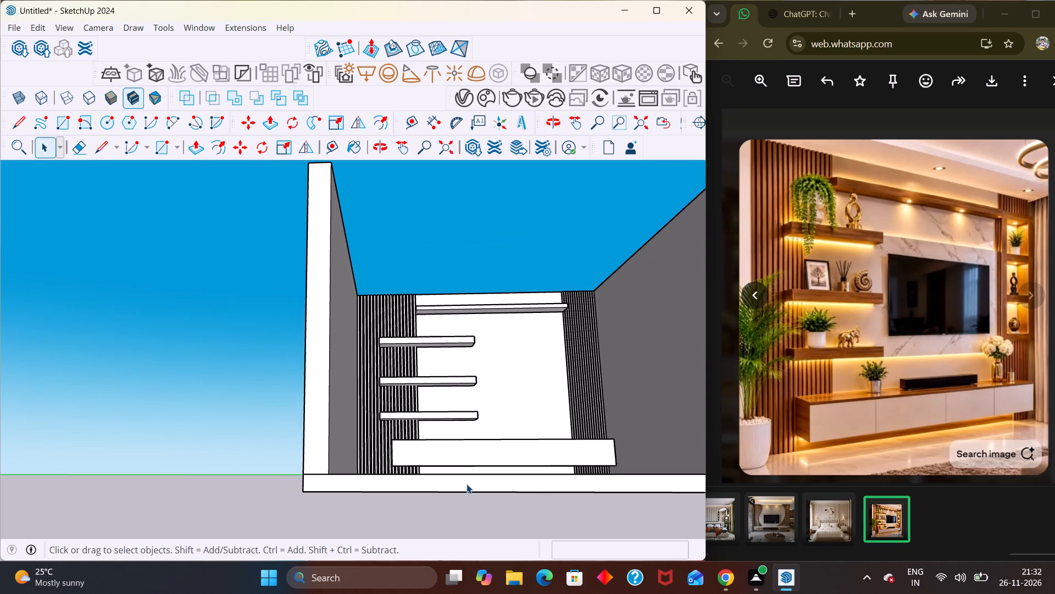
pyautogui.moveTo(474, 489); pyautogui.dragTo(470, 494, button='middle')
pyautogui.scroll(2, 659, 425)
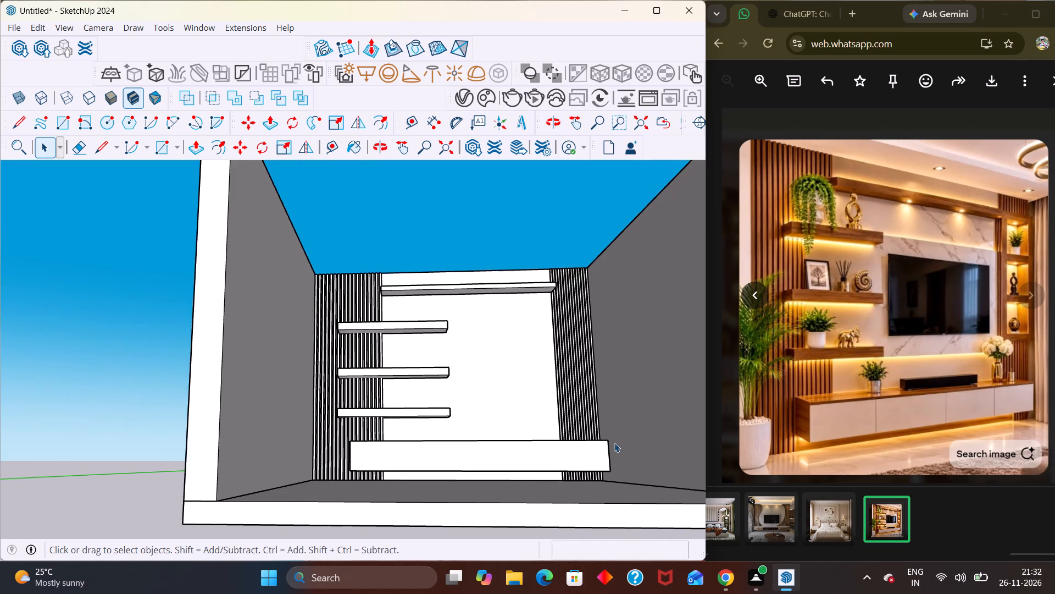
pyautogui.moveTo(614, 443); pyautogui.dragTo(617, 451, button='middle')
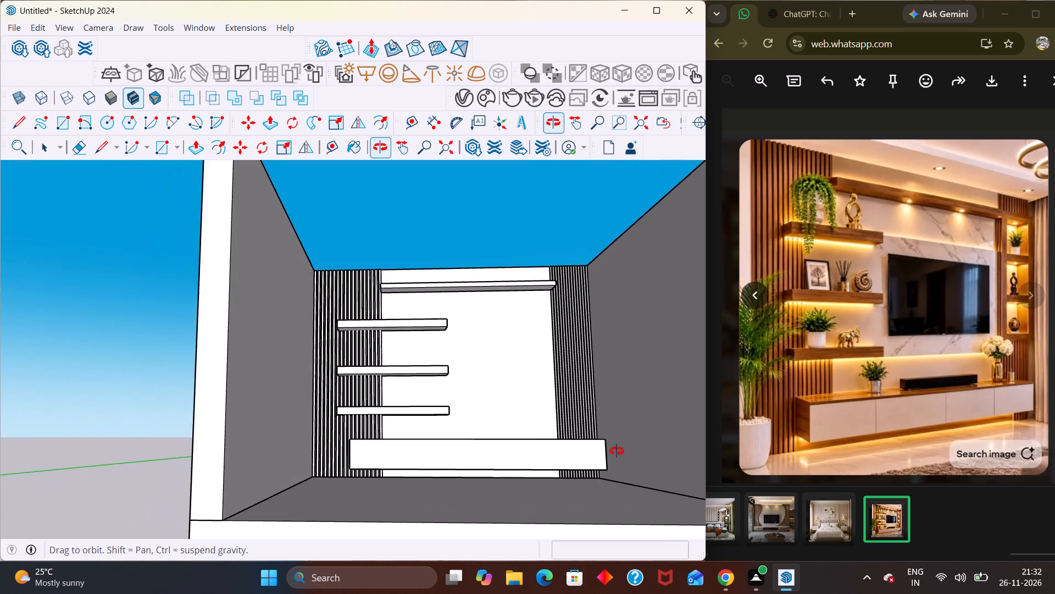
pyautogui.moveTo(617, 451); pyautogui.dragTo(615, 460, button='middle')
pyautogui.scroll(3, 615, 460)
pyautogui.middleClick(615, 460)
pyautogui.moveTo(395, 431); pyautogui.dragTo(433, 519, button='middle')
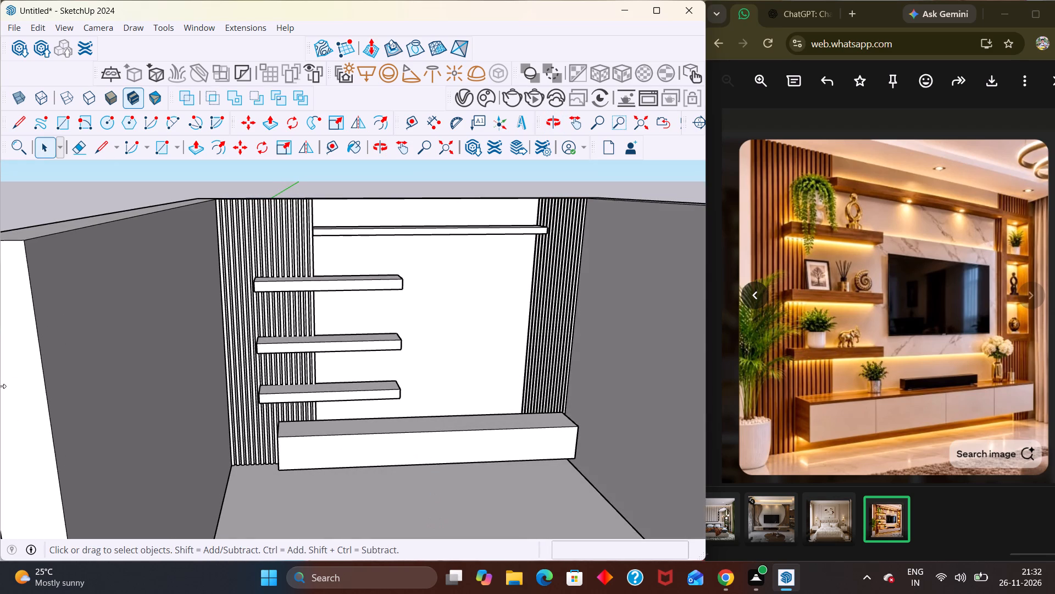
pyautogui.scroll(1, 413, 535)
pyautogui.moveTo(411, 529); pyautogui.dragTo(420, 491, button='middle')
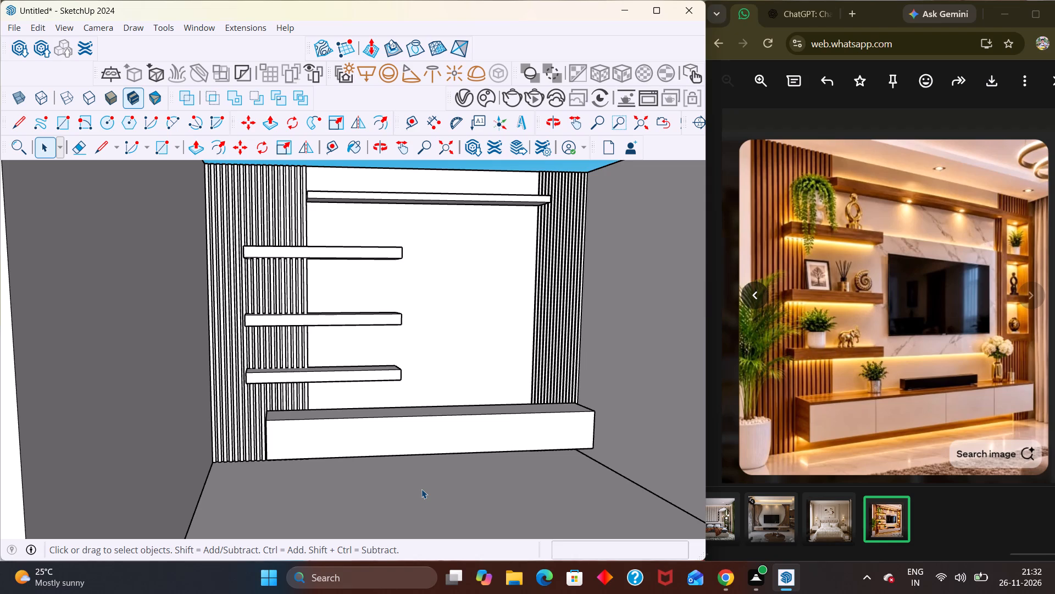
pyautogui.scroll(-1, 346, 475)
pyautogui.moveTo(350, 485); pyautogui.dragTo(420, 490, button='middle')
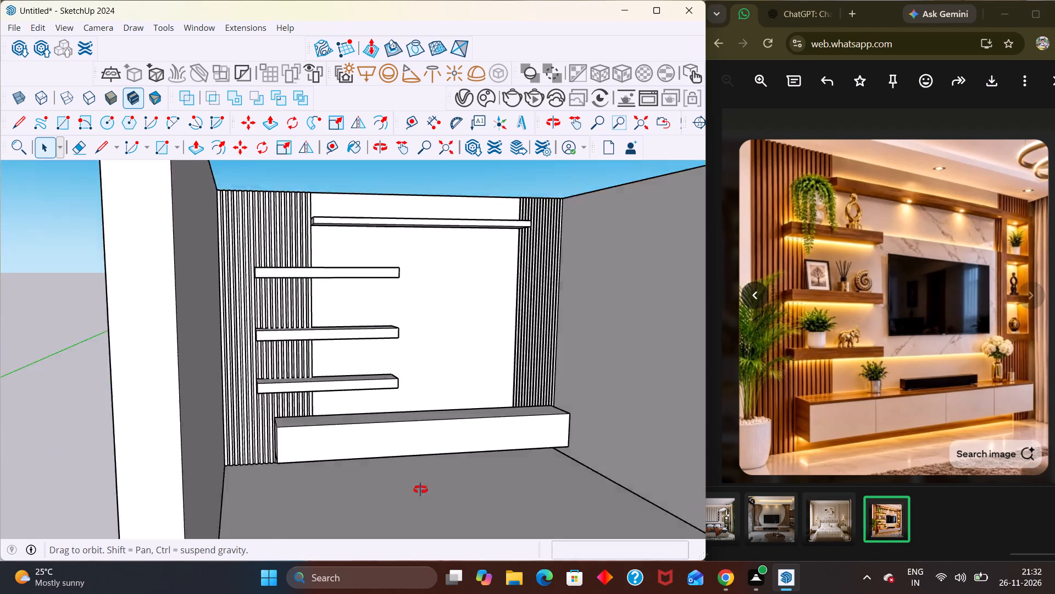
# Extend the console's left end about 7 9/16" with Push/Pull, lining it up with the left ends of the floating shelves.
pyautogui.moveTo(420, 490); pyautogui.dragTo(315, 462, button='middle')
pyautogui.scroll(4, 207, 427)
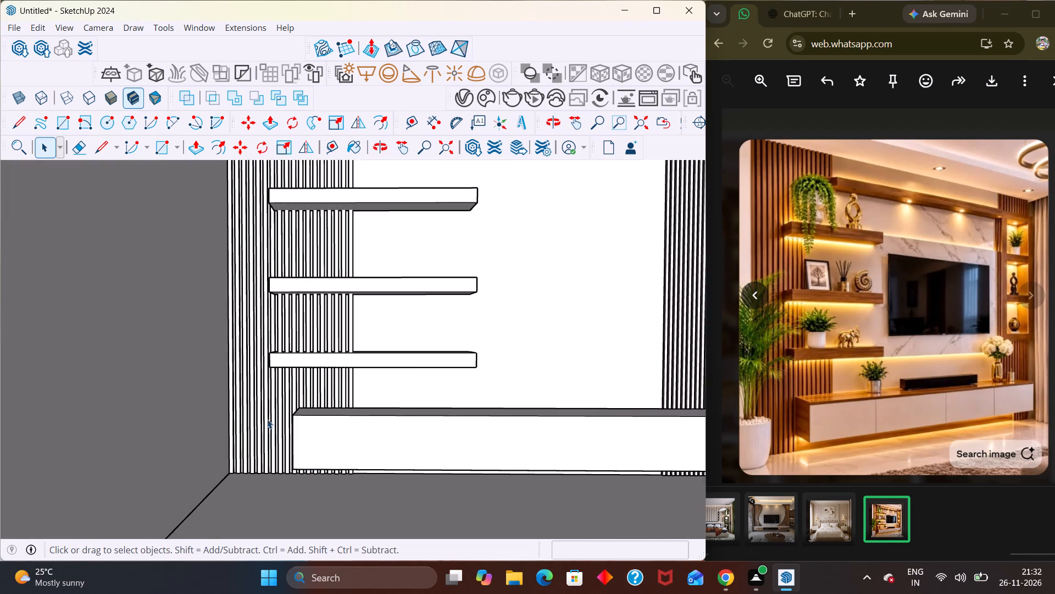
pyautogui.scroll(2, 267, 419)
pyautogui.moveTo(295, 432); pyautogui.dragTo(312, 447, button='middle')
pyautogui.middleClick(312, 447)
pyautogui.doubleClick(320, 457)
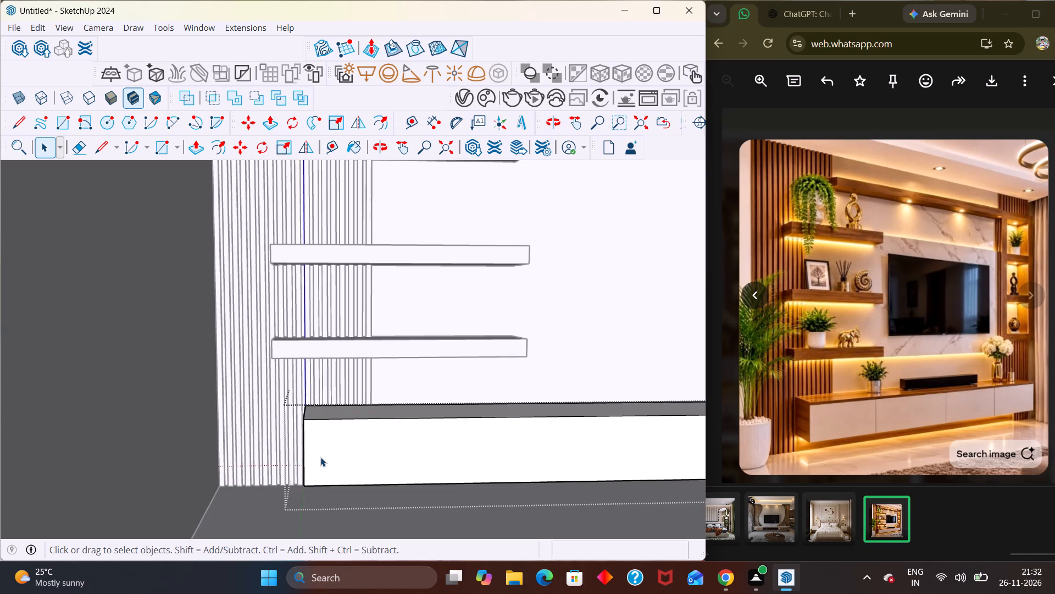
pyautogui.press('p')
pyautogui.scroll(1, 224, 413)
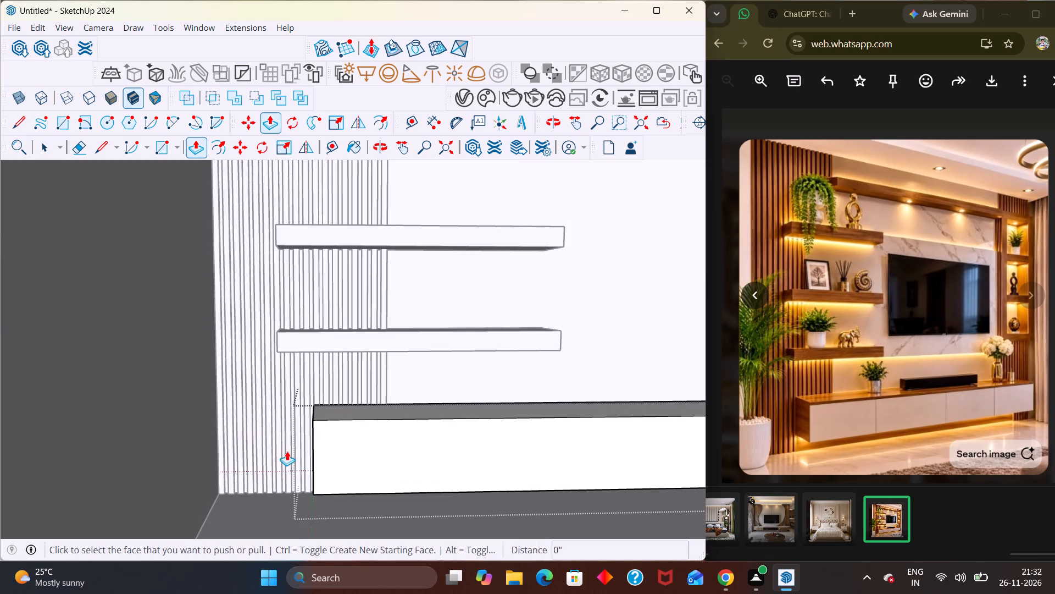
pyautogui.moveTo(292, 455); pyautogui.dragTo(327, 453, button='middle')
pyautogui.click(320, 454)
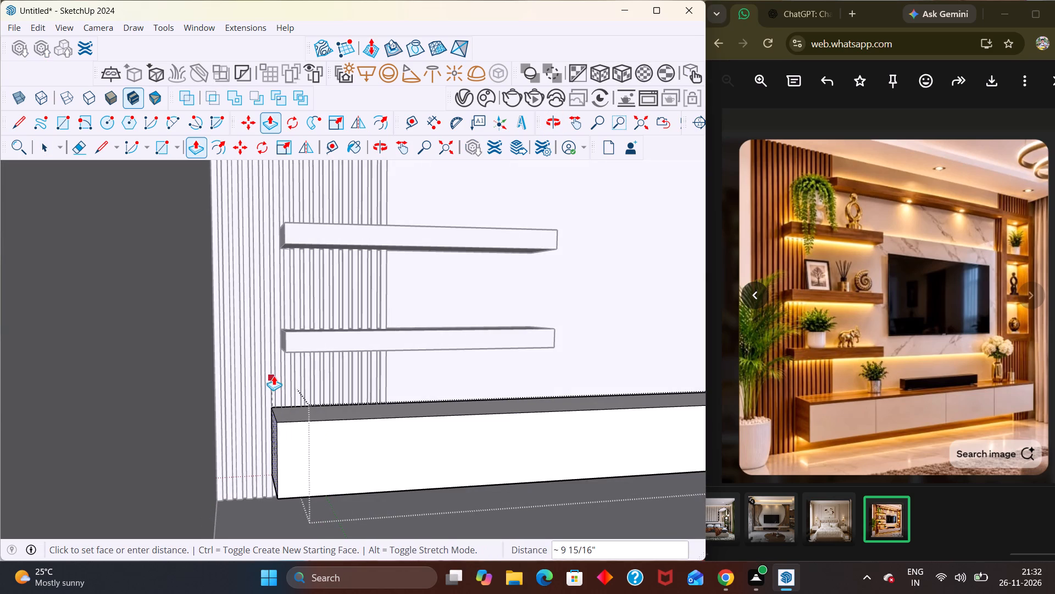
pyautogui.click(286, 355)
pyautogui.scroll(-10, 283, 361)
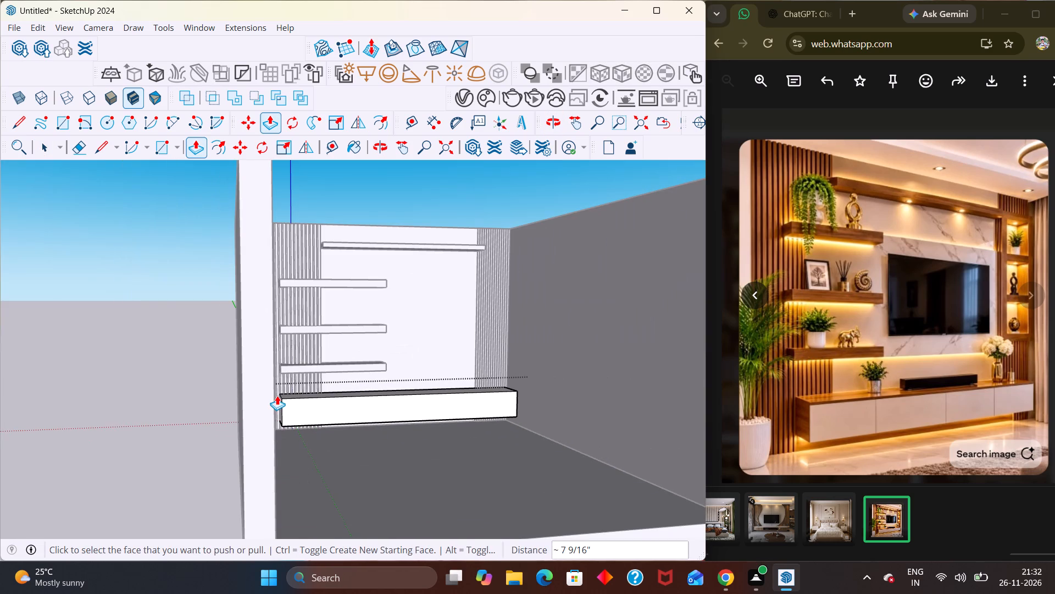
pyautogui.press('space')
pyautogui.scroll(-6, 289, 420)
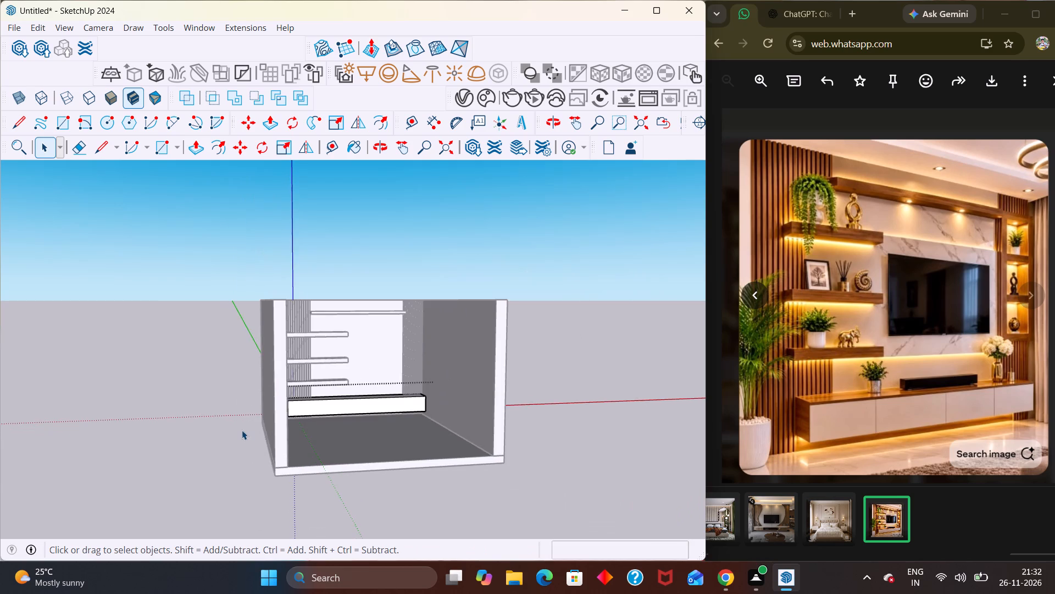
pyautogui.click(242, 430)
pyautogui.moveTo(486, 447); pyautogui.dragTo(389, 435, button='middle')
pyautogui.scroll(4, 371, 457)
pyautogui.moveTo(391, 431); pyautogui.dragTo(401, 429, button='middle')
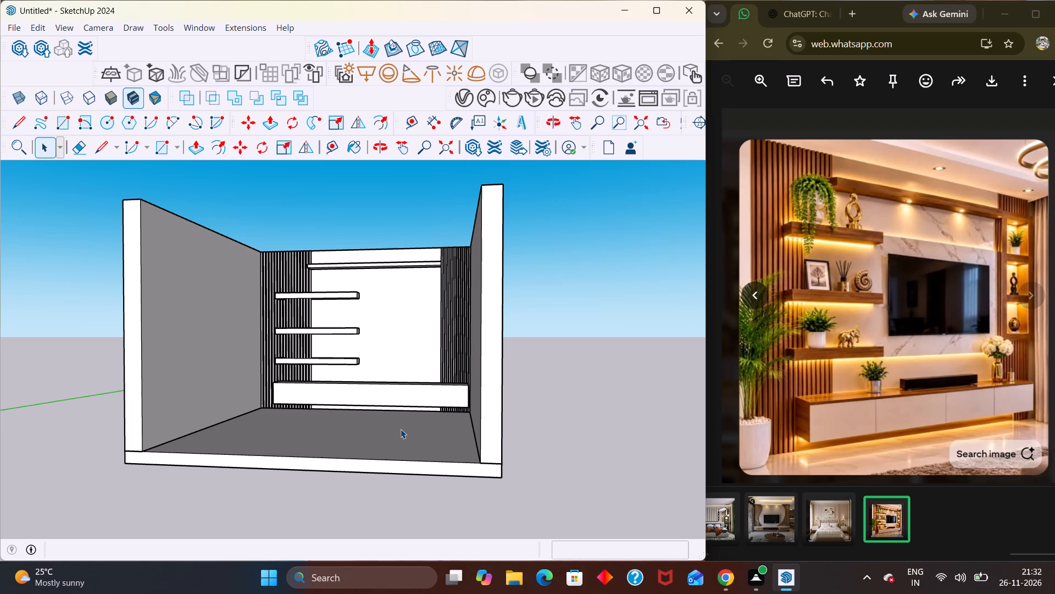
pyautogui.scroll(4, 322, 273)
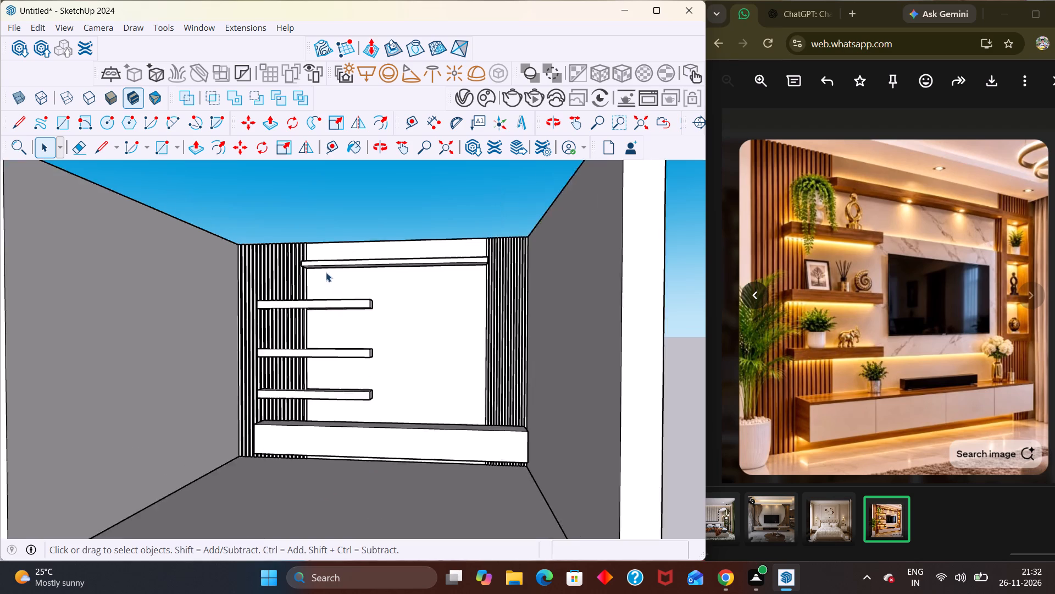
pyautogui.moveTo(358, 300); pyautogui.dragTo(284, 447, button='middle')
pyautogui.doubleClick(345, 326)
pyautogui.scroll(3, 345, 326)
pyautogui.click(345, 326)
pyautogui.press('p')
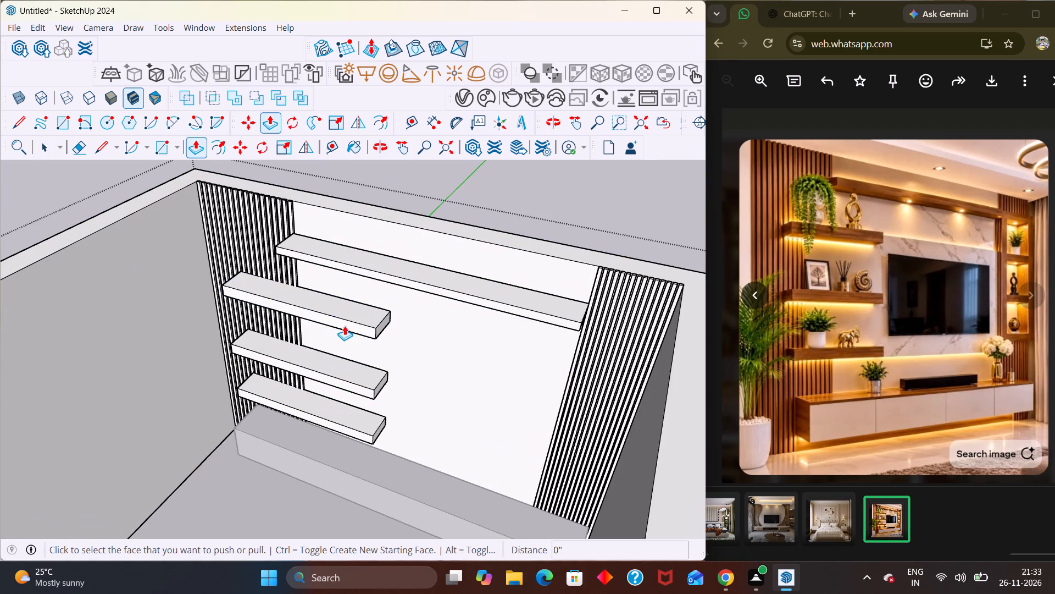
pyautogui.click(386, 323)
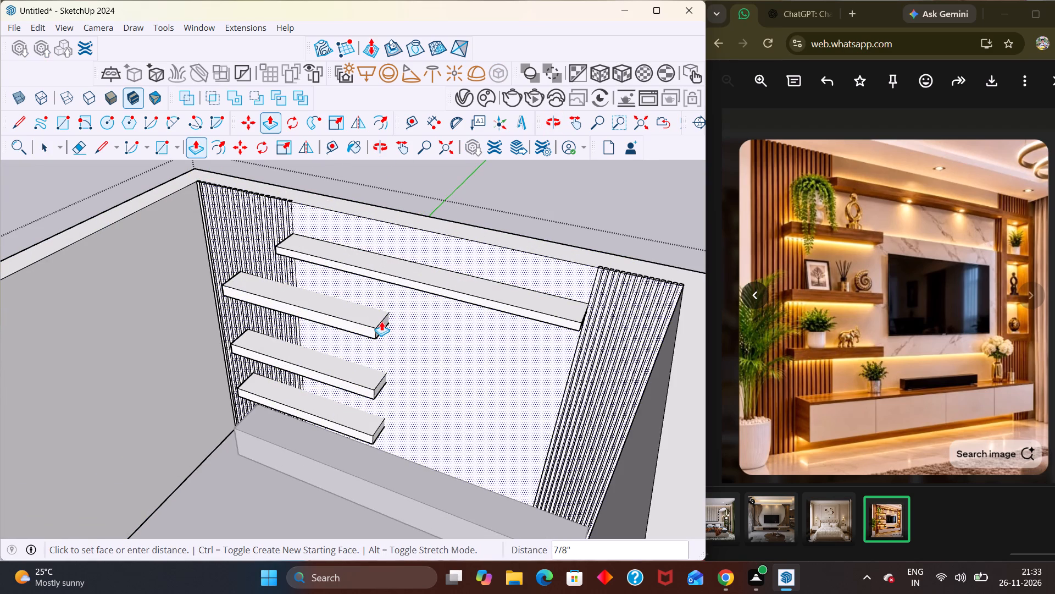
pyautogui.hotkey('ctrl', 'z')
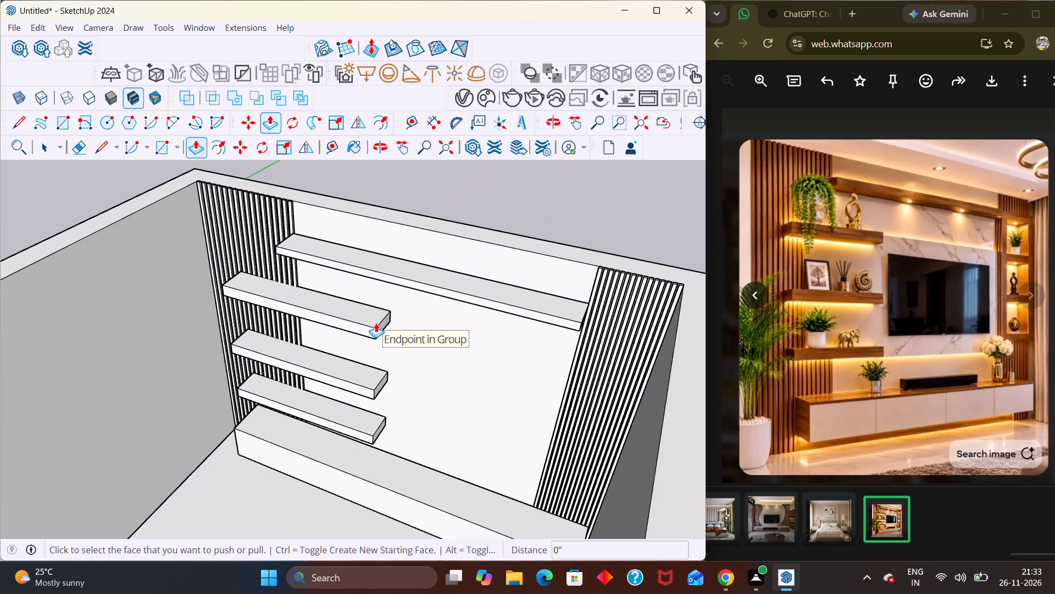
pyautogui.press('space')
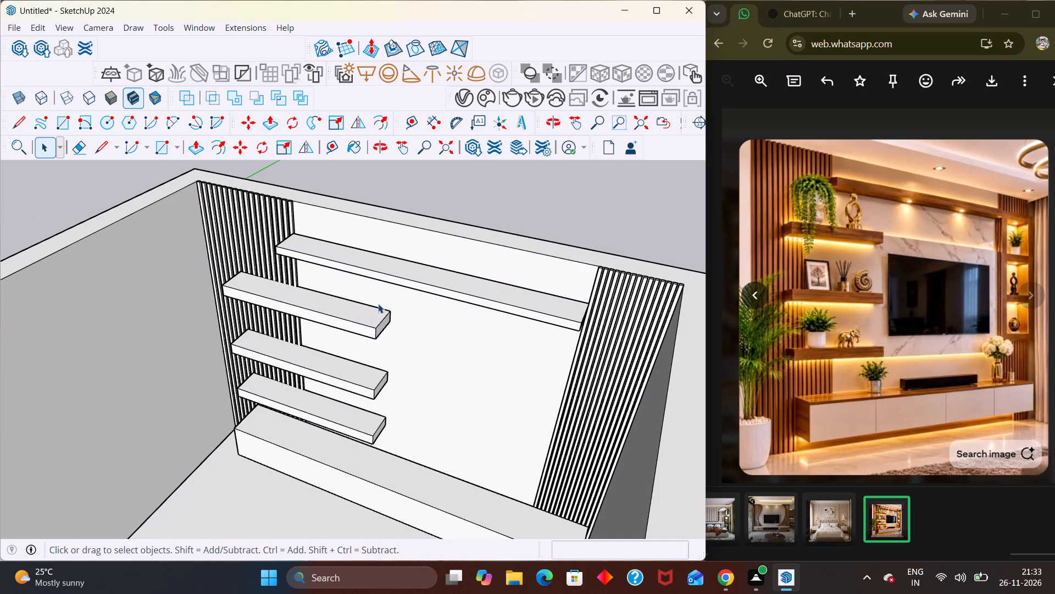
# Open the highest of the three short floating shelves and shorten its right end by about 3 11/16" with Push/Pull.
pyautogui.doubleClick(356, 316)
pyautogui.scroll(4, 356, 319)
pyautogui.doubleClick(353, 320)
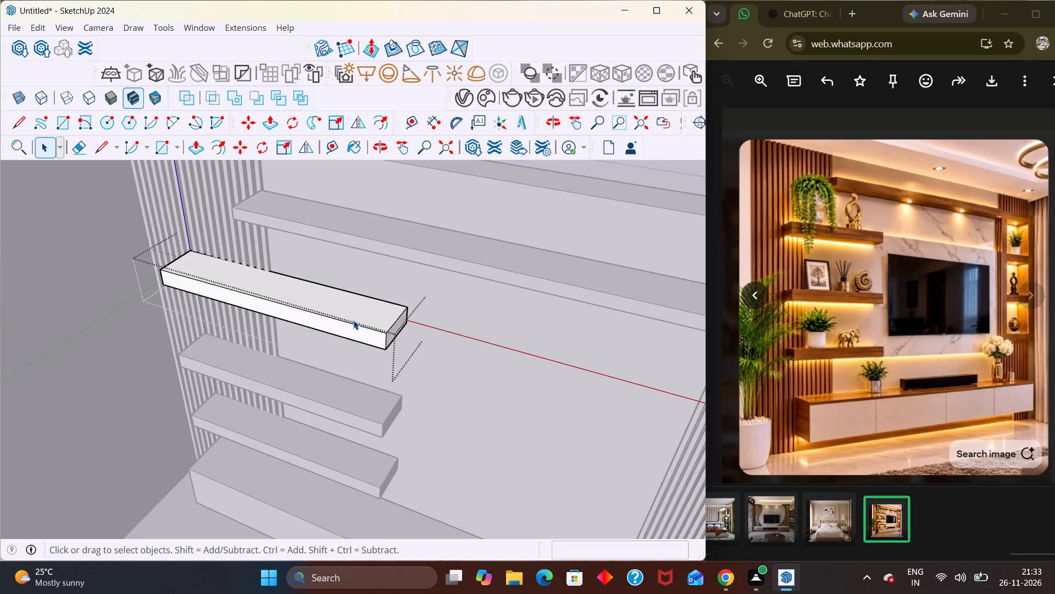
pyautogui.press('p')
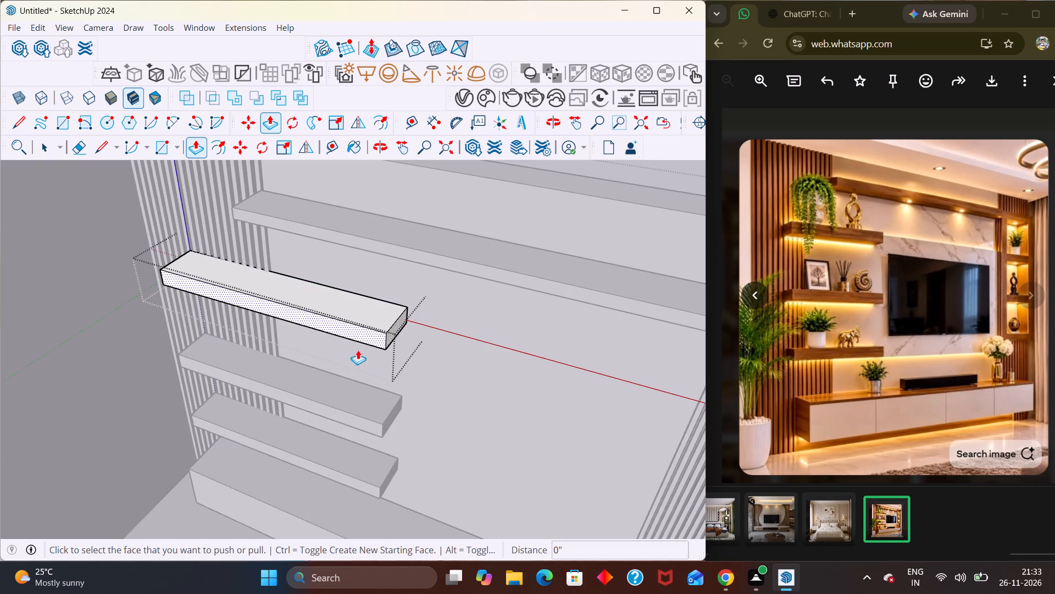
pyautogui.click(395, 332)
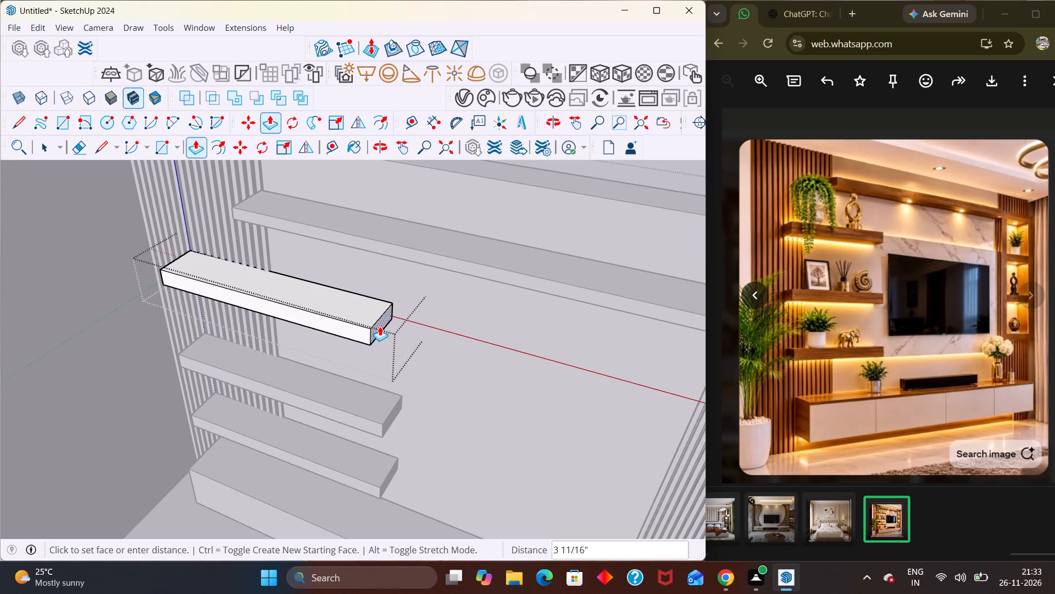
pyautogui.click(380, 326)
# Shorten the same shelf's right end by about another 2 9/16" with Push/Pull and leave the shelf group.
pyautogui.scroll(-6, 380, 326)
pyautogui.moveTo(387, 362); pyautogui.dragTo(536, 301, button='middle')
pyautogui.scroll(5, 504, 291)
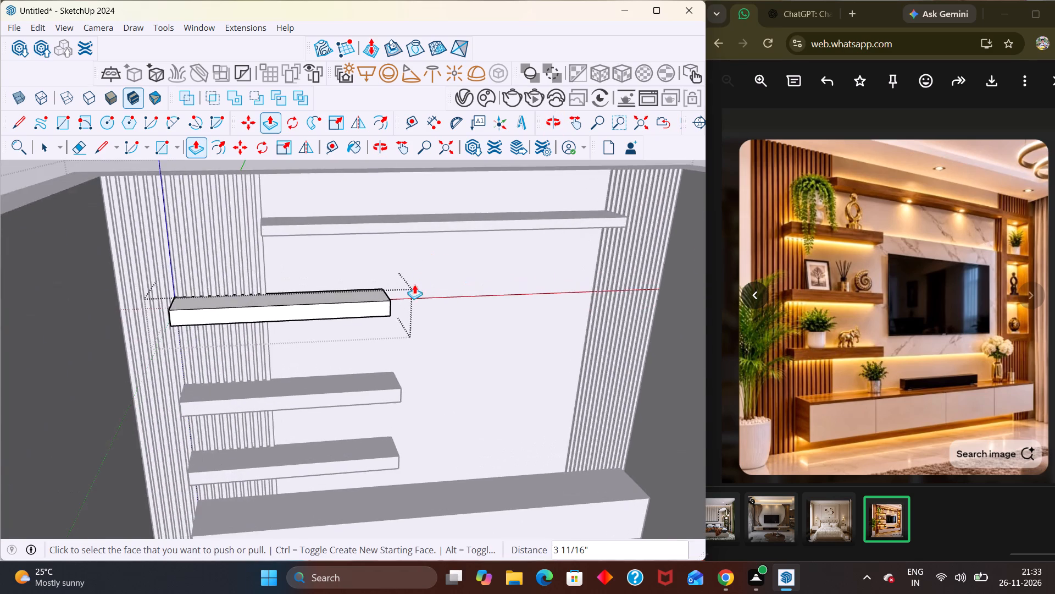
pyautogui.scroll(2, 414, 284)
pyautogui.moveTo(315, 348); pyautogui.dragTo(255, 399, button='middle')
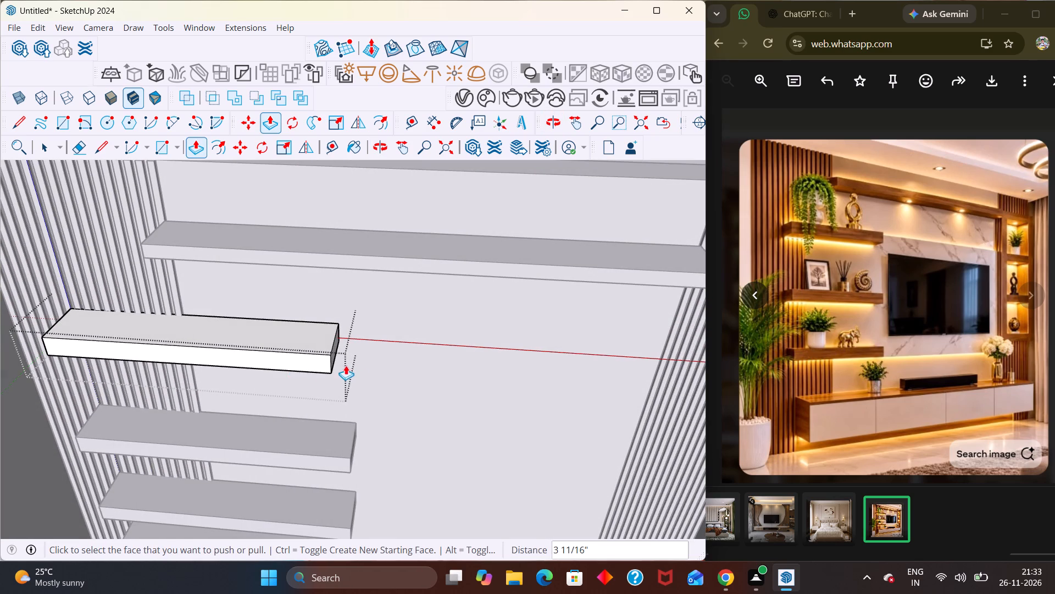
pyautogui.moveTo(362, 359); pyautogui.dragTo(226, 337, button='middle')
pyautogui.scroll(1, 227, 342)
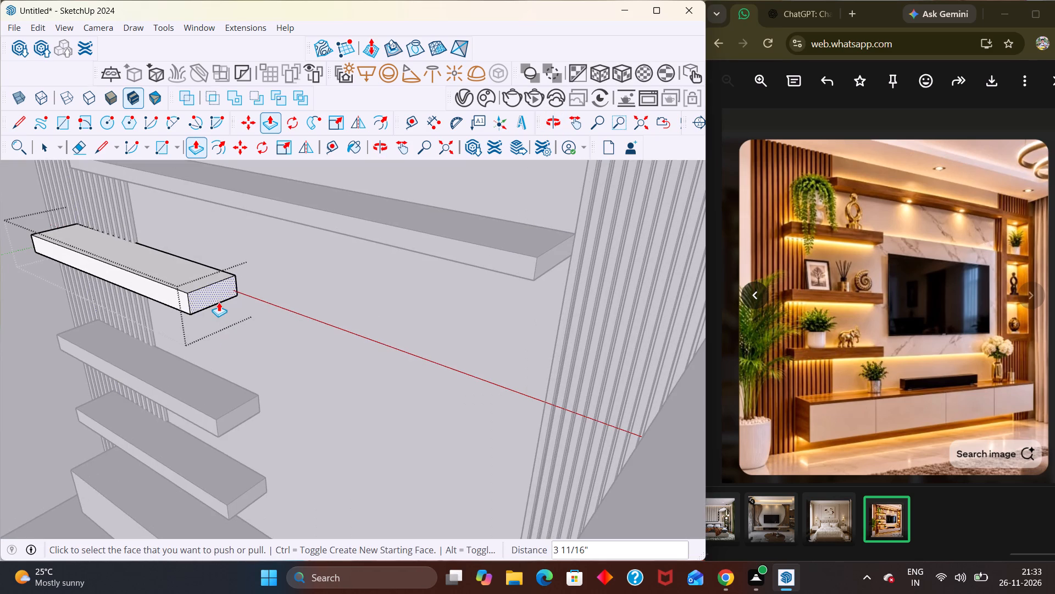
pyautogui.click(219, 302)
pyautogui.click(212, 295)
pyautogui.scroll(-4, 243, 295)
pyautogui.moveTo(388, 337); pyautogui.dragTo(526, 264, button='middle')
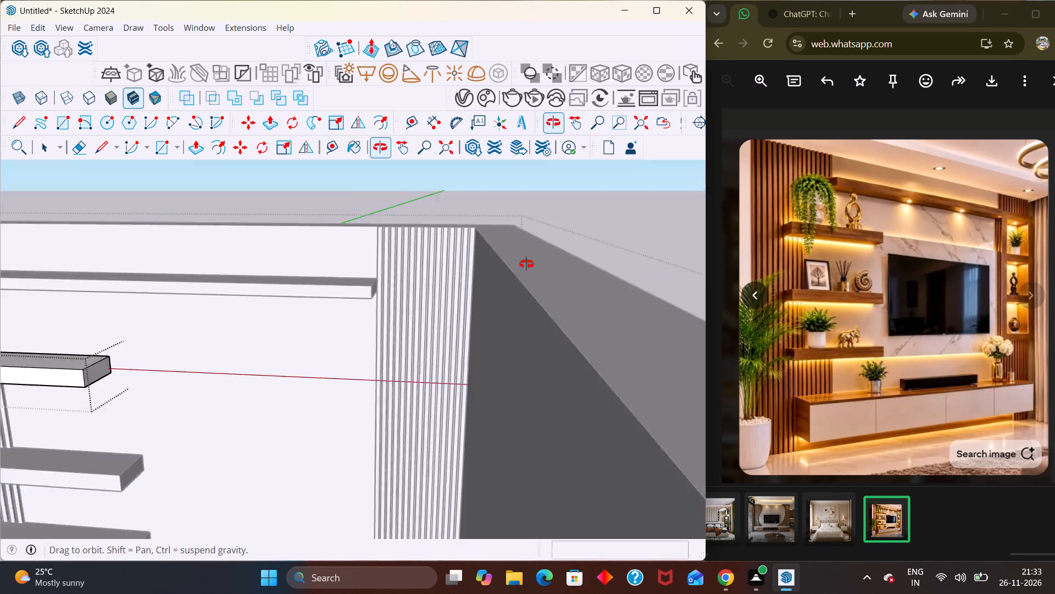
pyautogui.moveTo(526, 264); pyautogui.dragTo(527, 258, button='middle')
pyautogui.scroll(-12, 307, 301)
pyautogui.scroll(2, 177, 405)
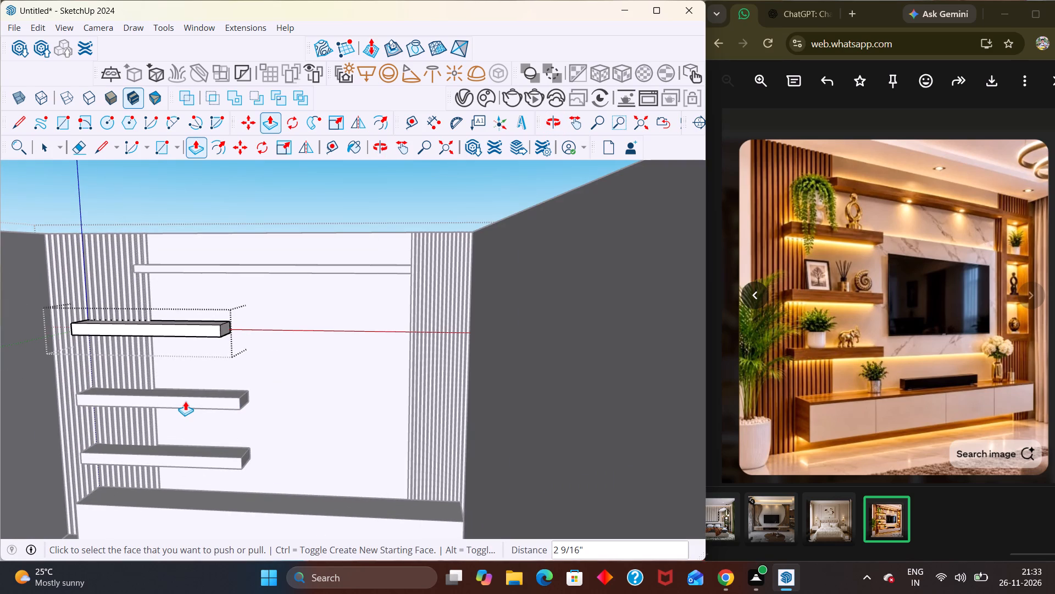
pyautogui.press('space')
pyautogui.click(251, 191)
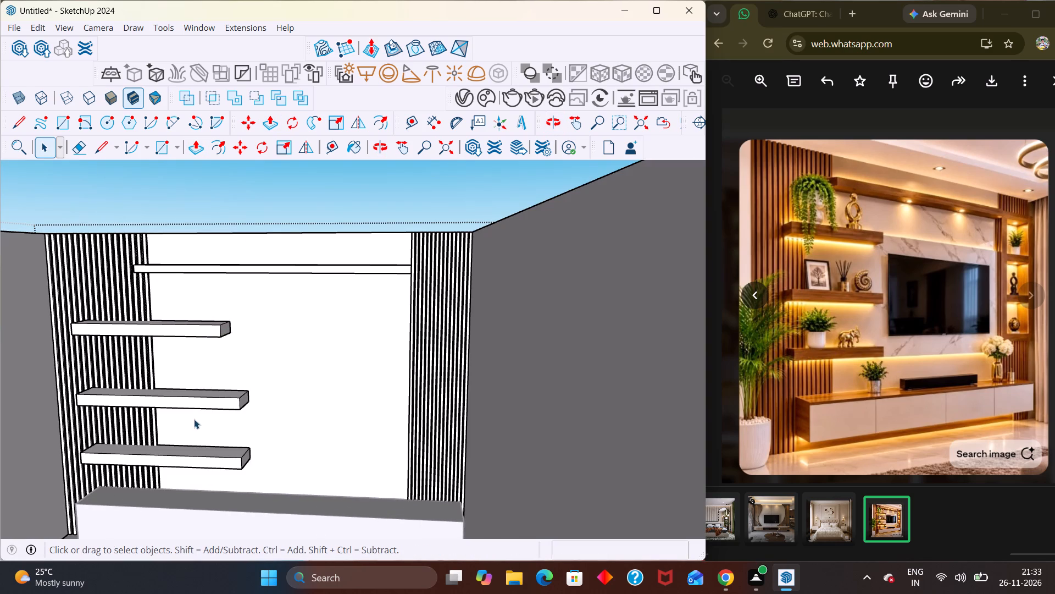
# Shorten the middle short shelf's right end by 6 1/4" with Push/Pull, aligning it with the shelf above, and leave its group.
pyautogui.click(201, 409)
pyautogui.doubleClick(201, 405)
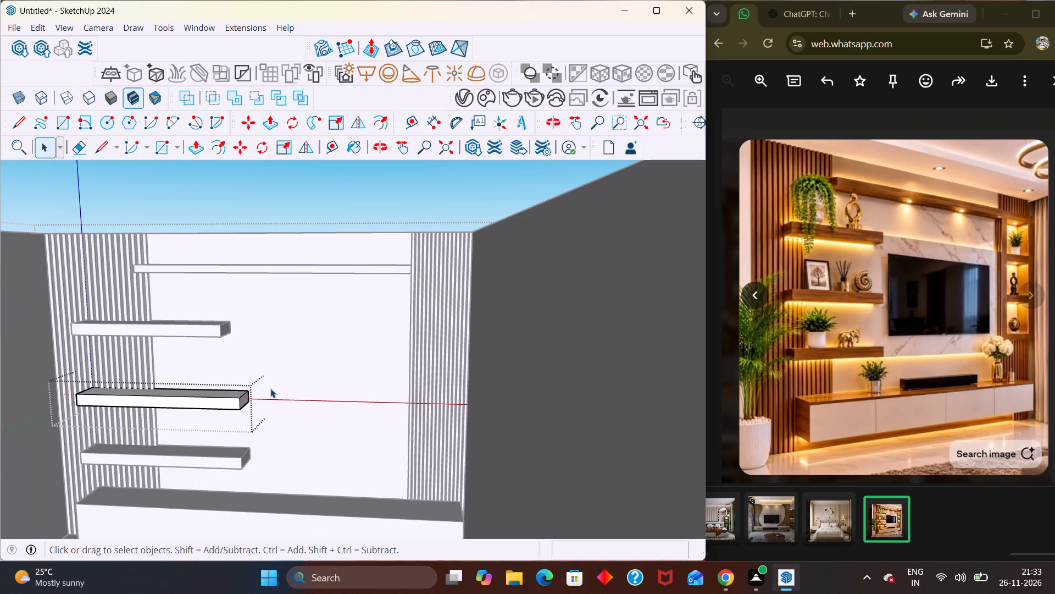
pyautogui.press('p')
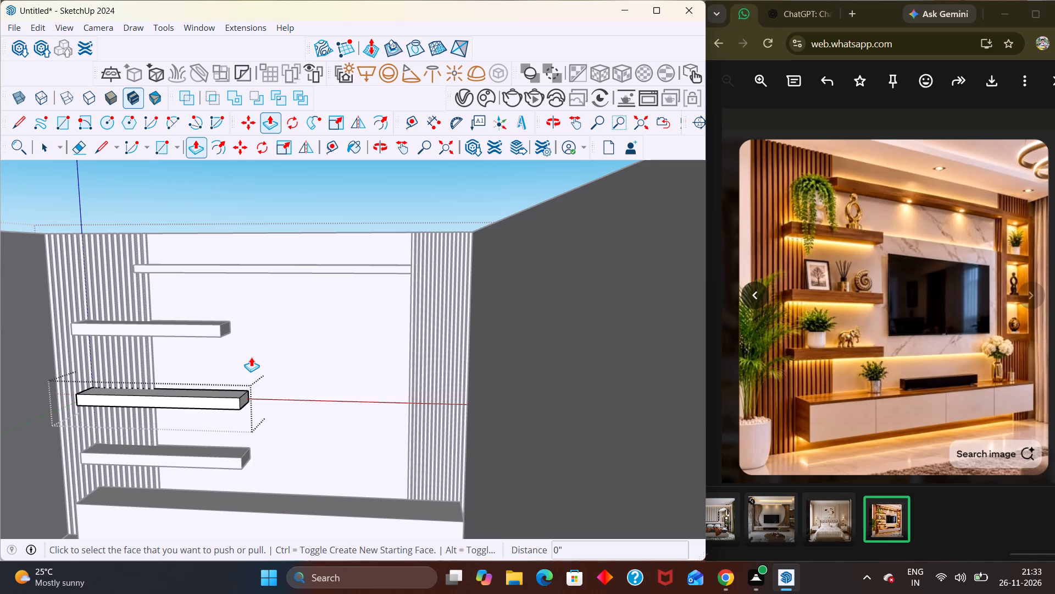
pyautogui.click(243, 402)
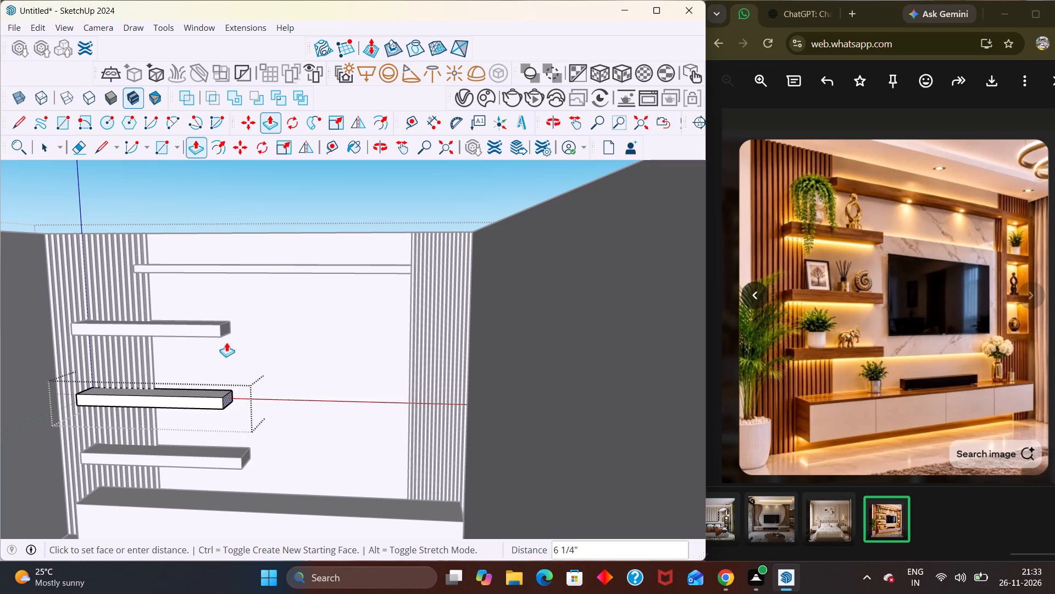
pyautogui.click(223, 337)
pyautogui.scroll(-4, 248, 332)
pyautogui.moveTo(219, 410); pyautogui.dragTo(305, 397, button='middle')
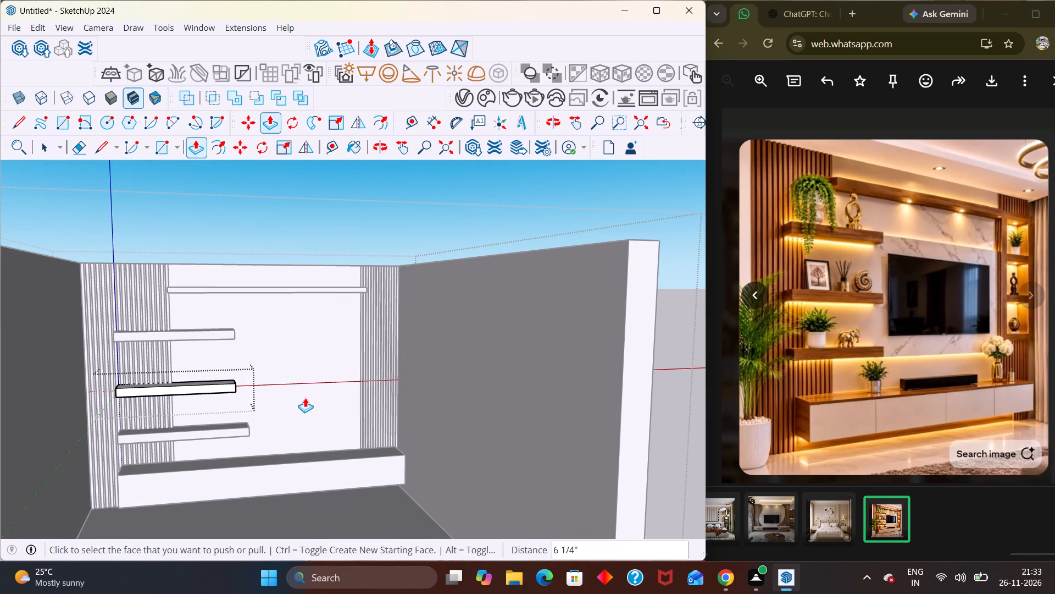
pyautogui.press('space')
pyautogui.click(318, 190)
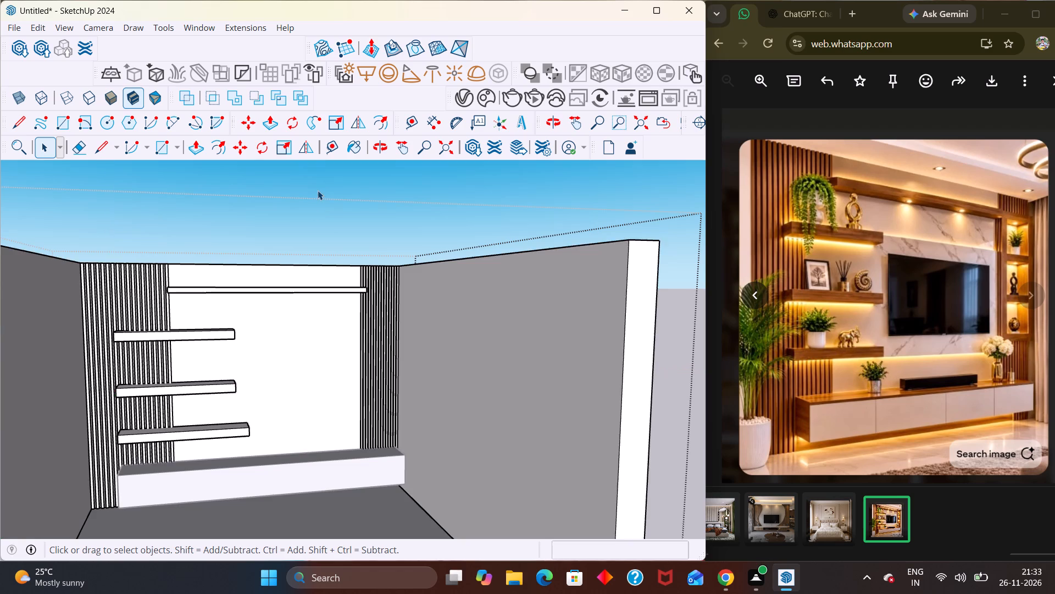
# Shorten the lowest short shelf's right end by 6 1/4" with Push/Pull, aligning it with the middle shelf, and leave its group.
pyautogui.scroll(1, 224, 402)
pyautogui.doubleClick(215, 438)
pyautogui.moveTo(238, 442); pyautogui.dragTo(97, 517, button='middle')
pyautogui.scroll(4, 208, 449)
pyautogui.press('p')
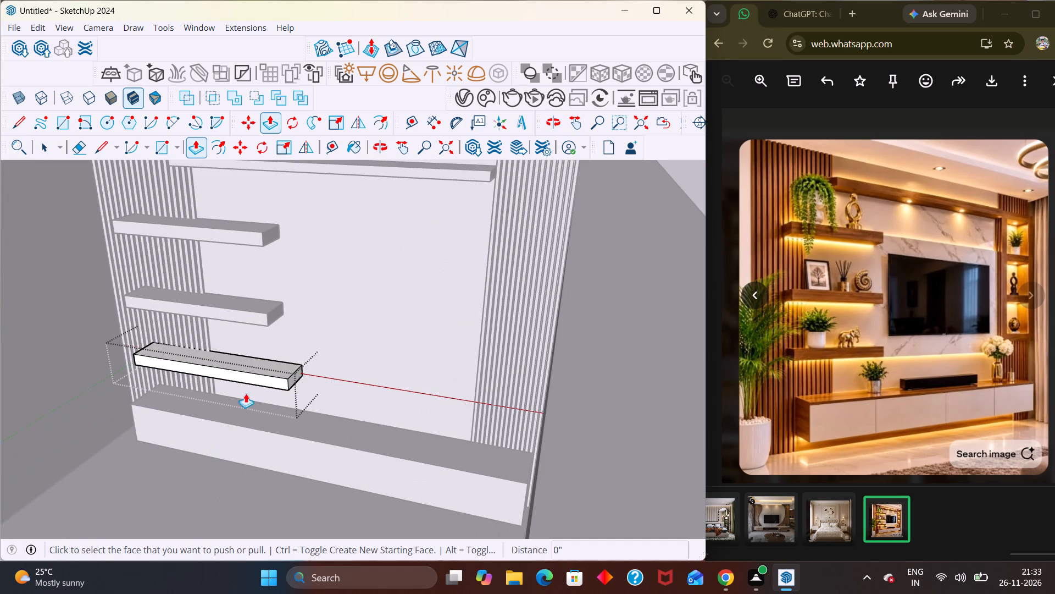
pyautogui.click(298, 373)
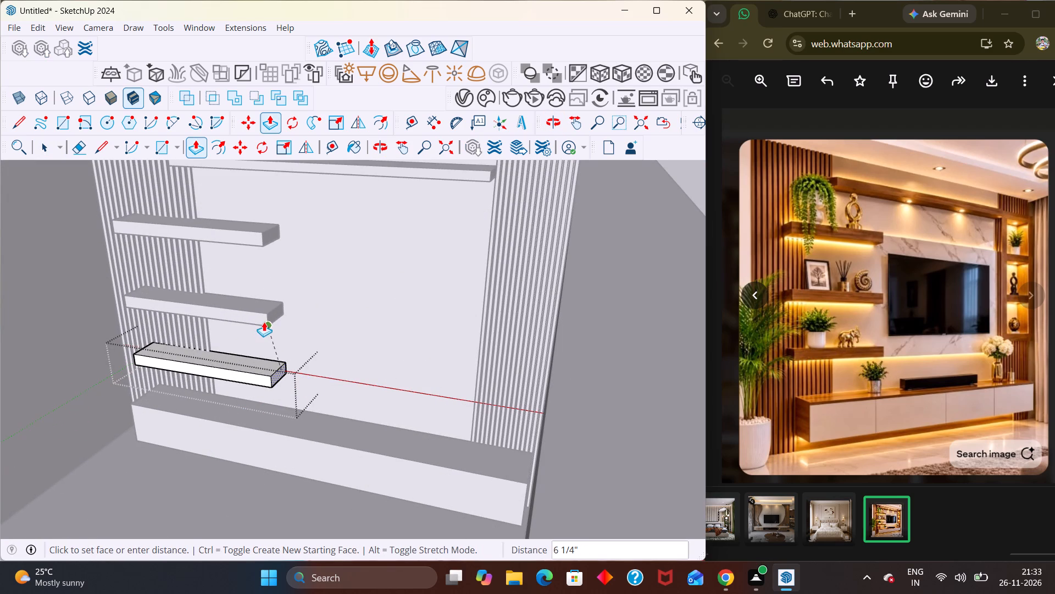
pyautogui.click(264, 322)
pyautogui.scroll(-3, 269, 323)
pyautogui.moveTo(285, 331); pyautogui.dragTo(373, 278, button='middle')
pyautogui.scroll(-8, 294, 332)
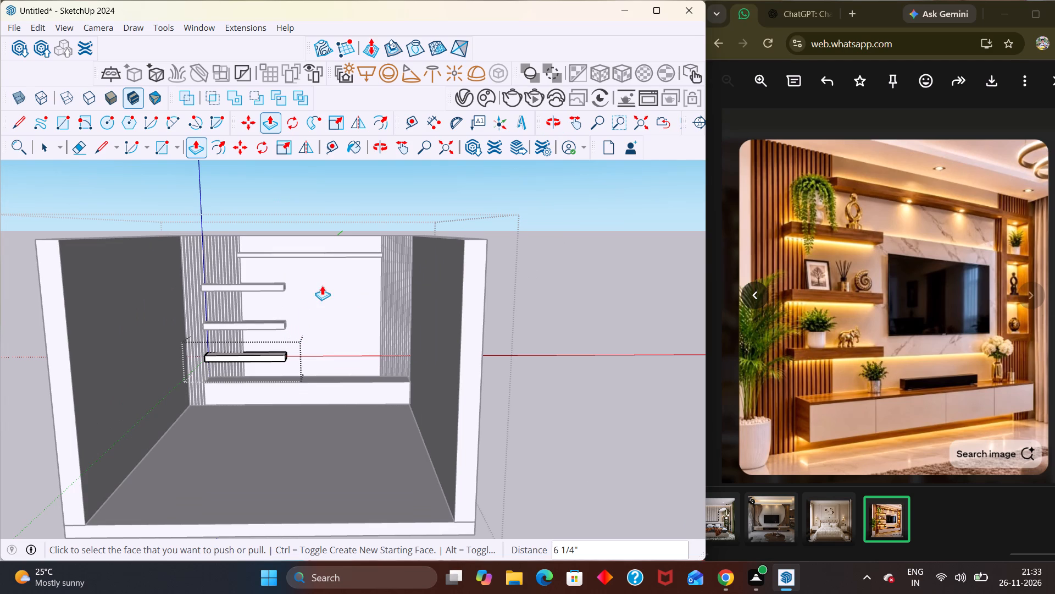
pyautogui.press('space')
pyautogui.click(368, 191)
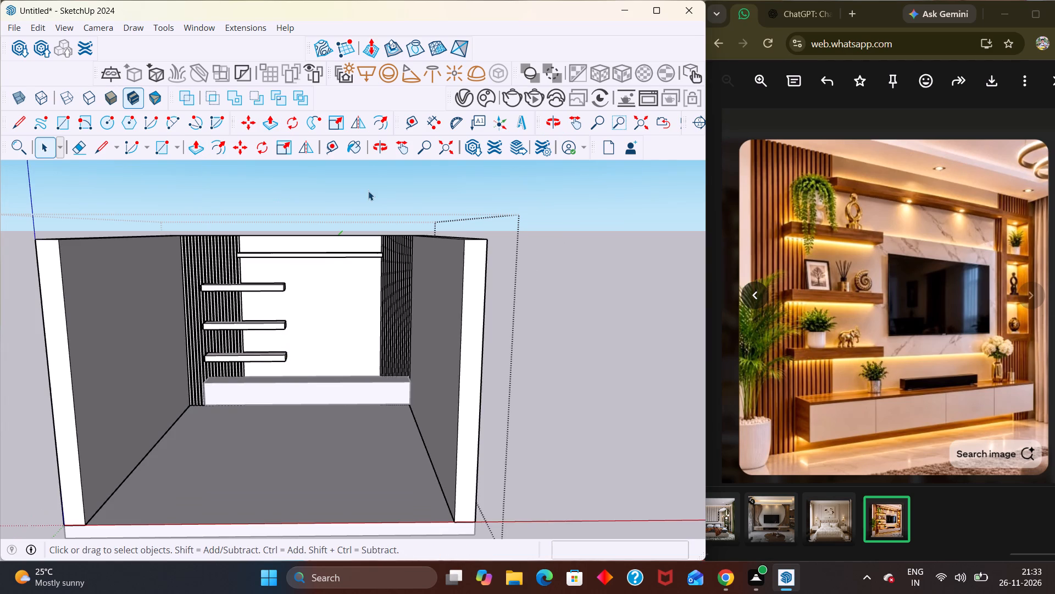
# Leave the room group and examine the shelves, console and slat rows from several angles against the reference image.
pyautogui.moveTo(332, 280); pyautogui.dragTo(340, 228, button='middle')
pyautogui.scroll(1, 341, 249)
pyautogui.scroll(-4, 339, 233)
pyautogui.moveTo(376, 338); pyautogui.dragTo(392, 366, button='middle')
pyautogui.scroll(1, 392, 366)
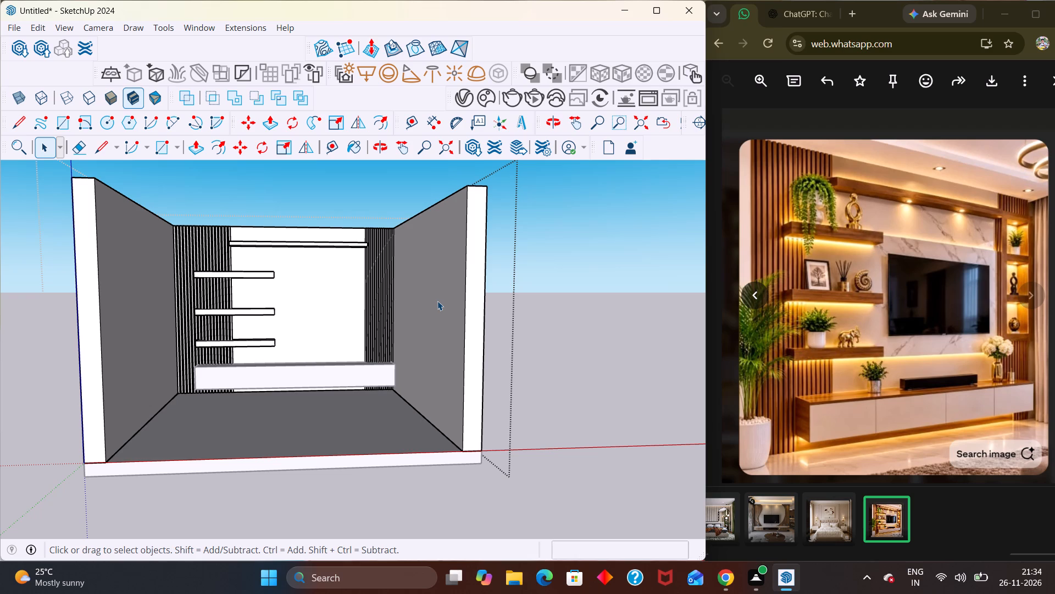
pyautogui.scroll(-4, 479, 351)
pyautogui.click(549, 335)
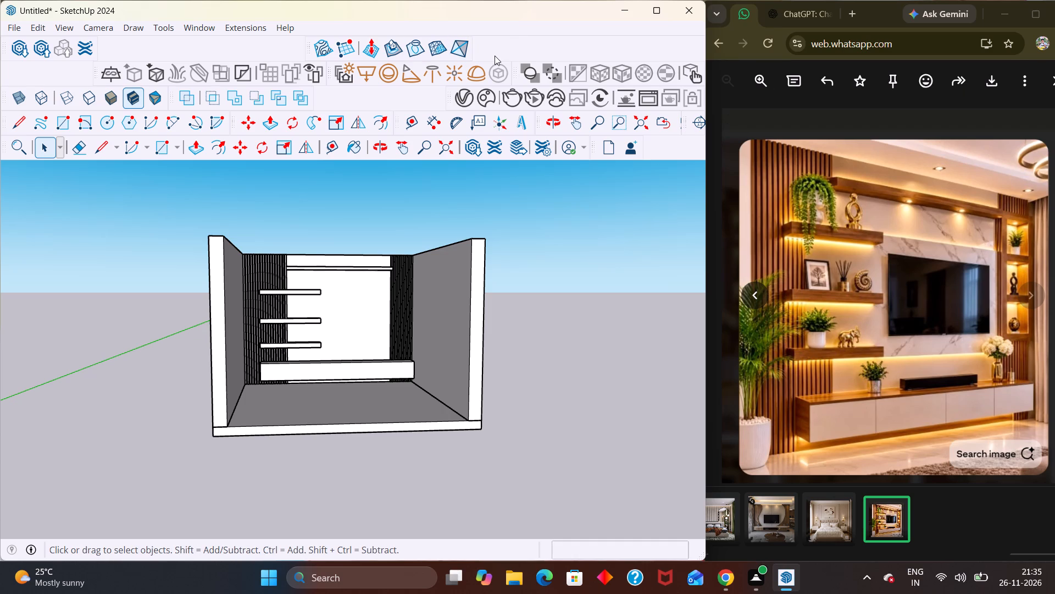
pyautogui.moveTo(436, 166); pyautogui.dragTo(414, 230, button='middle')
pyautogui.scroll(-1, 414, 230)
pyautogui.moveTo(426, 277); pyautogui.dragTo(440, 317, button='middle')
pyautogui.scroll(1, 329, 304)
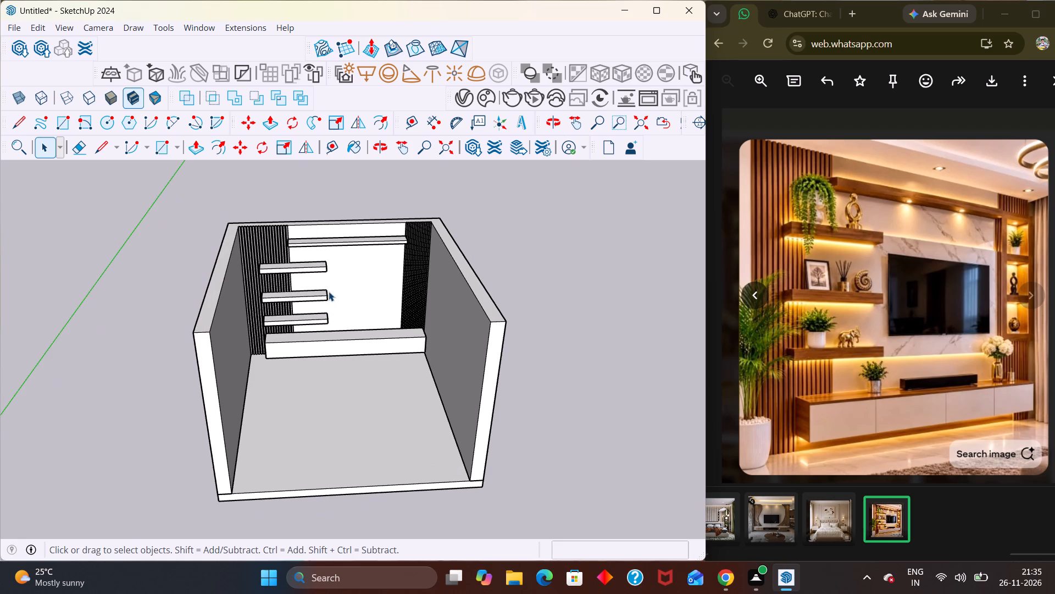
pyautogui.moveTo(291, 271); pyautogui.dragTo(289, 257, button='middle')
pyautogui.scroll(1, 289, 258)
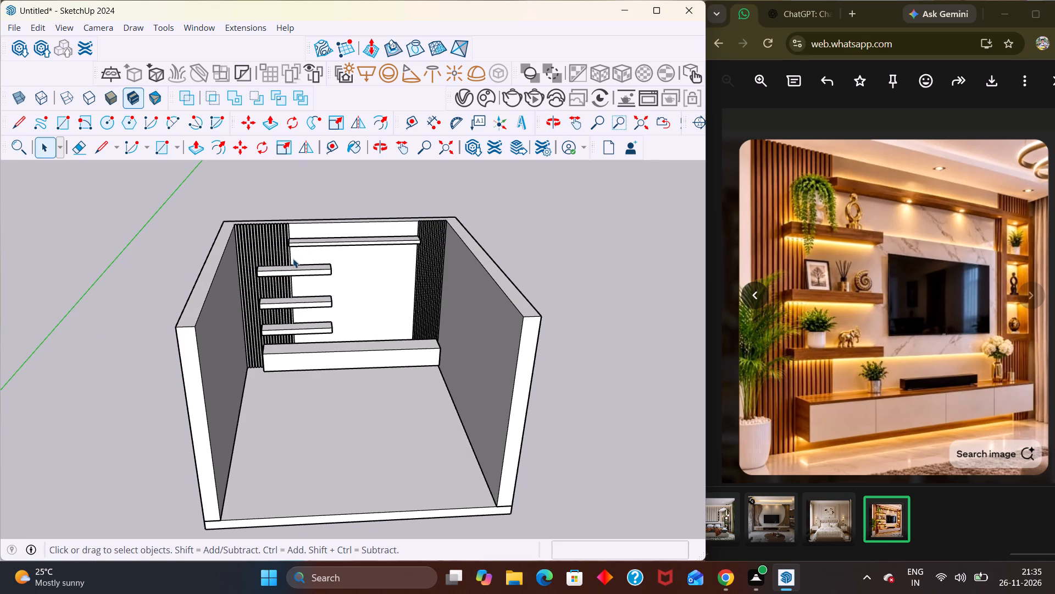
pyautogui.scroll(-1, 319, 393)
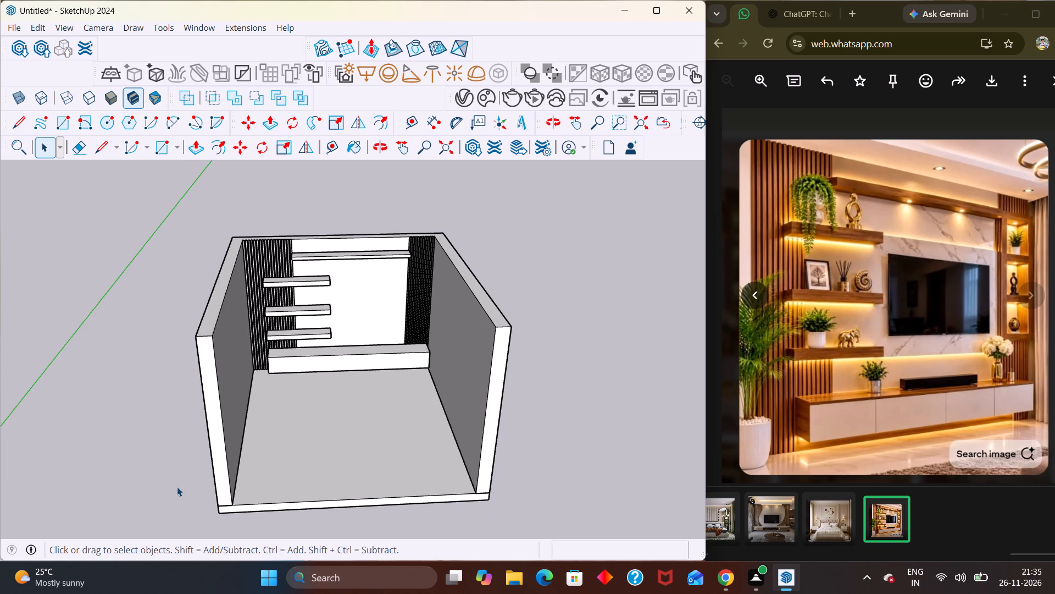
pyautogui.moveTo(349, 387); pyautogui.dragTo(342, 327, button='middle')
pyautogui.scroll(3, 334, 307)
pyautogui.moveTo(330, 293); pyautogui.dragTo(327, 327, button='middle')
pyautogui.scroll(1, 327, 325)
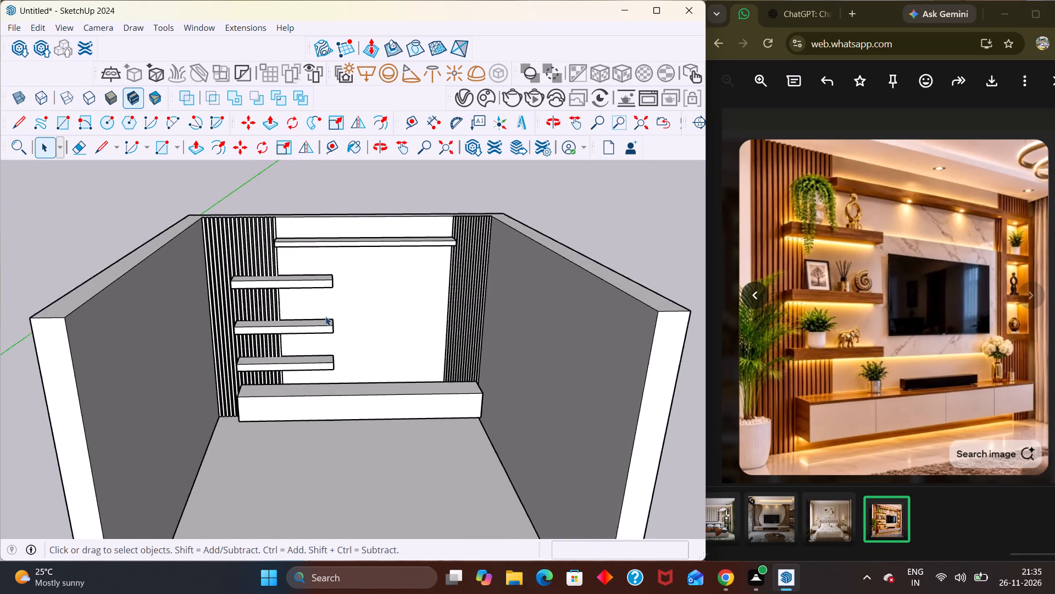
pyautogui.scroll(2, 325, 316)
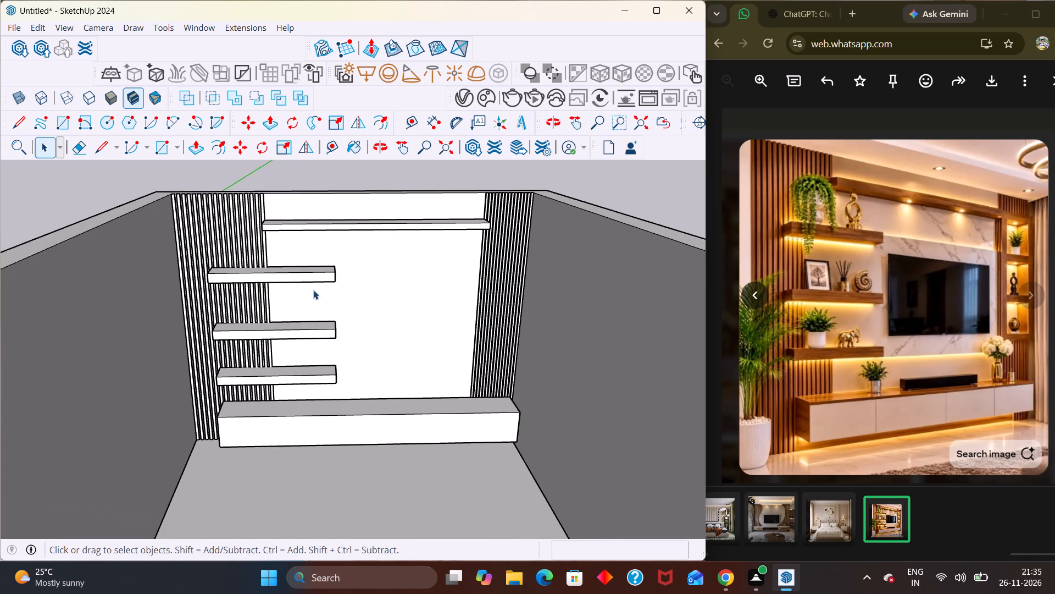
pyautogui.moveTo(345, 289); pyautogui.dragTo(335, 314, button='middle')
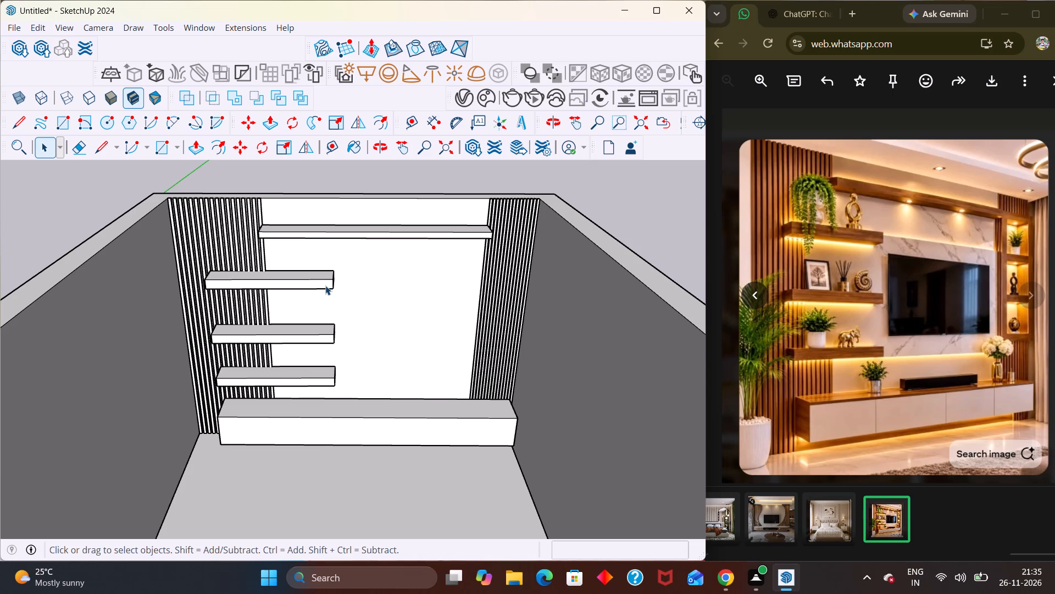
pyautogui.moveTo(348, 345); pyautogui.dragTo(331, 325, button='middle')
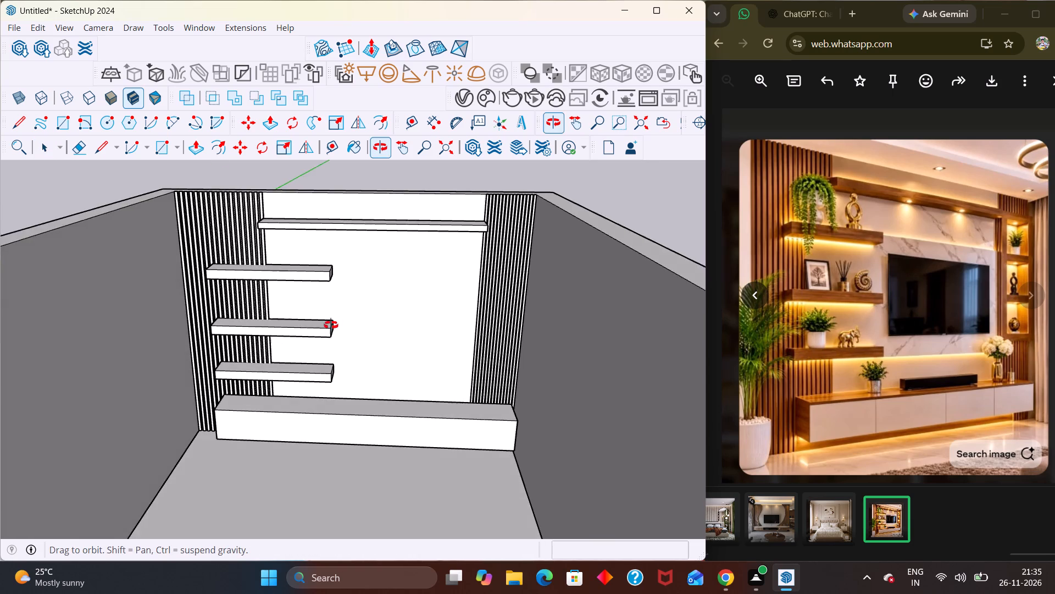
pyautogui.moveTo(331, 325); pyautogui.dragTo(331, 329, button='middle')
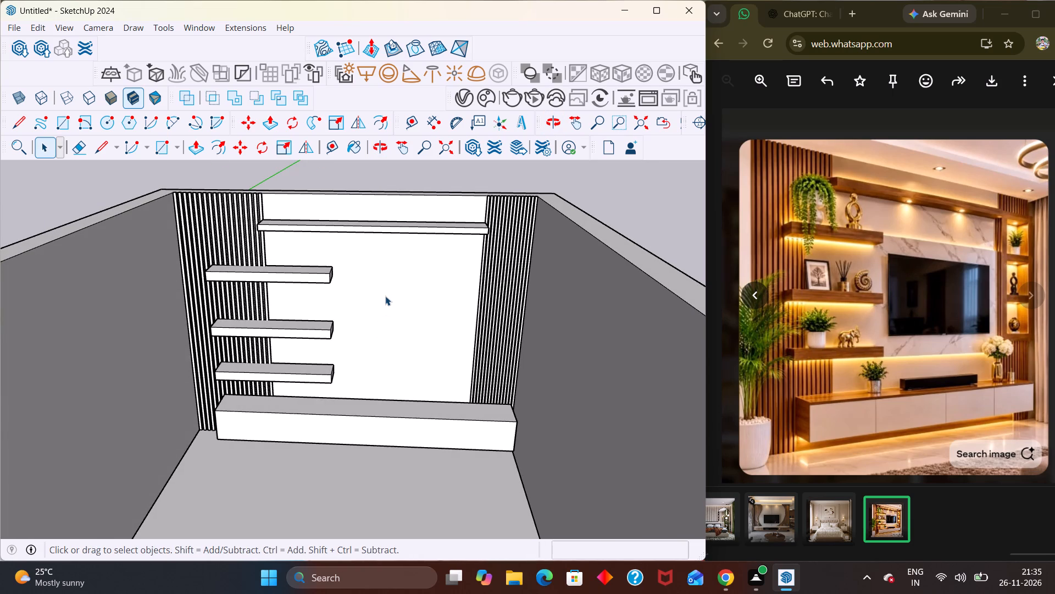
pyautogui.moveTo(459, 315); pyautogui.dragTo(481, 219, button='middle')
pyautogui.scroll(1, 473, 238)
pyautogui.scroll(2, 517, 239)
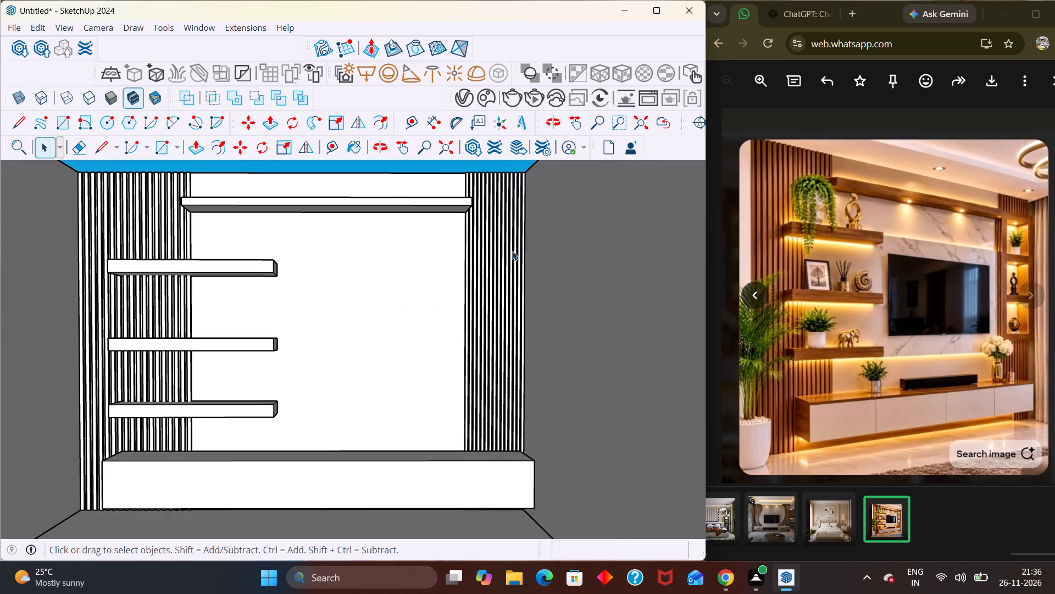
# Draw an upright rectangle about 5' 6 3/16" by 1' 2 5/16" over the right slat row, starting beside the top shelf's right end.
pyautogui.moveTo(512, 251); pyautogui.dragTo(508, 327, button='middle')
pyautogui.scroll(-5, 519, 306)
pyautogui.moveTo(462, 351); pyautogui.dragTo(515, 391, button='middle')
pyautogui.scroll(-6, 454, 346)
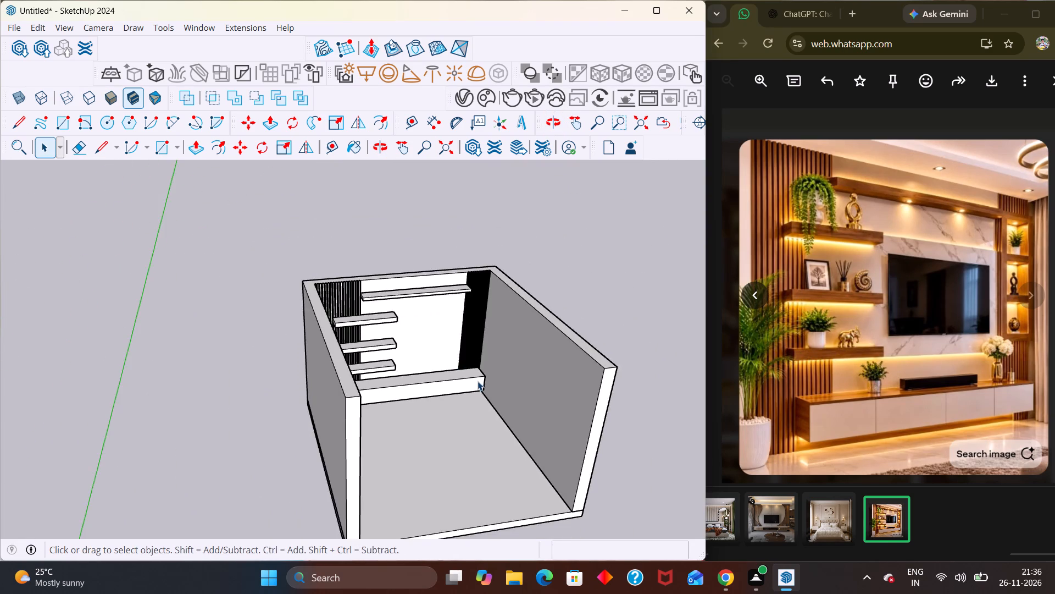
pyautogui.moveTo(470, 374); pyautogui.dragTo(417, 252, button='middle')
pyautogui.scroll(4, 417, 252)
pyautogui.moveTo(502, 322); pyautogui.dragTo(485, 337, button='middle')
pyautogui.scroll(1, 484, 335)
pyautogui.press('r')
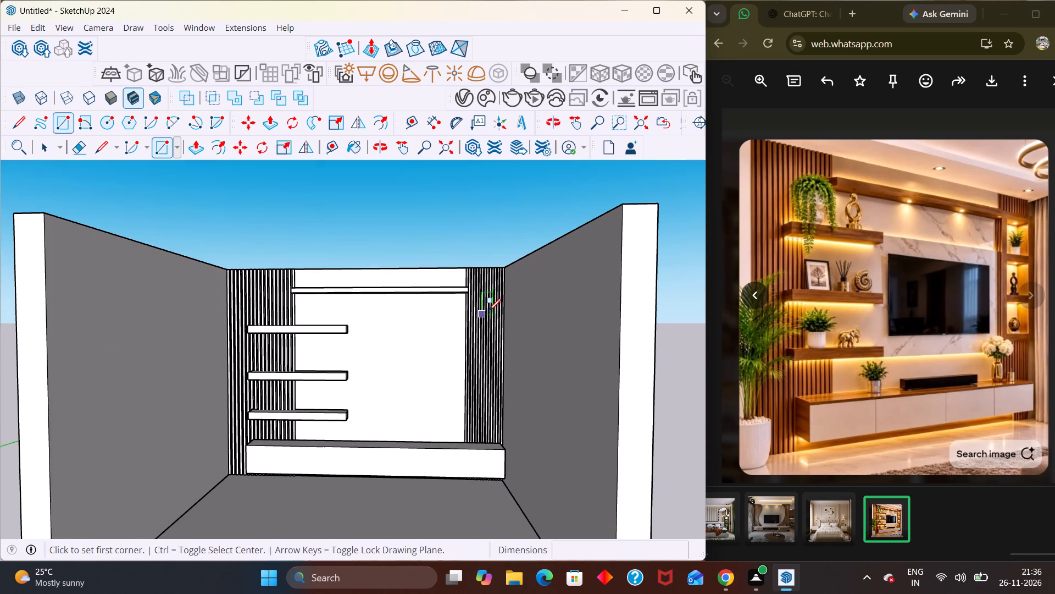
pyautogui.scroll(6, 476, 293)
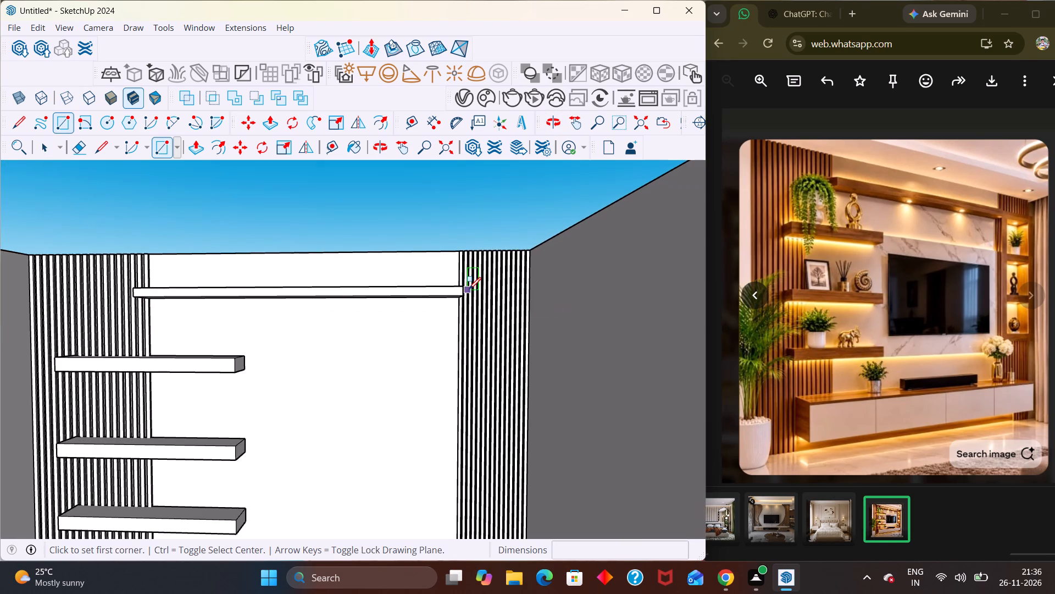
pyautogui.scroll(6, 469, 289)
pyautogui.click(467, 285)
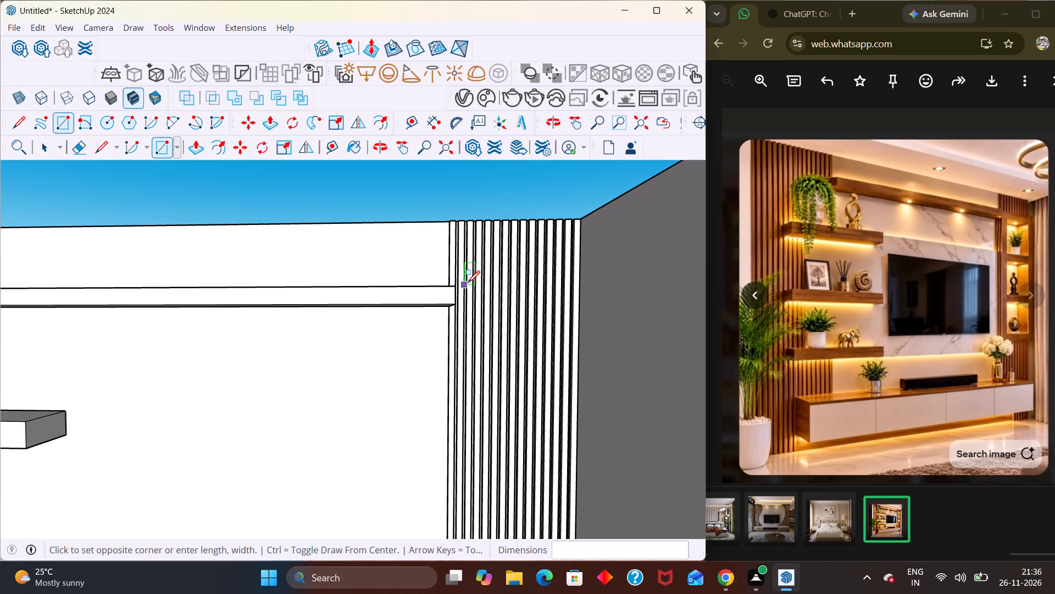
pyautogui.scroll(-5, 484, 296)
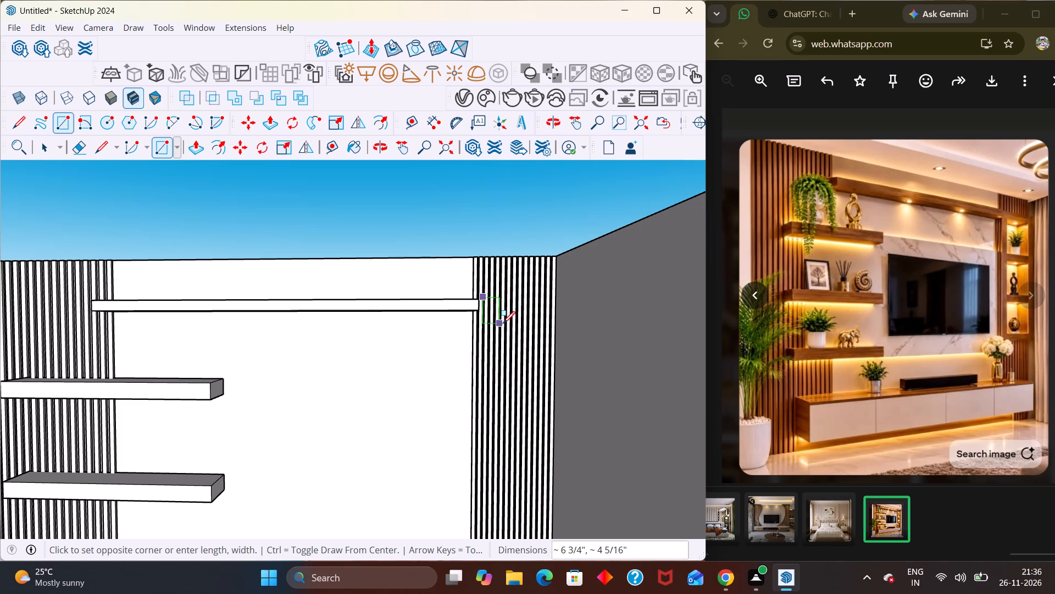
pyautogui.scroll(-6, 522, 316)
pyautogui.moveTo(525, 340); pyautogui.dragTo(515, 466, button='middle')
pyautogui.scroll(2, 518, 411)
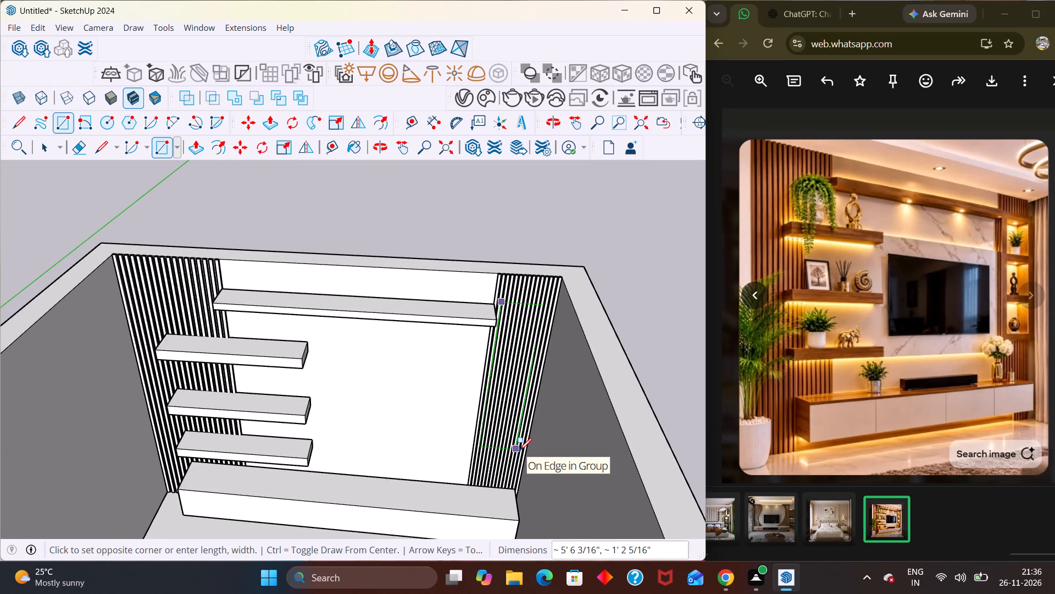
pyautogui.click(519, 450)
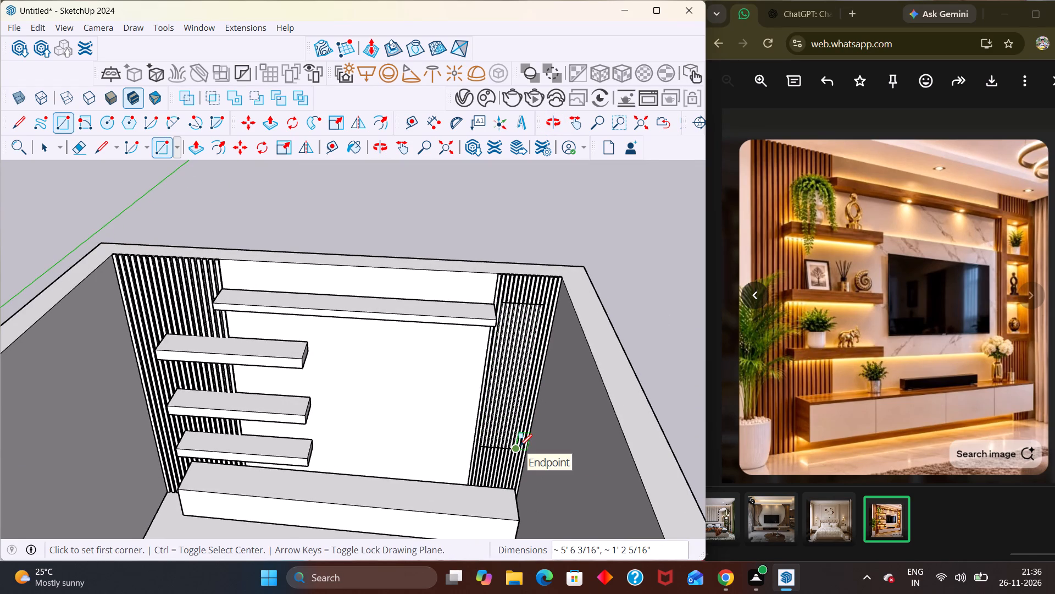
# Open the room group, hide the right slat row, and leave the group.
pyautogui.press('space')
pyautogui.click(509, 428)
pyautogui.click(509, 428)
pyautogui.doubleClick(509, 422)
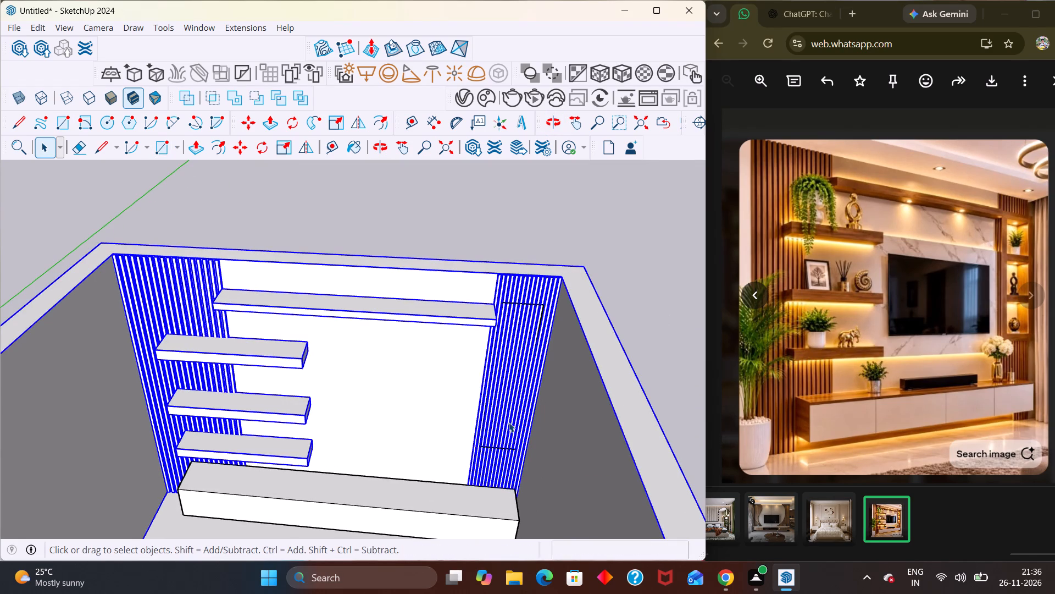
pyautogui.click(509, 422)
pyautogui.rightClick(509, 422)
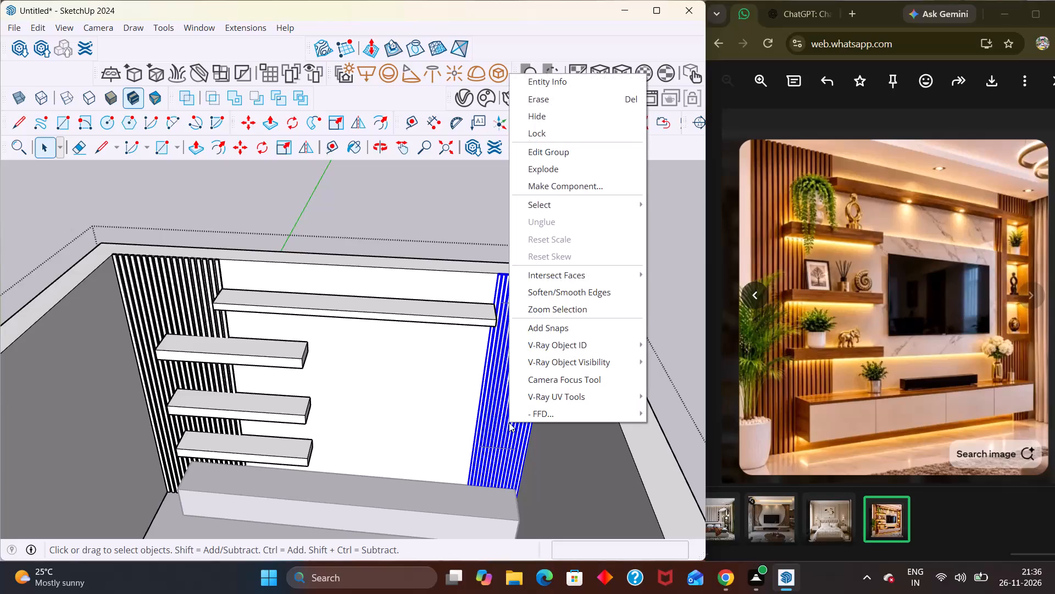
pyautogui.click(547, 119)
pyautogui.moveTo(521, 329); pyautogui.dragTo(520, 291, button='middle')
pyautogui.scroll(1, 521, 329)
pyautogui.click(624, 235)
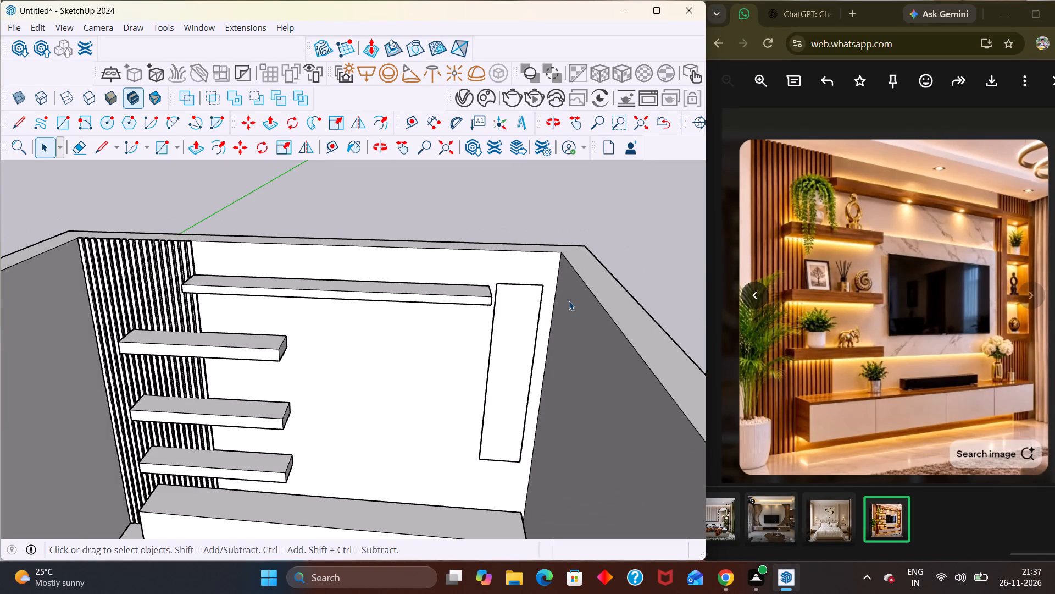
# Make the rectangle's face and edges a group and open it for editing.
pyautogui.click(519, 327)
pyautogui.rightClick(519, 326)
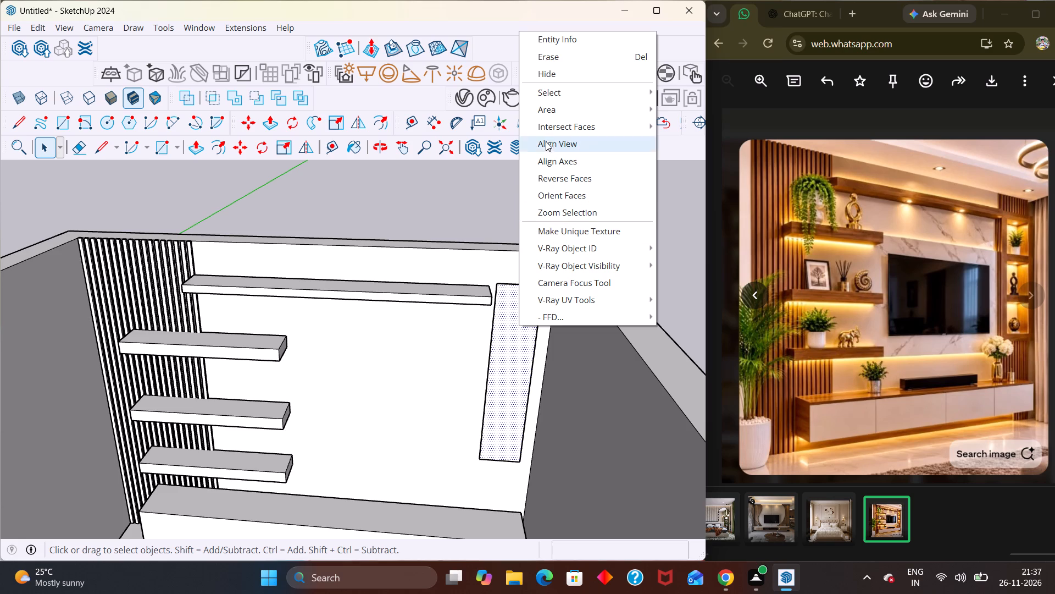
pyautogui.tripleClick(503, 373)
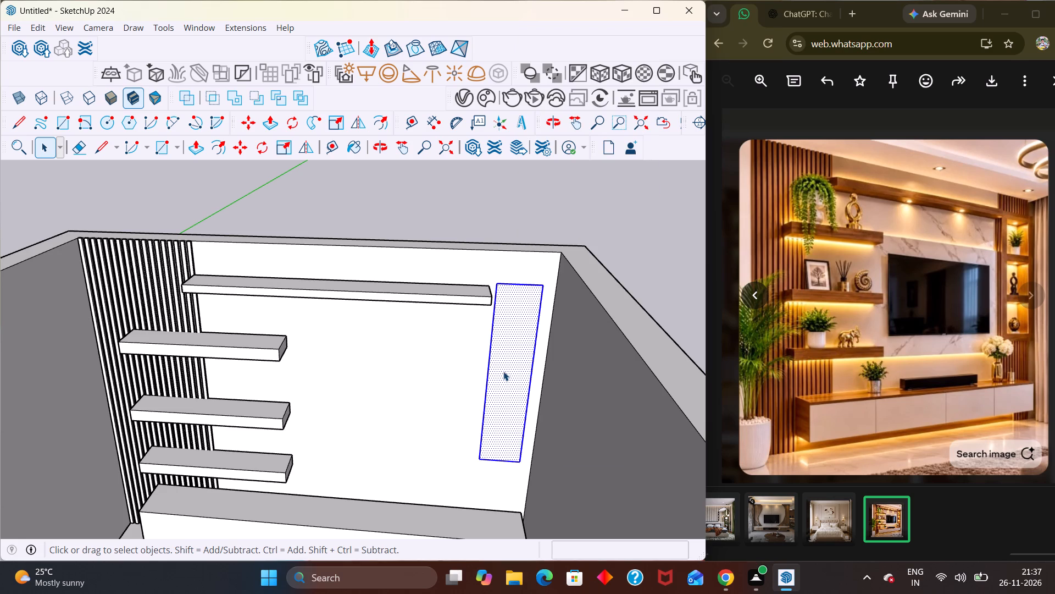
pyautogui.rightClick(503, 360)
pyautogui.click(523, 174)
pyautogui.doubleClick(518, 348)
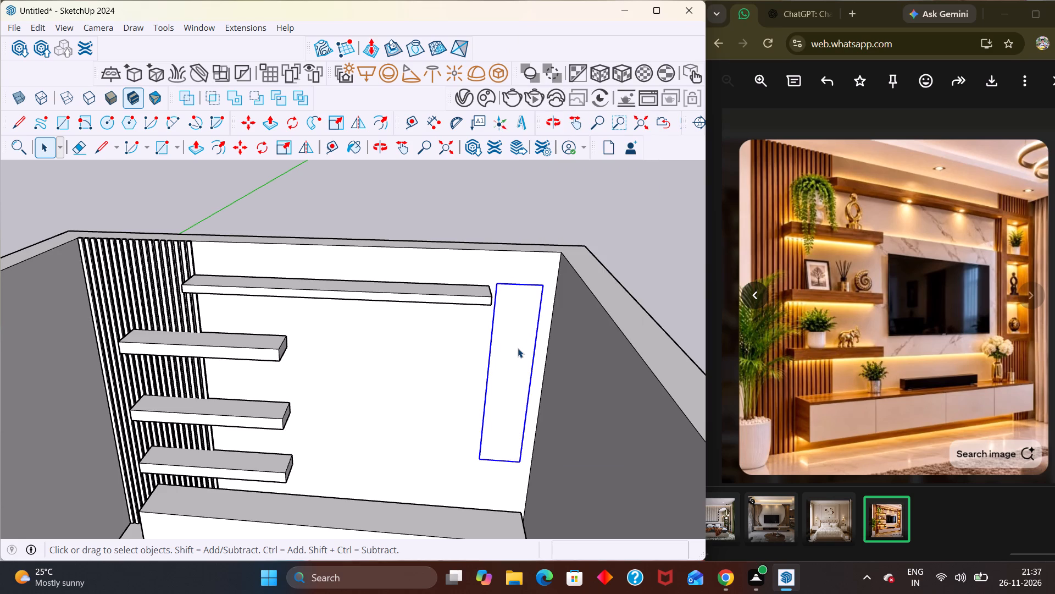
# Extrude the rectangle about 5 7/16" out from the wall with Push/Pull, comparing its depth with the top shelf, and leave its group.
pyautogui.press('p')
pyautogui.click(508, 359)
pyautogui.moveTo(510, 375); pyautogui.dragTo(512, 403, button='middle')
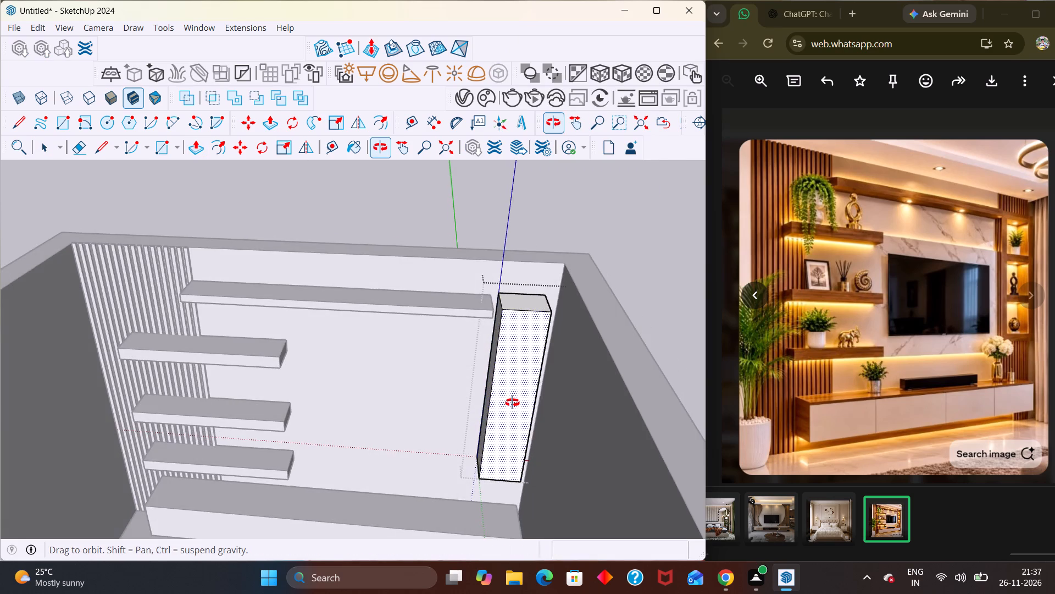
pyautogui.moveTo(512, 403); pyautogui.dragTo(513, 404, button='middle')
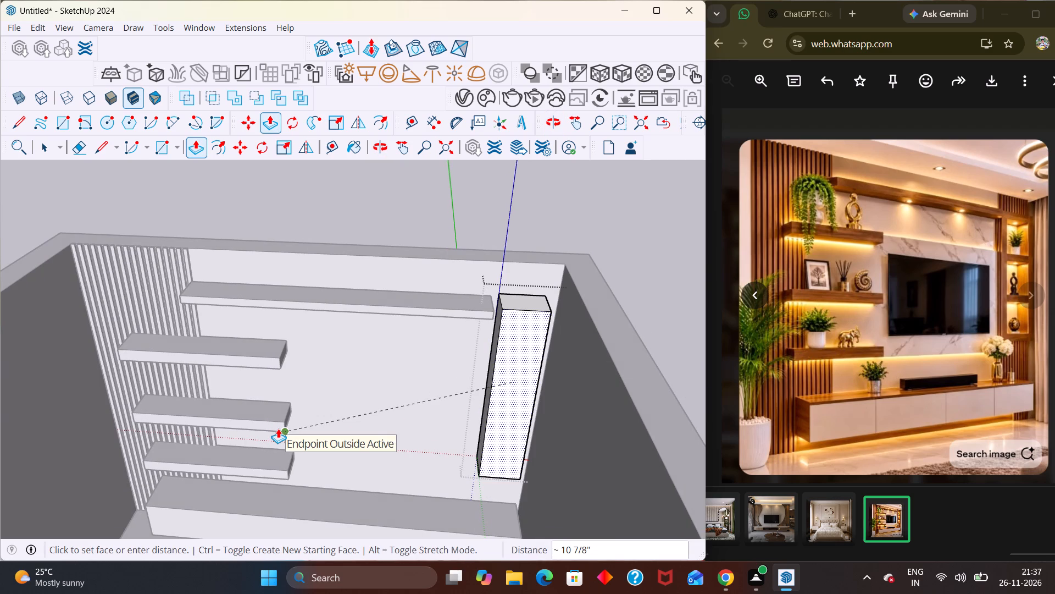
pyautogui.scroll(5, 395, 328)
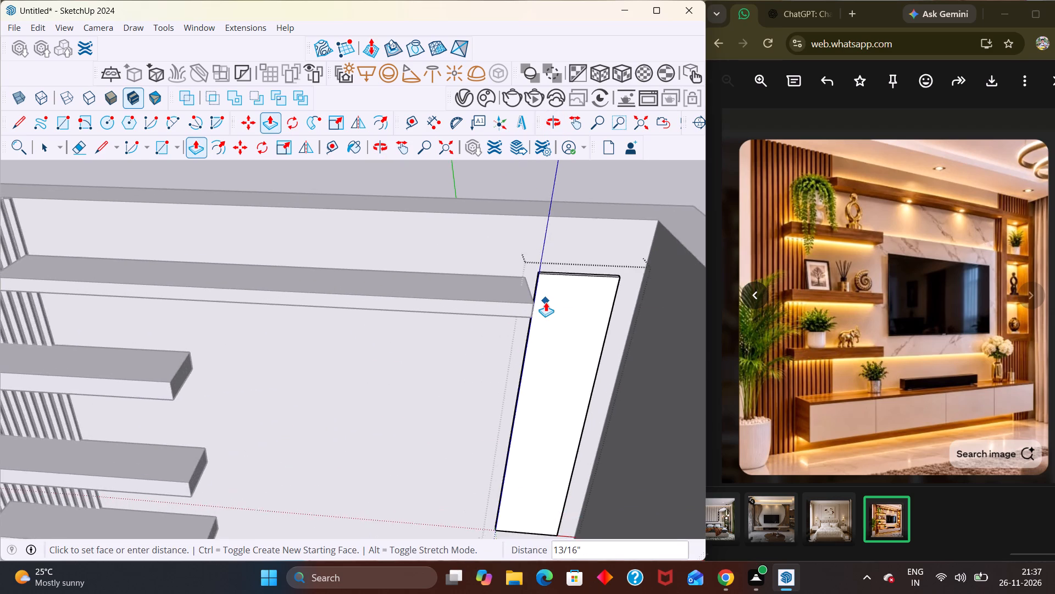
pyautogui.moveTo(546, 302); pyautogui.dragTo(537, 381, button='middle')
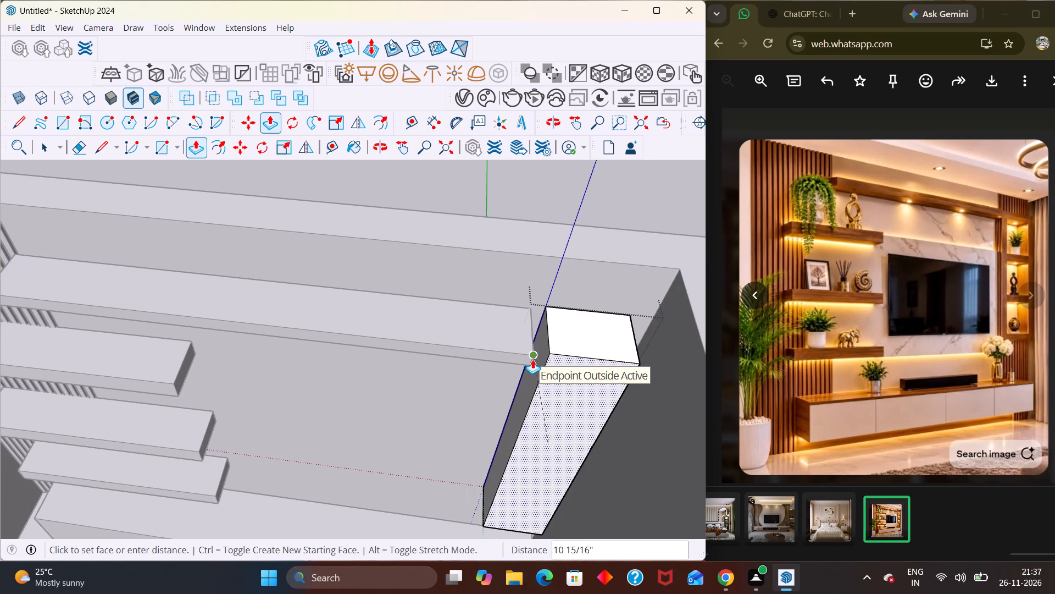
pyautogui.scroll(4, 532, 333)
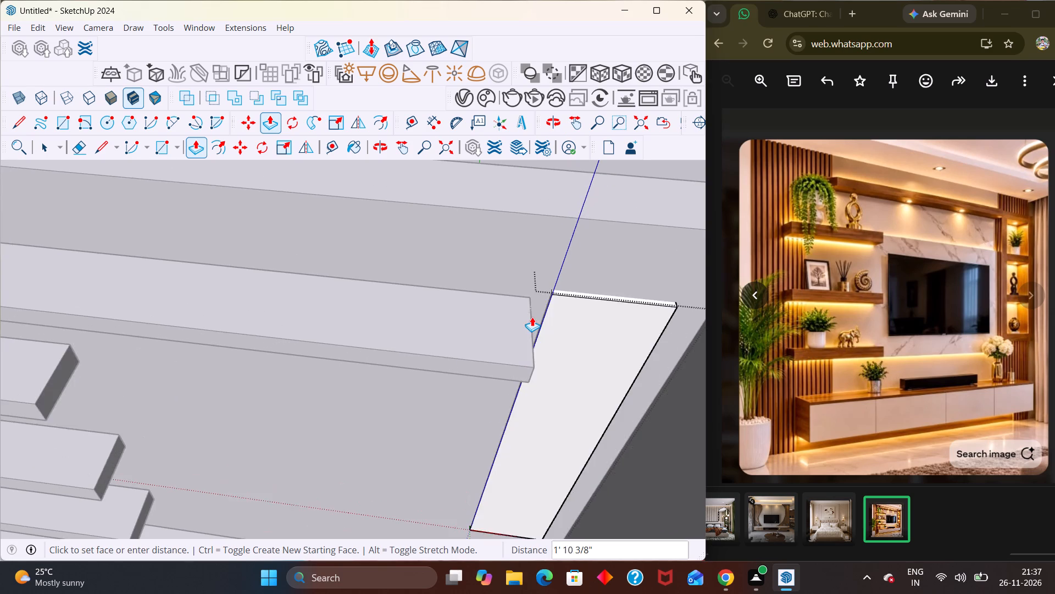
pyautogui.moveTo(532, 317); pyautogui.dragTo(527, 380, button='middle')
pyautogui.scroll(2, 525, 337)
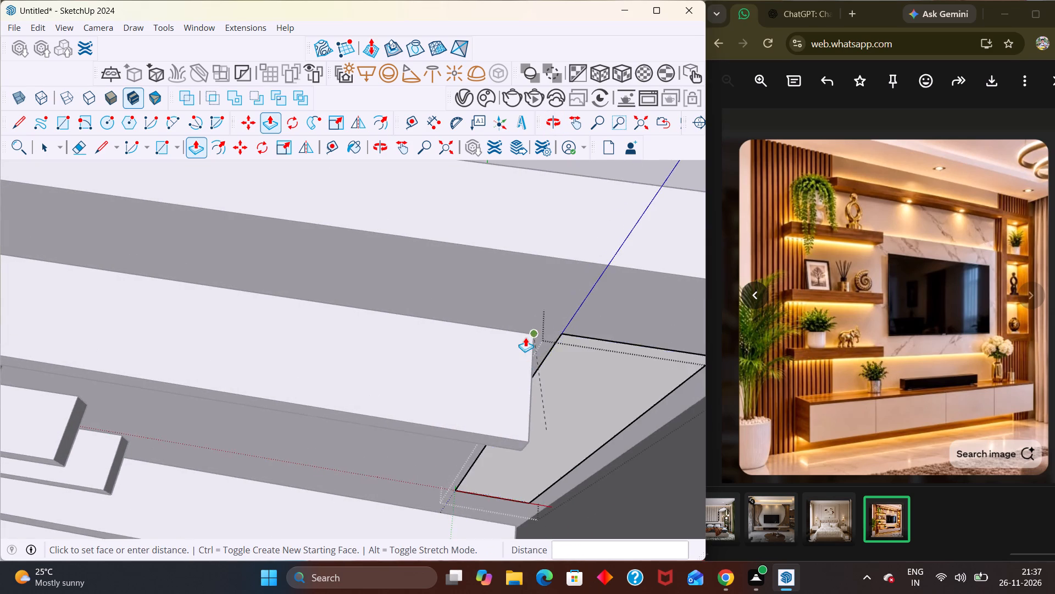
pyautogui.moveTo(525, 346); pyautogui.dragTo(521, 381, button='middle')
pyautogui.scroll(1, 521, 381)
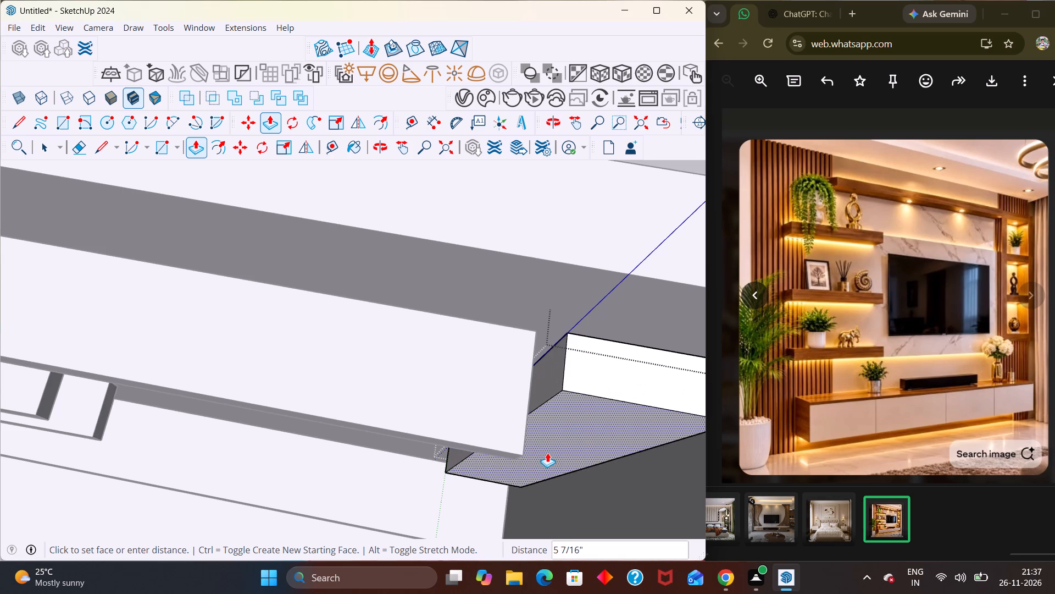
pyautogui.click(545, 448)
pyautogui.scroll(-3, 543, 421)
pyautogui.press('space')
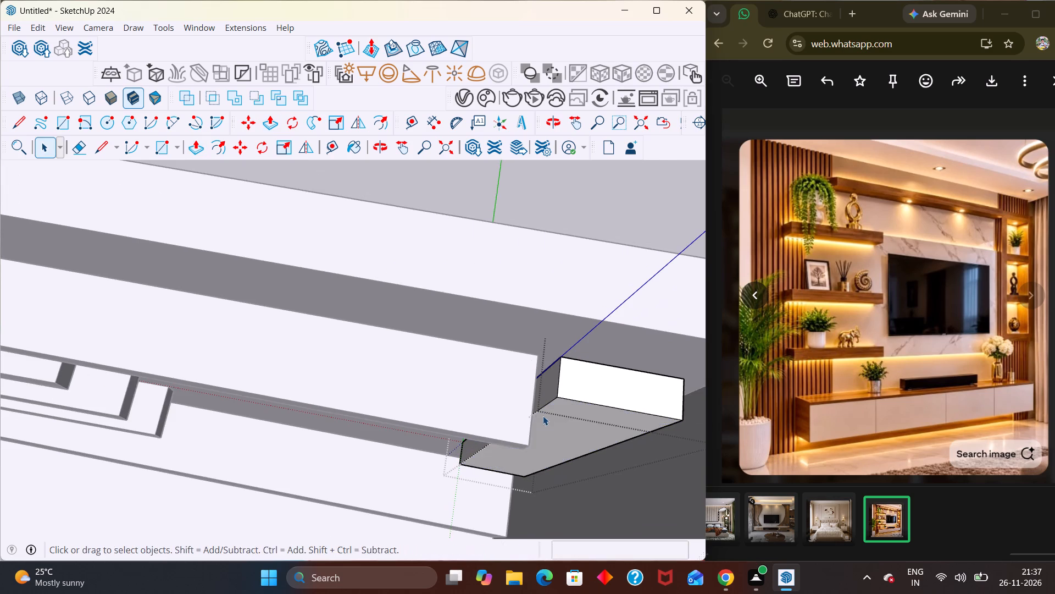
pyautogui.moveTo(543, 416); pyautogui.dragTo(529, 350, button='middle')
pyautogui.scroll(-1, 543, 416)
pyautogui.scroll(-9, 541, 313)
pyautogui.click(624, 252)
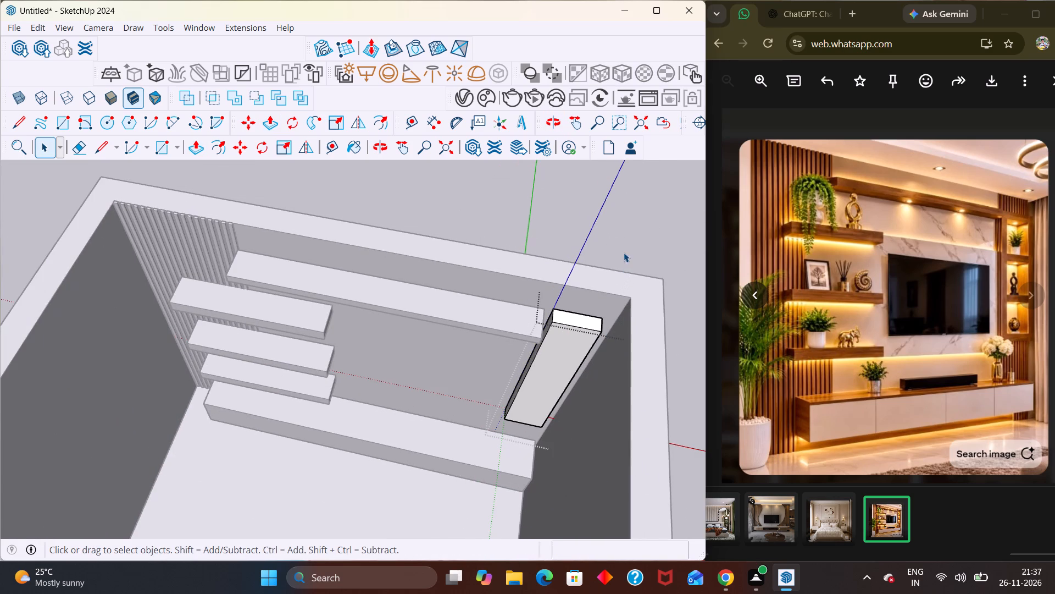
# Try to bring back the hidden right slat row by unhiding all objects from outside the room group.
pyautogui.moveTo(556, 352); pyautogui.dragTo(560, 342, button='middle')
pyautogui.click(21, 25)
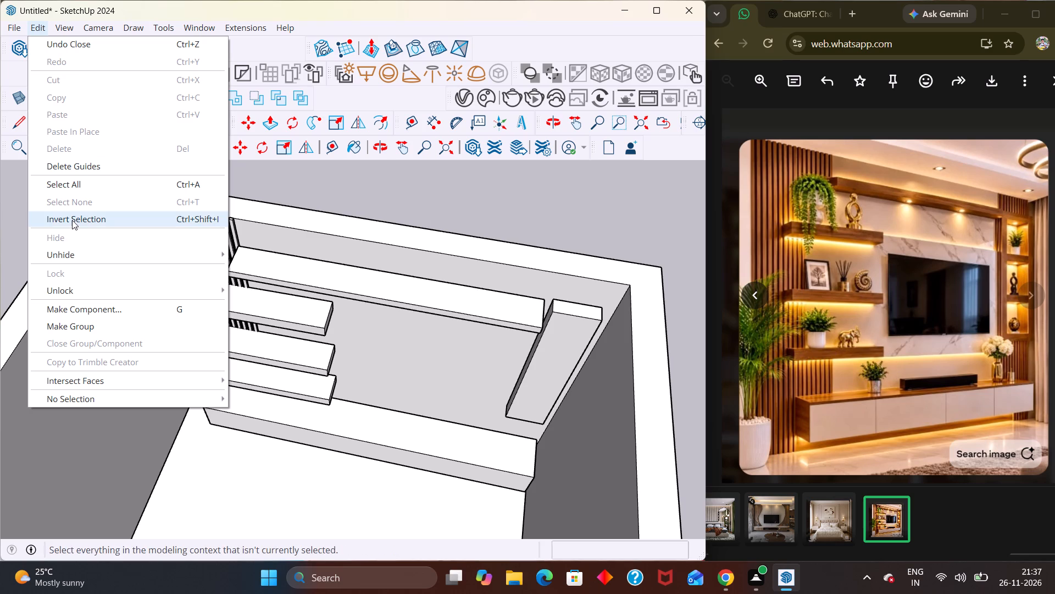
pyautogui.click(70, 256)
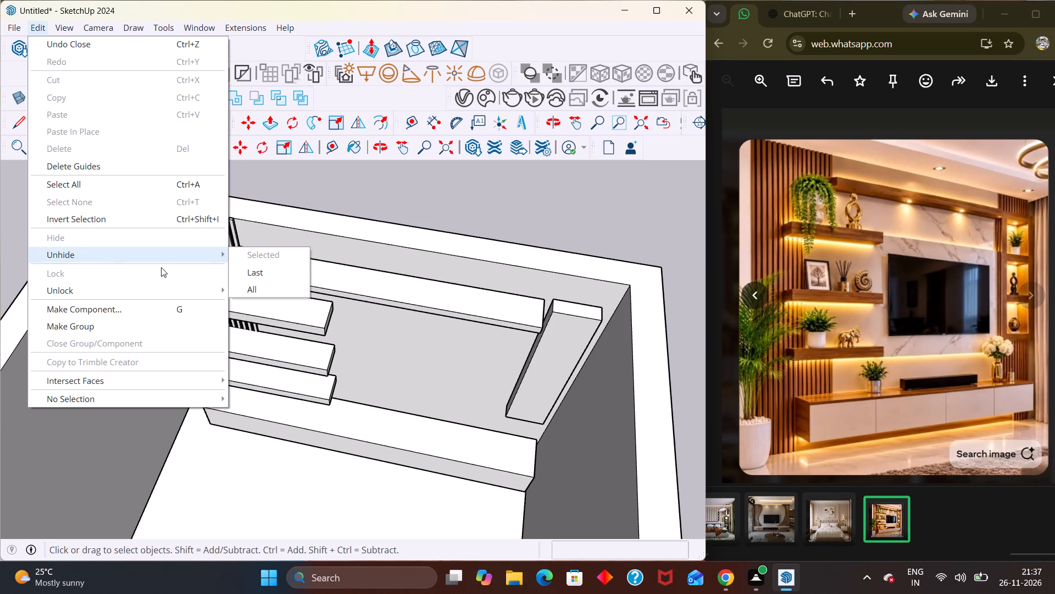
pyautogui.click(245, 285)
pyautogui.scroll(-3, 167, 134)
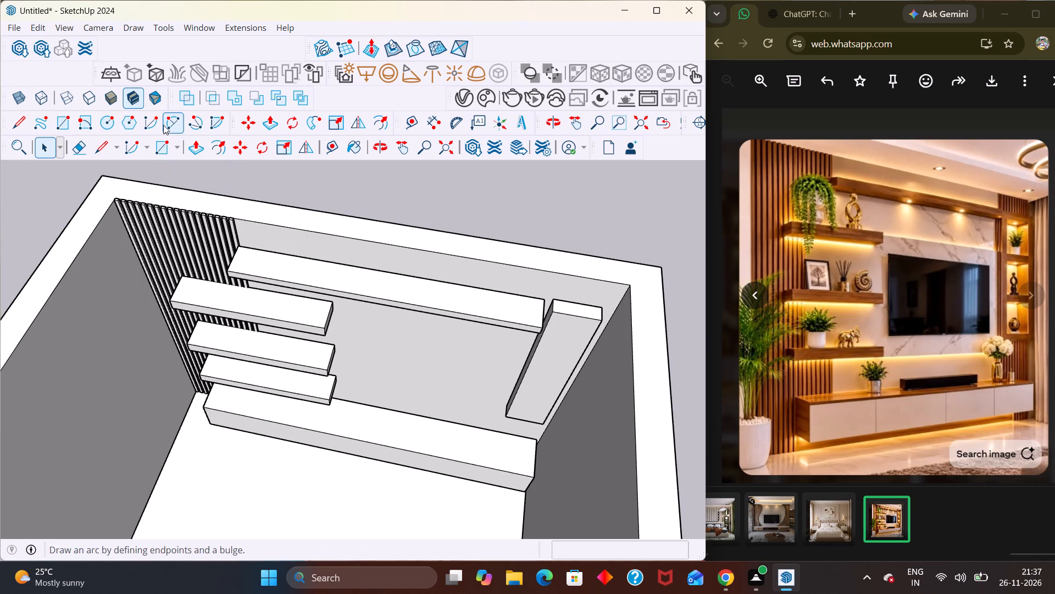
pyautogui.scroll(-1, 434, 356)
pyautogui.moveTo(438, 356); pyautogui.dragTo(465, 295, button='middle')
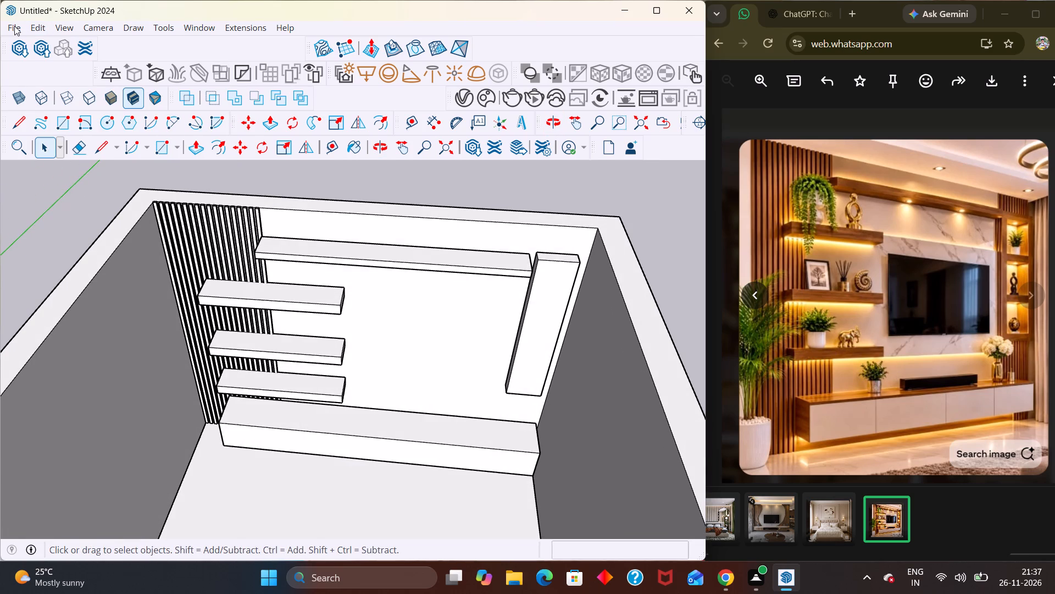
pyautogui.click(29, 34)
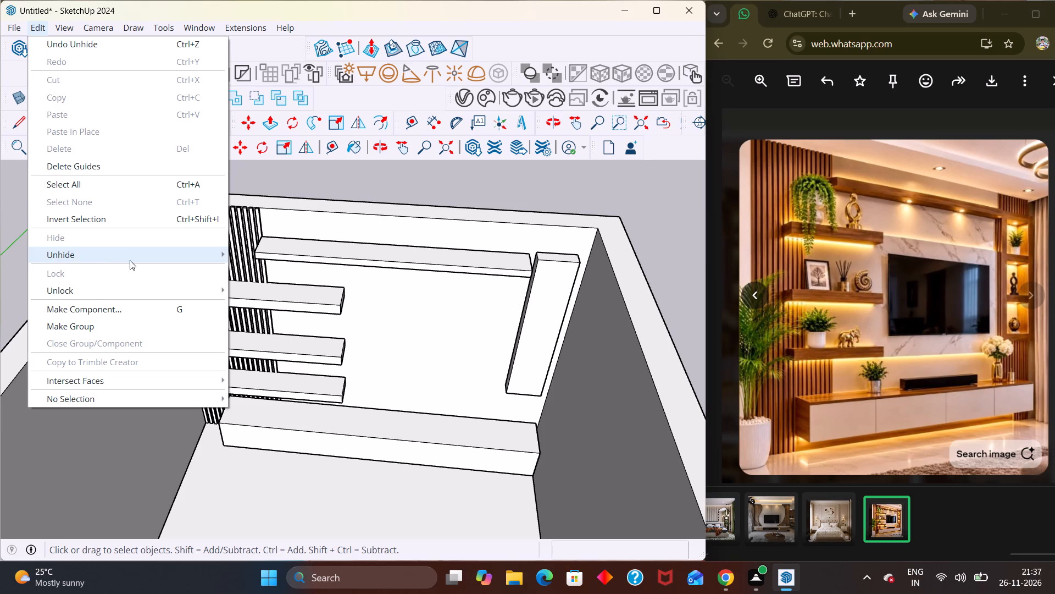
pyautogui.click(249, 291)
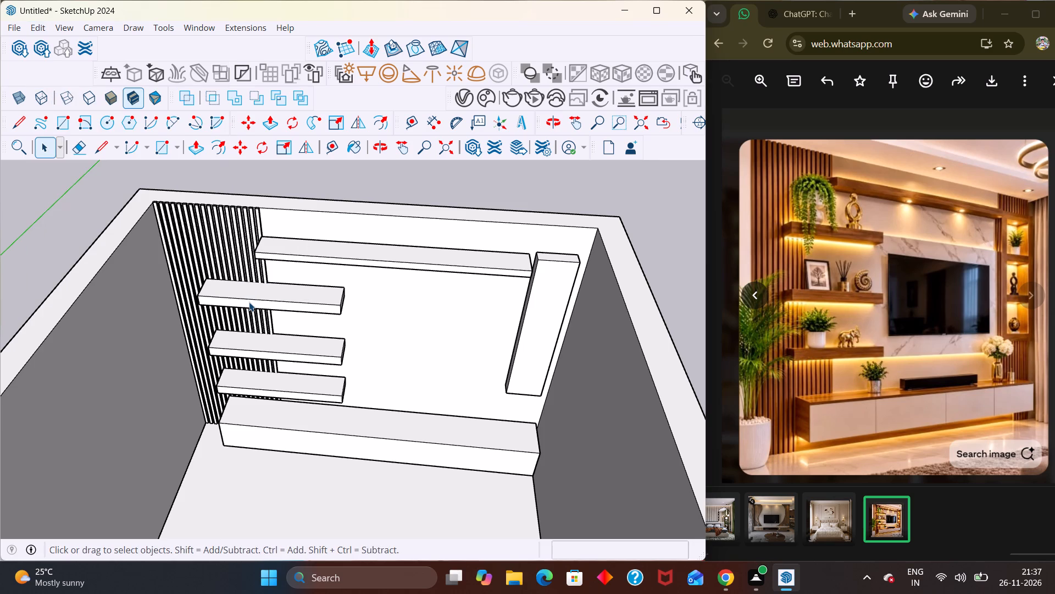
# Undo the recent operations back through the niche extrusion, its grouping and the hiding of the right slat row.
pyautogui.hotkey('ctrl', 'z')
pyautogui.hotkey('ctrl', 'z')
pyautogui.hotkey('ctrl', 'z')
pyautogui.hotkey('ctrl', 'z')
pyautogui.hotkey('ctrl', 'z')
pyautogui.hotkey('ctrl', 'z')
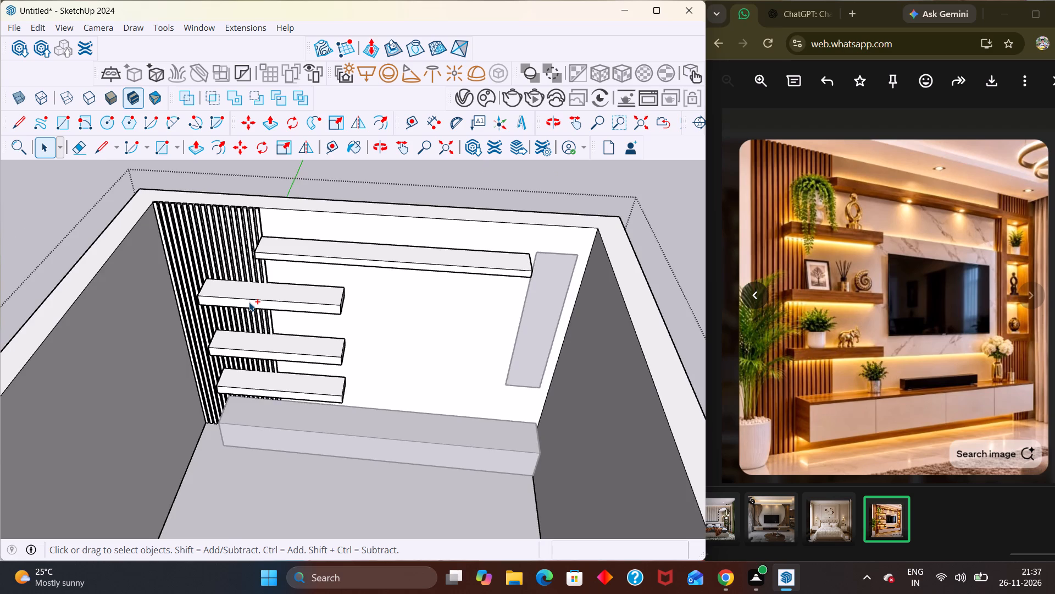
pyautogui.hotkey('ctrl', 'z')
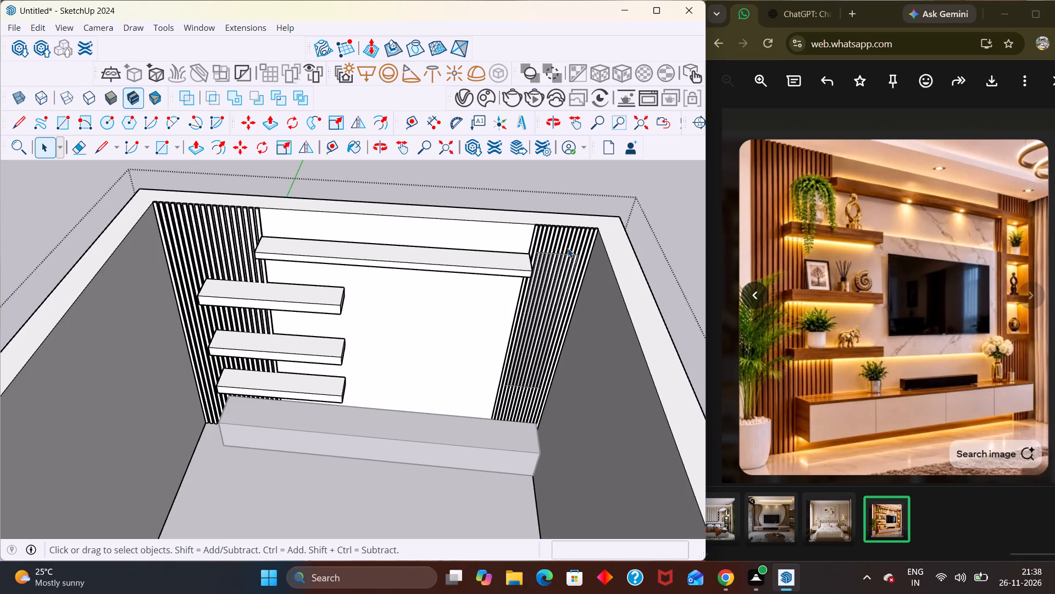
# Hide the right slat row inside the room group again and leave the group.
pyautogui.click(568, 248)
pyautogui.rightClick(568, 247)
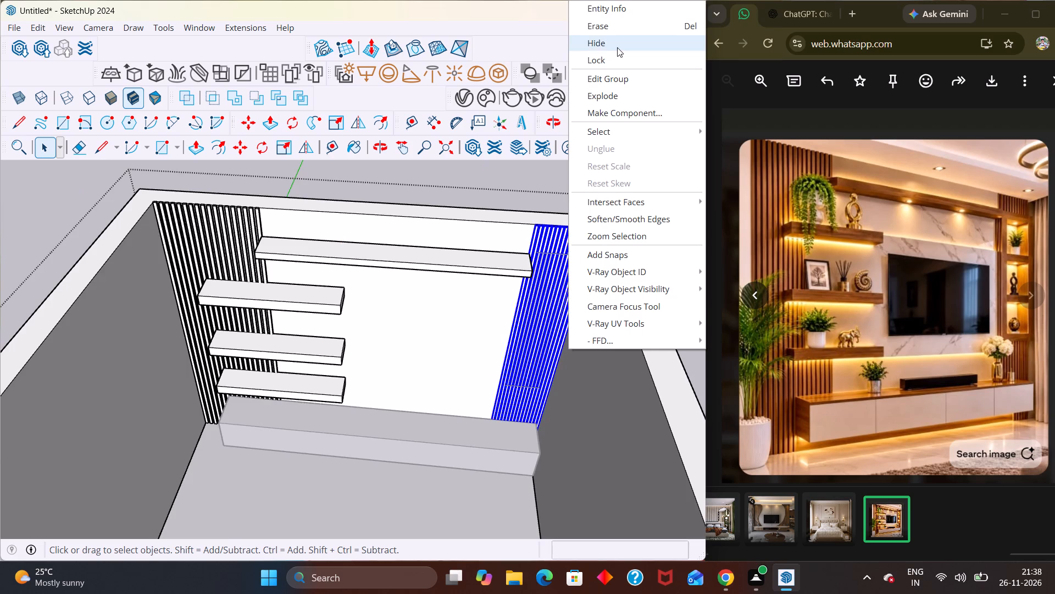
pyautogui.click(617, 47)
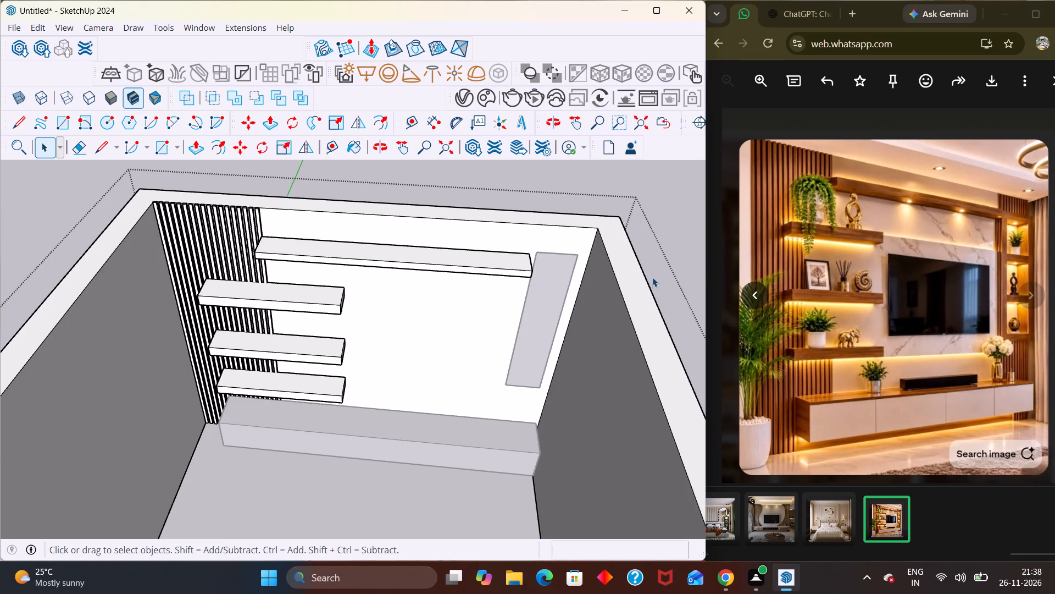
pyautogui.click(665, 249)
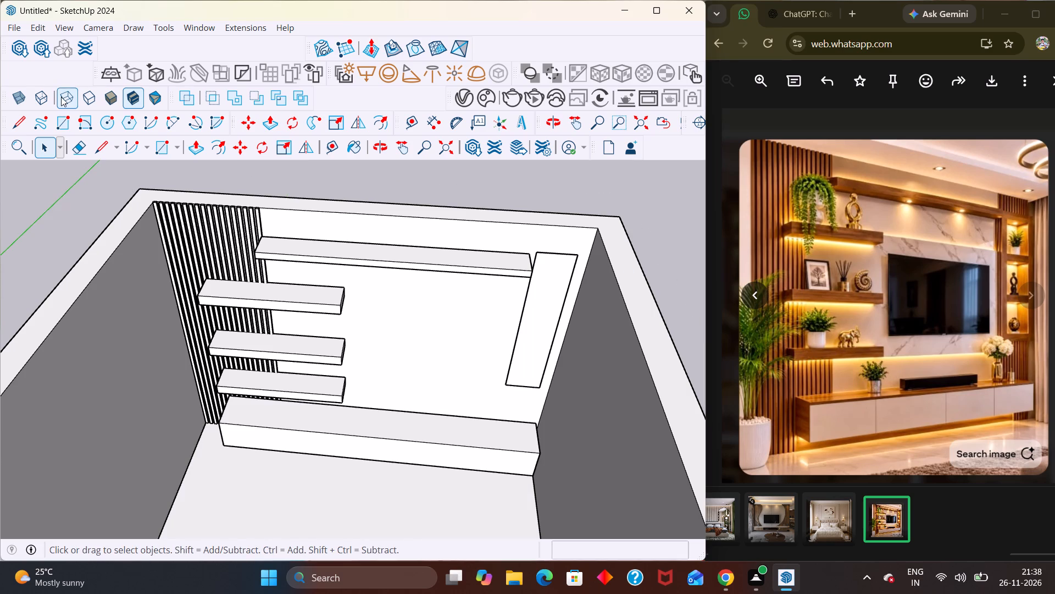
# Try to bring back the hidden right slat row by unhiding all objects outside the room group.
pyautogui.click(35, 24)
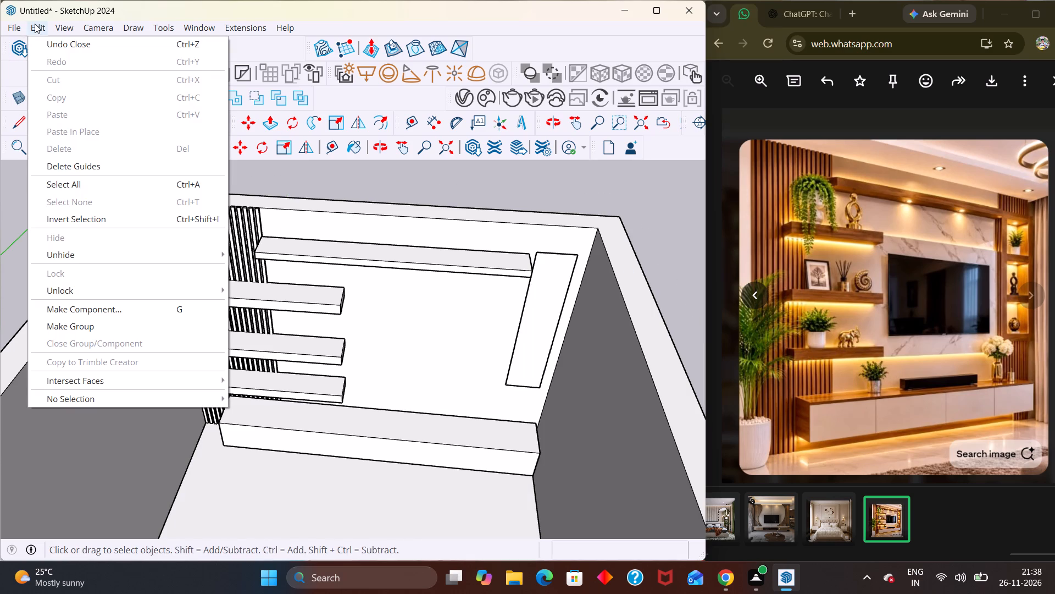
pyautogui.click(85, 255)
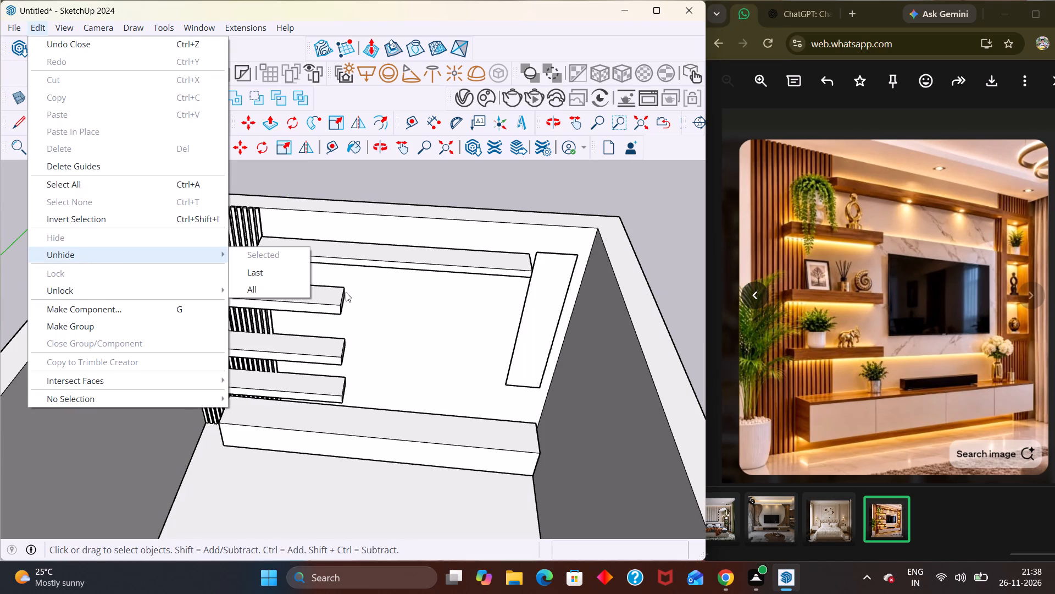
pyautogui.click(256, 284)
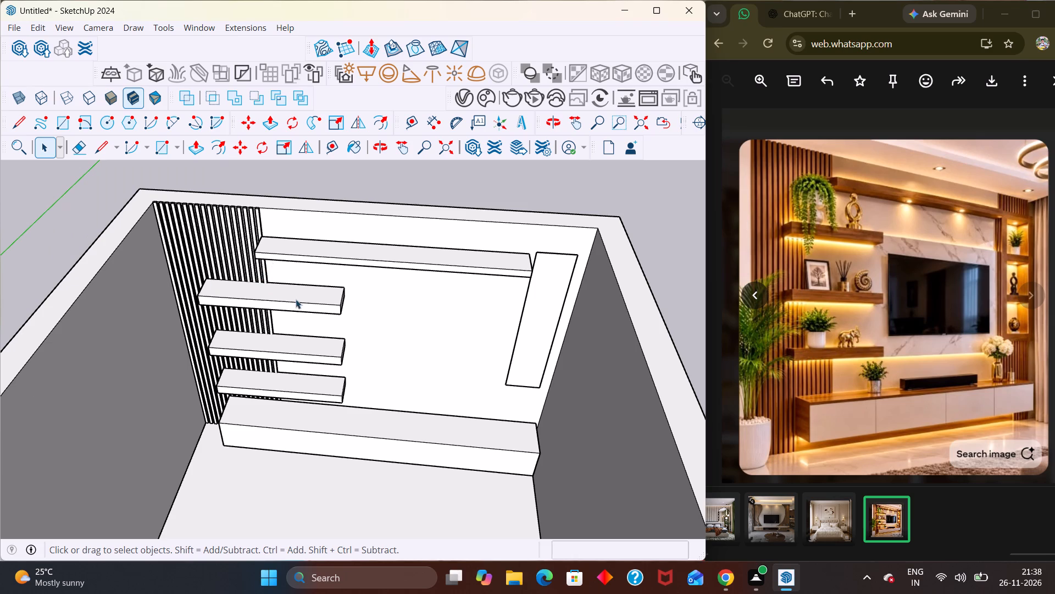
# Undo the recent operations back through the hiding of the right slat row and the drawing of the niche rectangle, and clear the selection.
pyautogui.hotkey('ctrl', 'z')
pyautogui.hotkey('ctrl', 'z')
pyautogui.hotkey('ctrl', 'z')
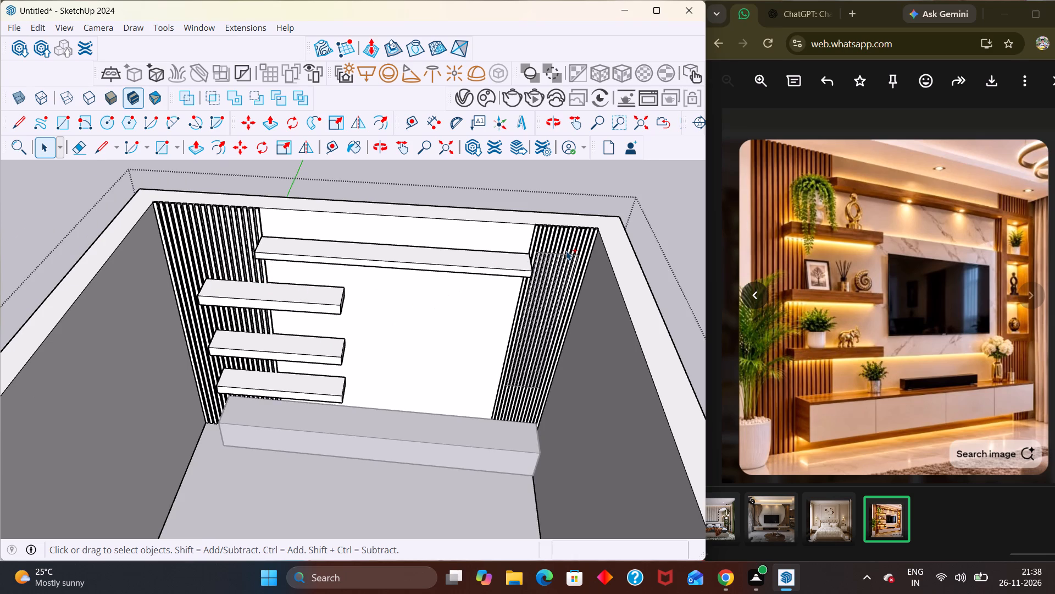
pyautogui.hotkey('ctrl', 'z')
pyautogui.hotkey('ctrl', 'z')
pyautogui.click(617, 202)
pyautogui.press('space')
# Examine the whole room with its slat rows, floating shelves and low console, comparing the layout with the reference image.
pyautogui.scroll(-3, 559, 215)
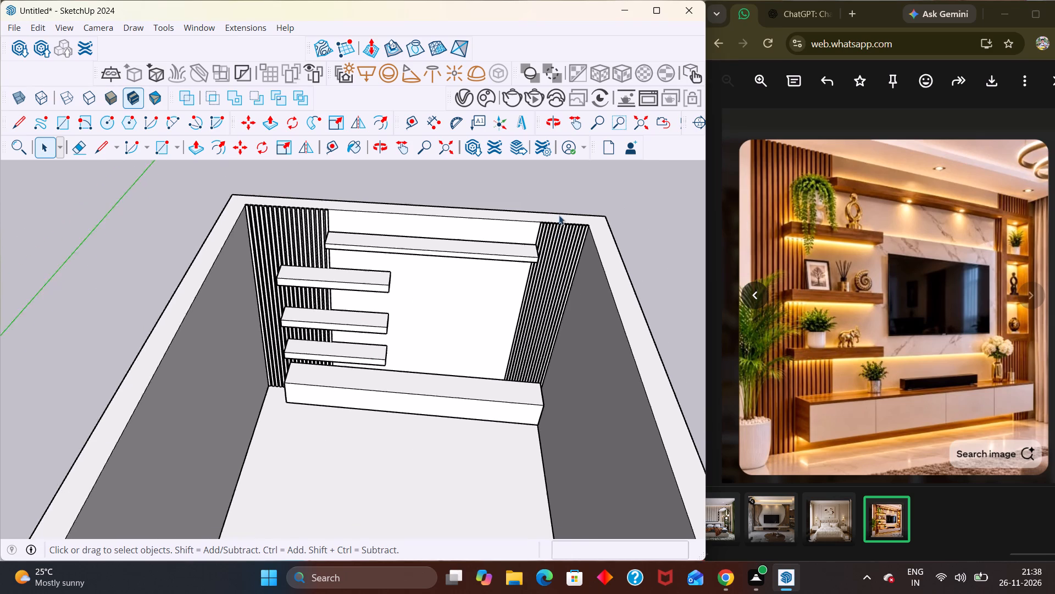
pyautogui.scroll(-1, 559, 215)
pyautogui.moveTo(527, 299); pyautogui.dragTo(522, 223, button='middle')
pyautogui.scroll(1, 522, 223)
pyautogui.moveTo(515, 291); pyautogui.dragTo(513, 331, button='middle')
pyautogui.scroll(-3, 513, 320)
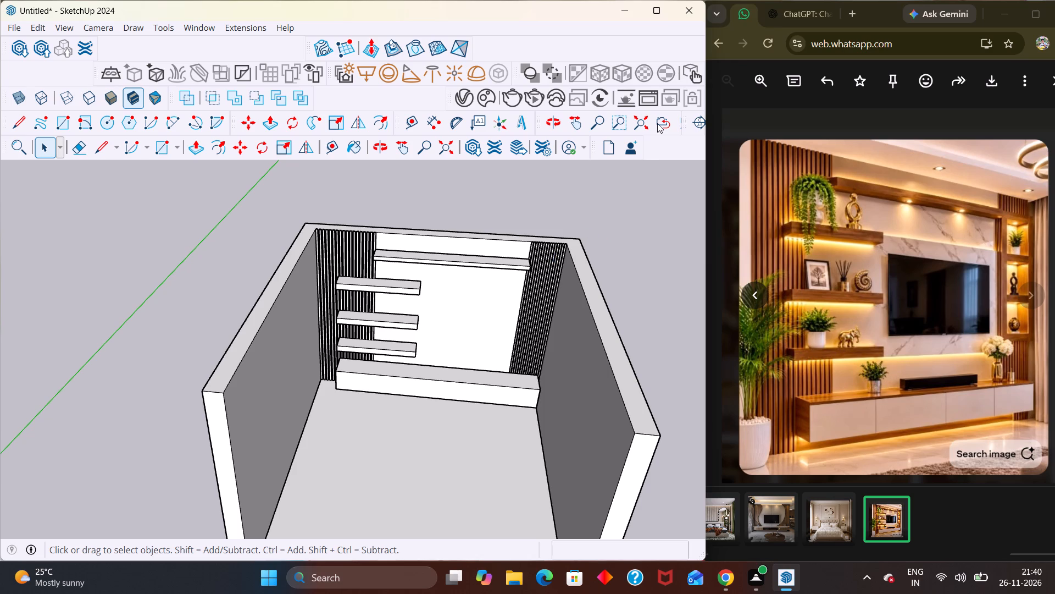
pyautogui.scroll(-1, 475, 202)
pyautogui.scroll(-4, 519, 293)
pyautogui.click(604, 285)
pyautogui.moveTo(535, 323); pyautogui.dragTo(511, 220, button='middle')
pyautogui.scroll(4, 511, 220)
pyautogui.middleClick(488, 316)
pyautogui.scroll(3, 488, 316)
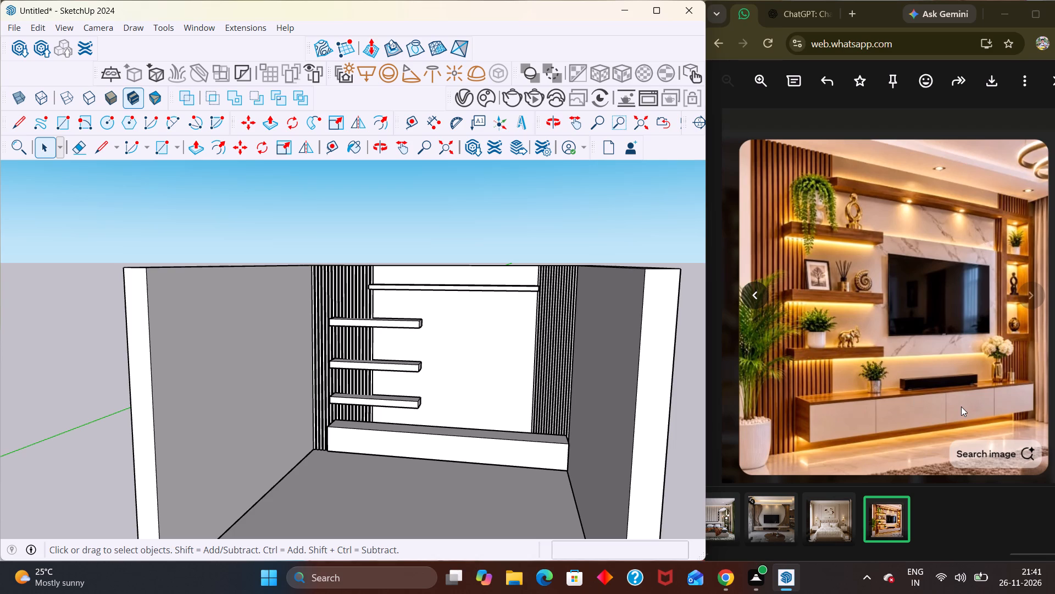
pyautogui.scroll(-5, 599, 326)
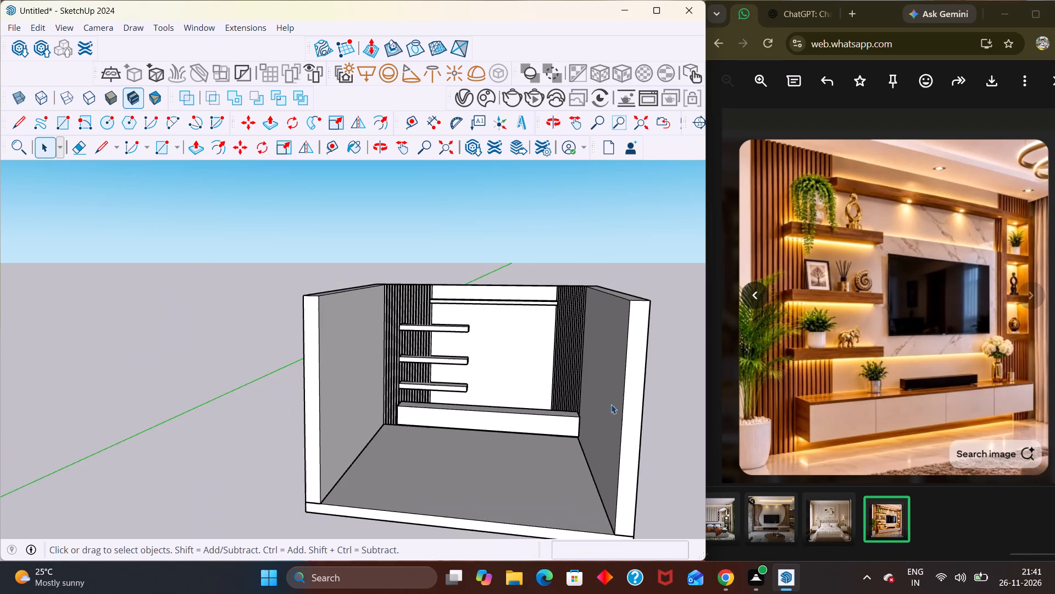
pyautogui.moveTo(611, 405); pyautogui.dragTo(609, 458, button='middle')
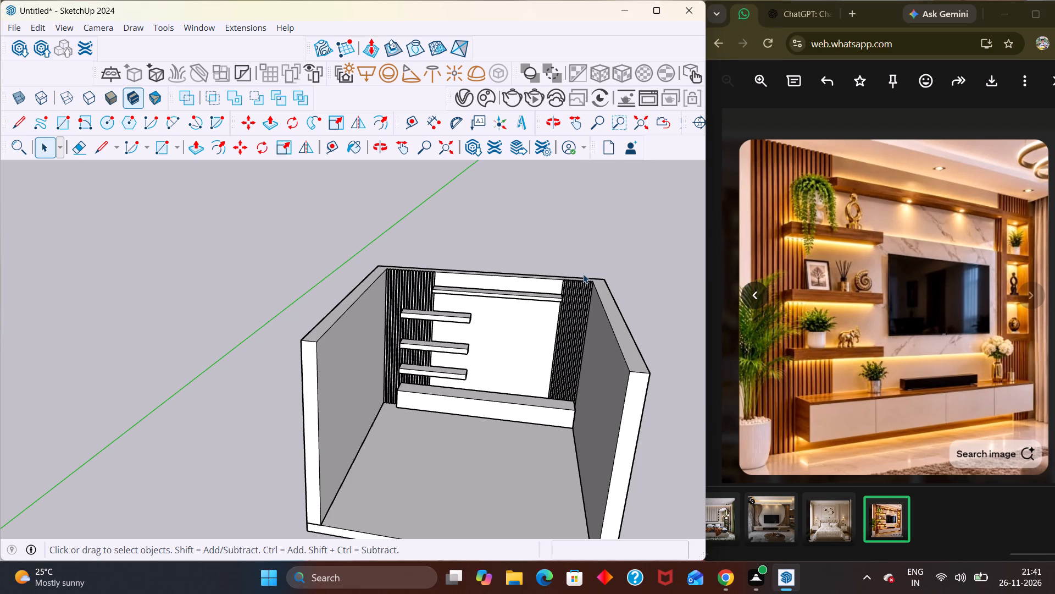
pyautogui.scroll(-9, 597, 292)
pyautogui.scroll(-1, 603, 410)
pyautogui.moveTo(603, 410); pyautogui.dragTo(598, 330, button='middle')
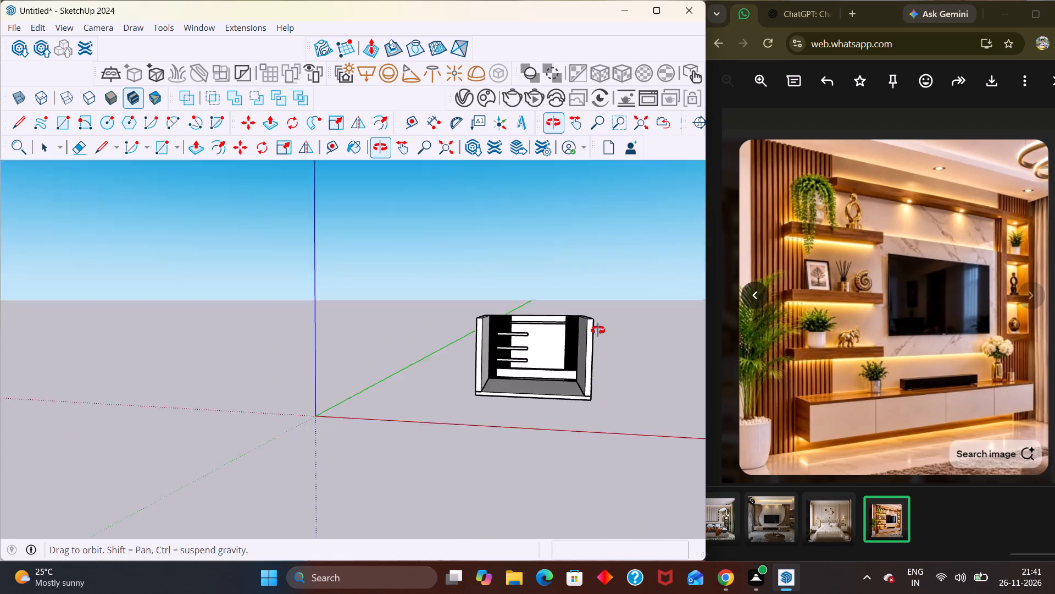
pyautogui.moveTo(598, 330); pyautogui.dragTo(597, 306, button='middle')
pyautogui.scroll(2, 598, 321)
pyautogui.scroll(3, 540, 337)
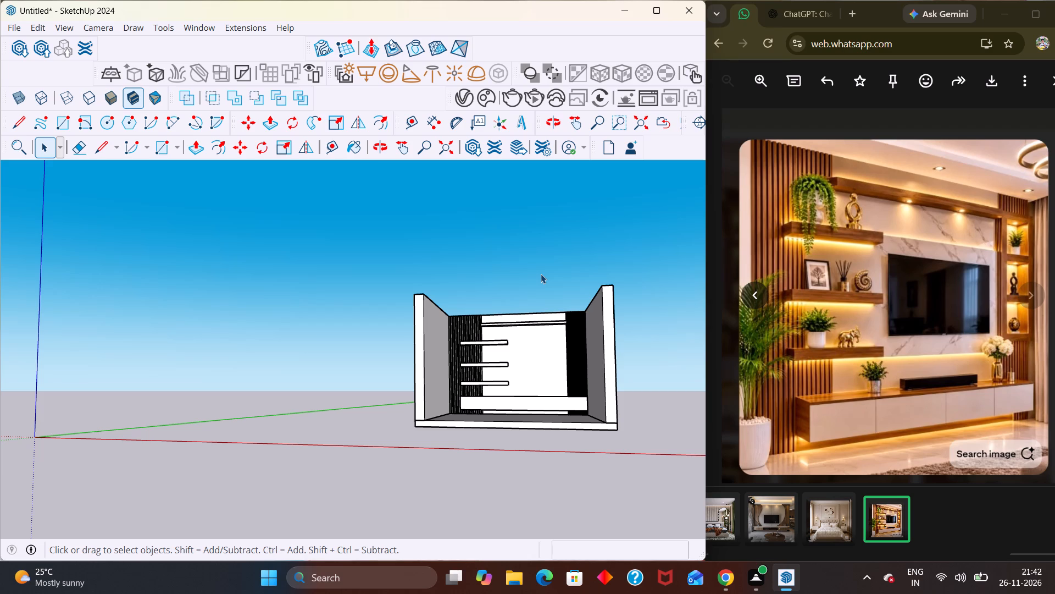
pyautogui.scroll(-2, 506, 238)
pyautogui.moveTo(432, 332); pyautogui.dragTo(454, 401, button='middle')
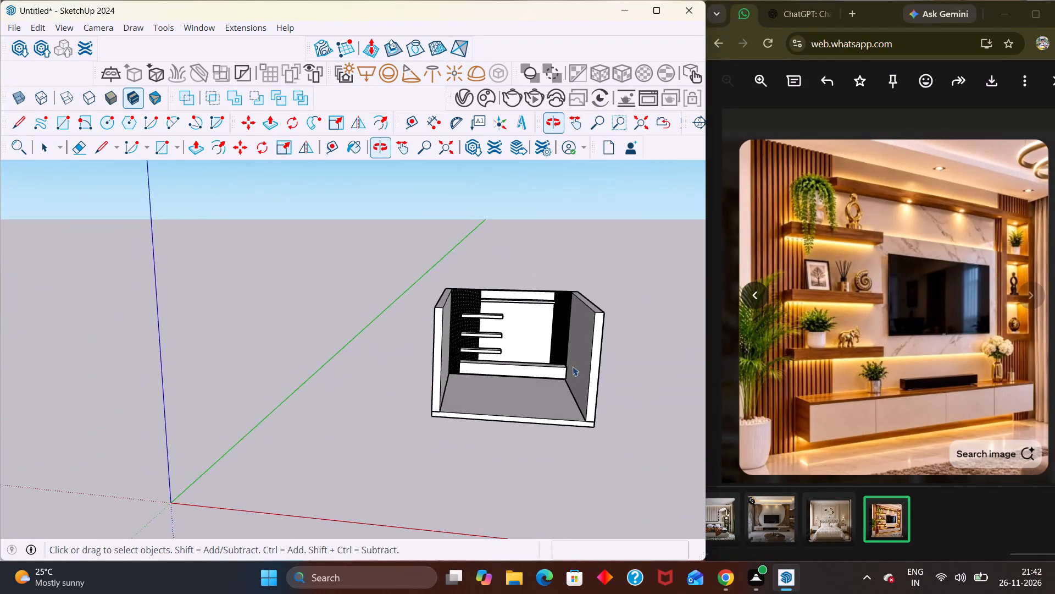
pyautogui.scroll(2, 596, 353)
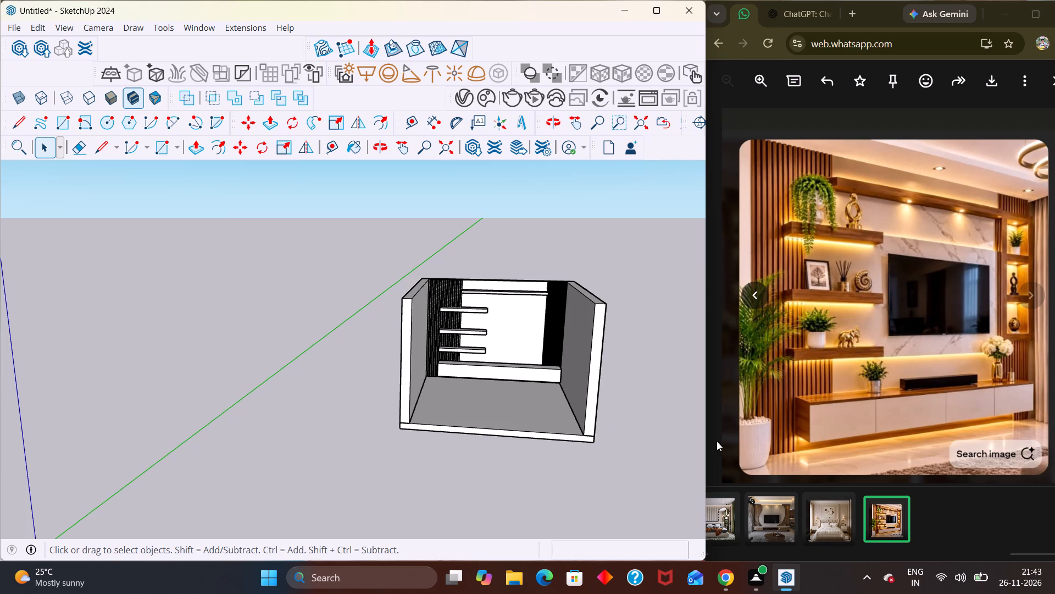
pyautogui.moveTo(603, 431); pyautogui.dragTo(588, 365, button='middle')
pyautogui.scroll(-1, 603, 433)
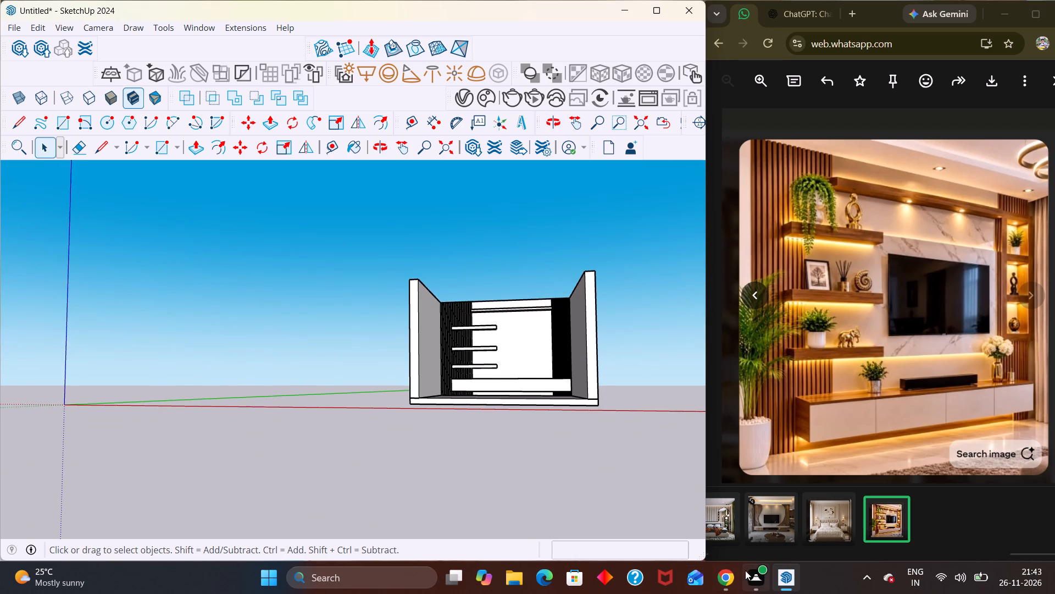
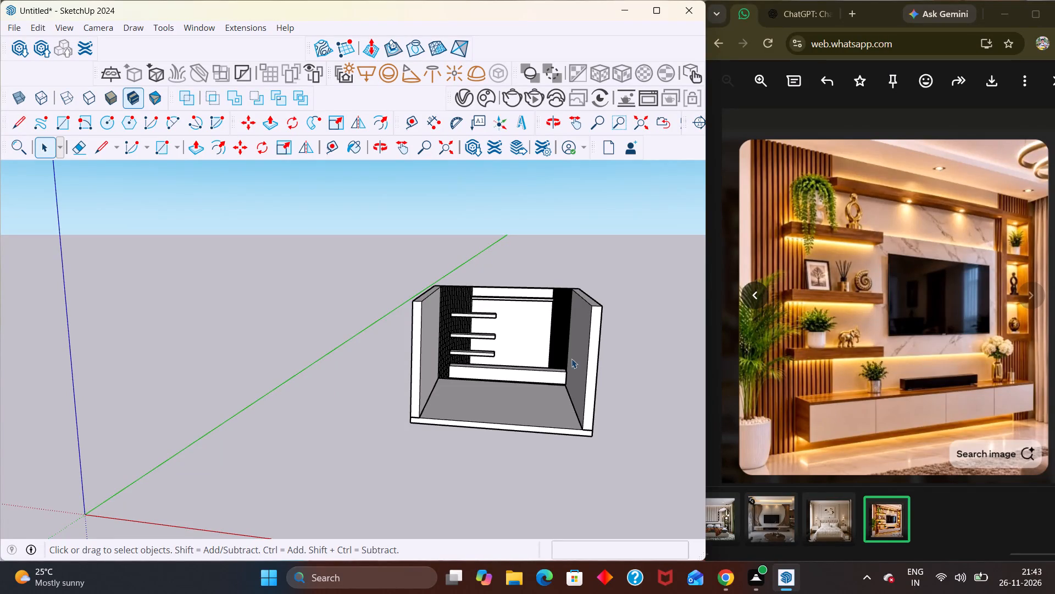
# Examine the room's slat rows, floating shelves and low console from several angles, comparing the layout with the reference image.
pyautogui.scroll(5, 565, 351)
pyautogui.moveTo(531, 313); pyautogui.dragTo(509, 462, button='middle')
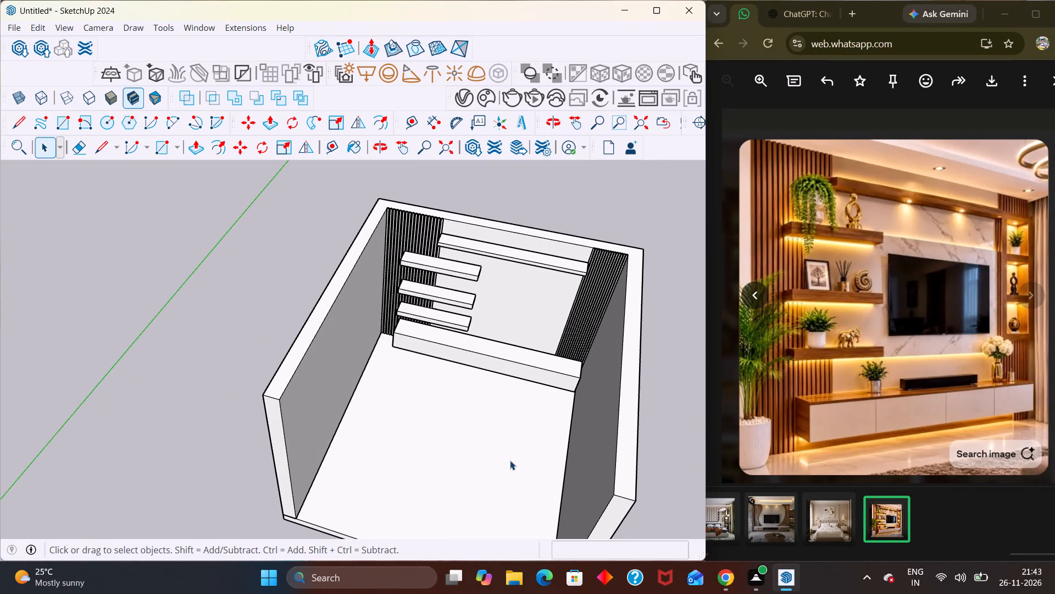
pyautogui.moveTo(512, 464); pyautogui.dragTo(569, 258, button='middle')
pyautogui.scroll(-1, 547, 510)
pyautogui.scroll(4, 569, 308)
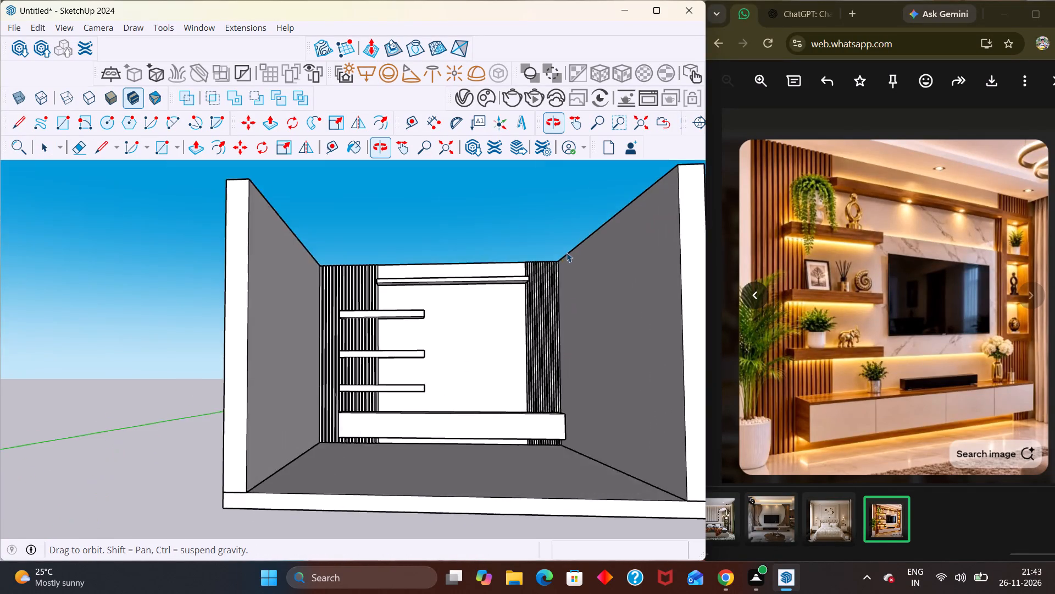
pyautogui.scroll(3, 567, 252)
pyautogui.moveTo(549, 325); pyautogui.dragTo(525, 460, button='middle')
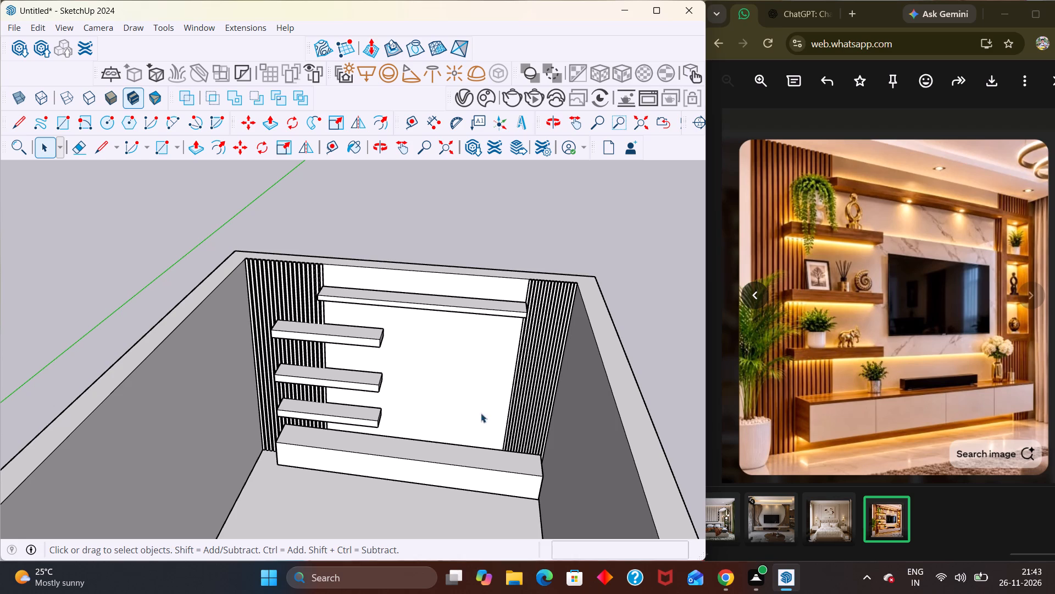
pyautogui.moveTo(453, 320); pyautogui.dragTo(451, 208, button='middle')
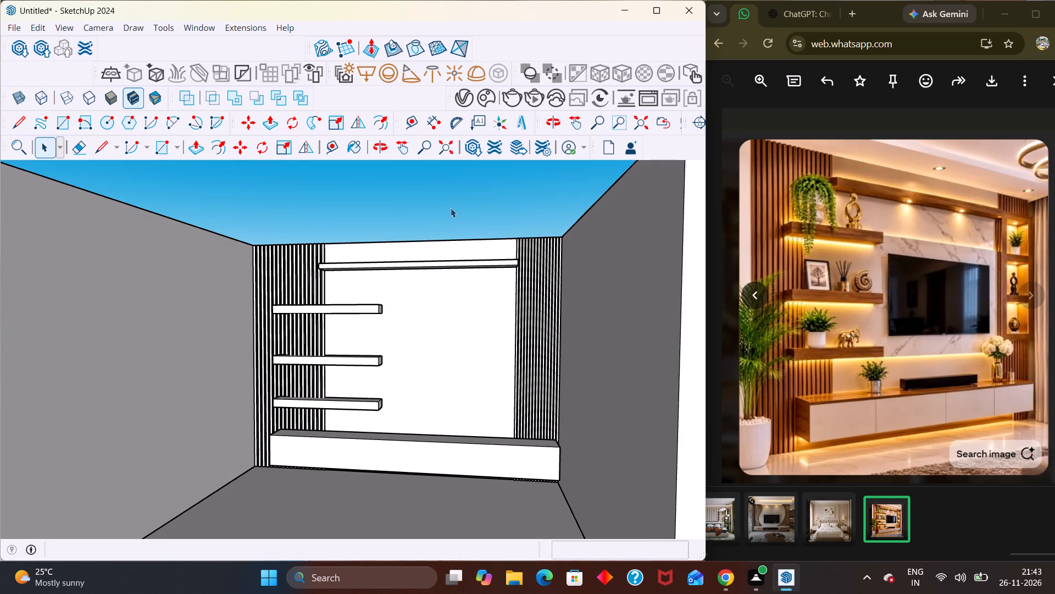
pyautogui.moveTo(440, 290); pyautogui.dragTo(480, 375, button='middle')
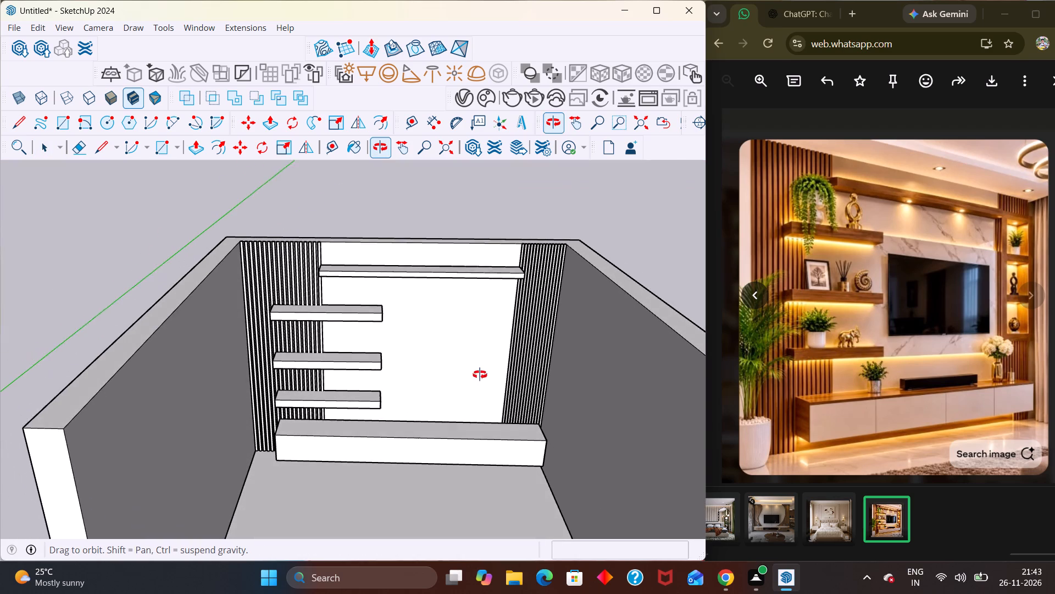
pyautogui.moveTo(480, 375); pyautogui.dragTo(480, 374, button='middle')
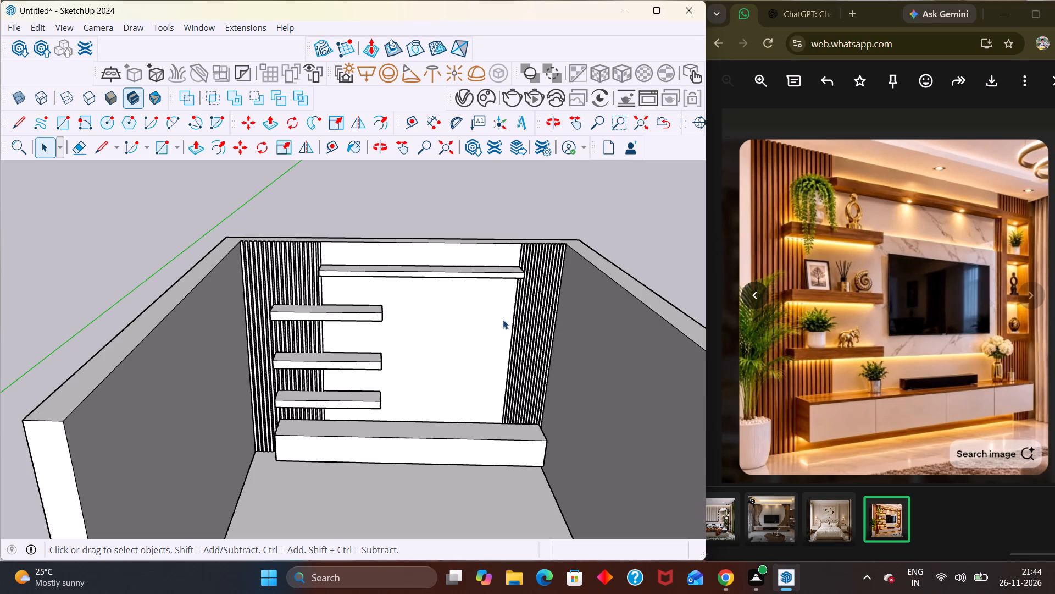
pyautogui.scroll(-2, 479, 350)
pyautogui.moveTo(463, 397); pyautogui.dragTo(463, 355, button='middle')
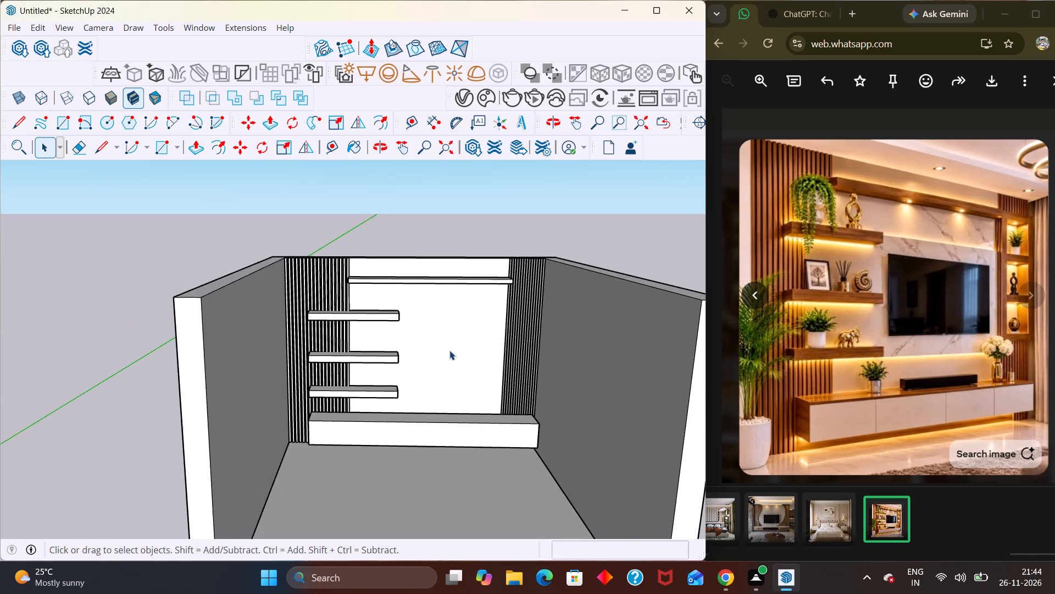
pyautogui.moveTo(485, 405); pyautogui.dragTo(471, 440, button='middle')
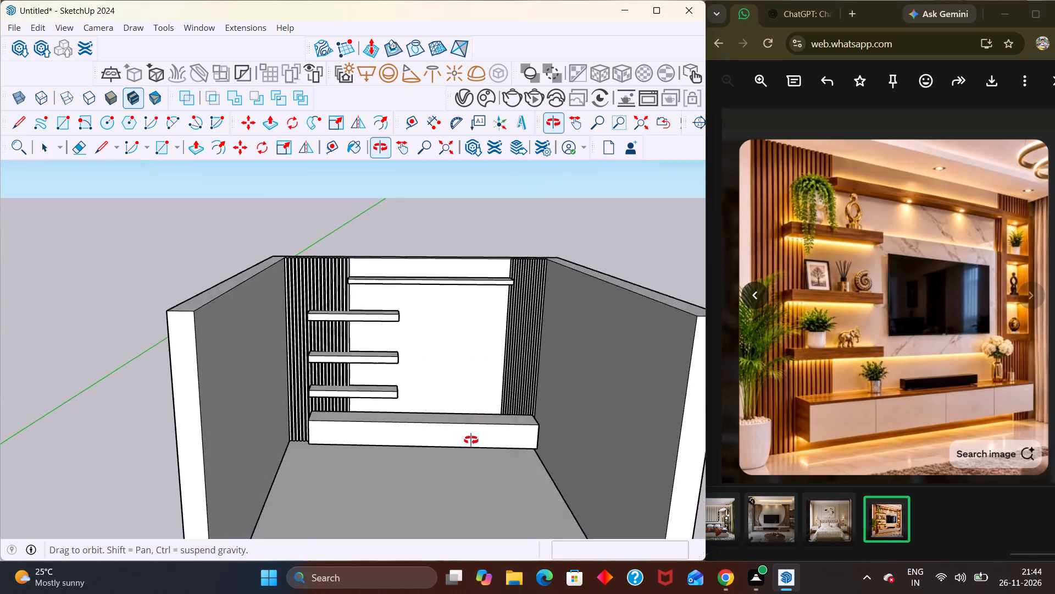
pyautogui.moveTo(471, 440); pyautogui.dragTo(459, 458, button='middle')
pyautogui.scroll(1, 459, 458)
pyautogui.moveTo(458, 450); pyautogui.dragTo(454, 414, button='middle')
pyautogui.moveTo(537, 423); pyautogui.dragTo(546, 401, button='middle')
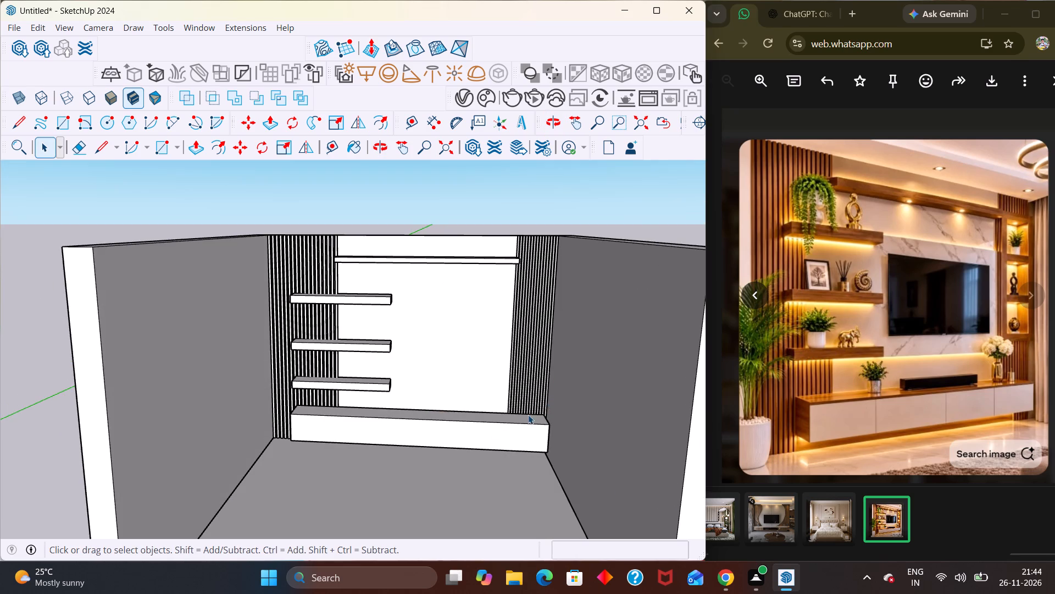
pyautogui.scroll(-2, 497, 427)
pyautogui.moveTo(480, 439); pyautogui.dragTo(482, 410, button='middle')
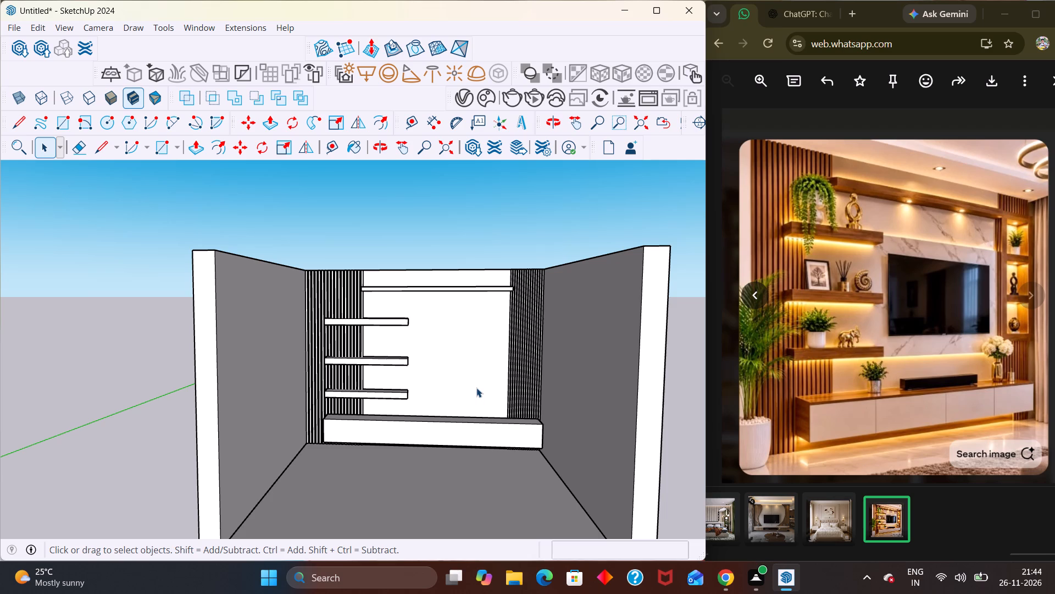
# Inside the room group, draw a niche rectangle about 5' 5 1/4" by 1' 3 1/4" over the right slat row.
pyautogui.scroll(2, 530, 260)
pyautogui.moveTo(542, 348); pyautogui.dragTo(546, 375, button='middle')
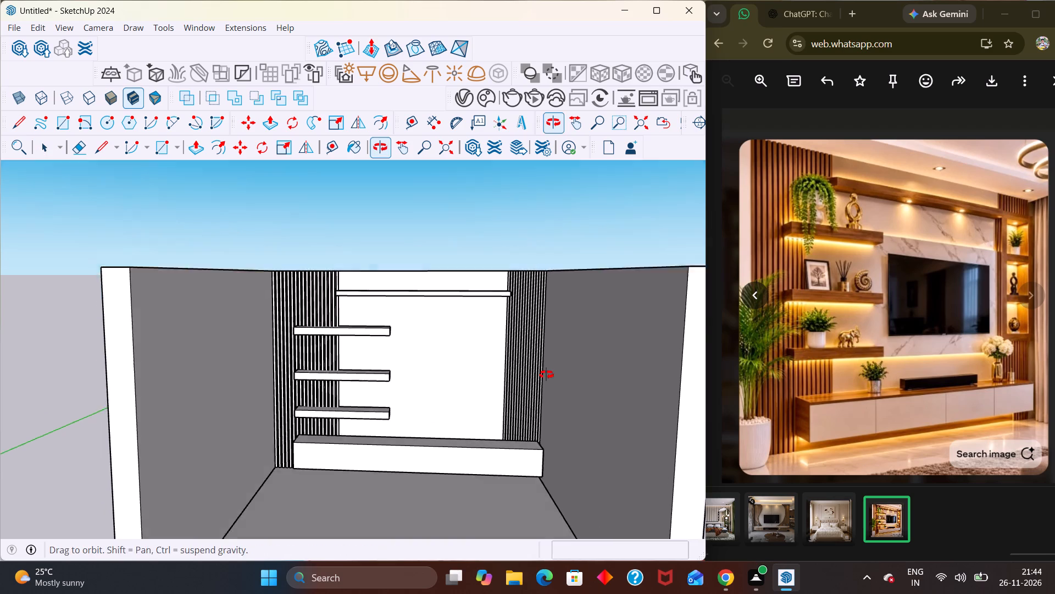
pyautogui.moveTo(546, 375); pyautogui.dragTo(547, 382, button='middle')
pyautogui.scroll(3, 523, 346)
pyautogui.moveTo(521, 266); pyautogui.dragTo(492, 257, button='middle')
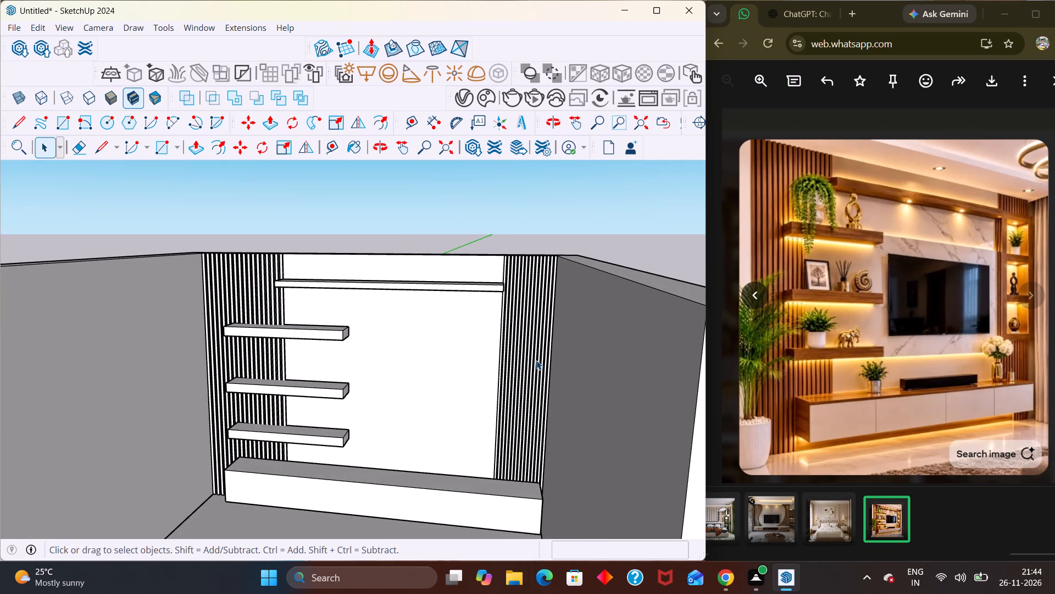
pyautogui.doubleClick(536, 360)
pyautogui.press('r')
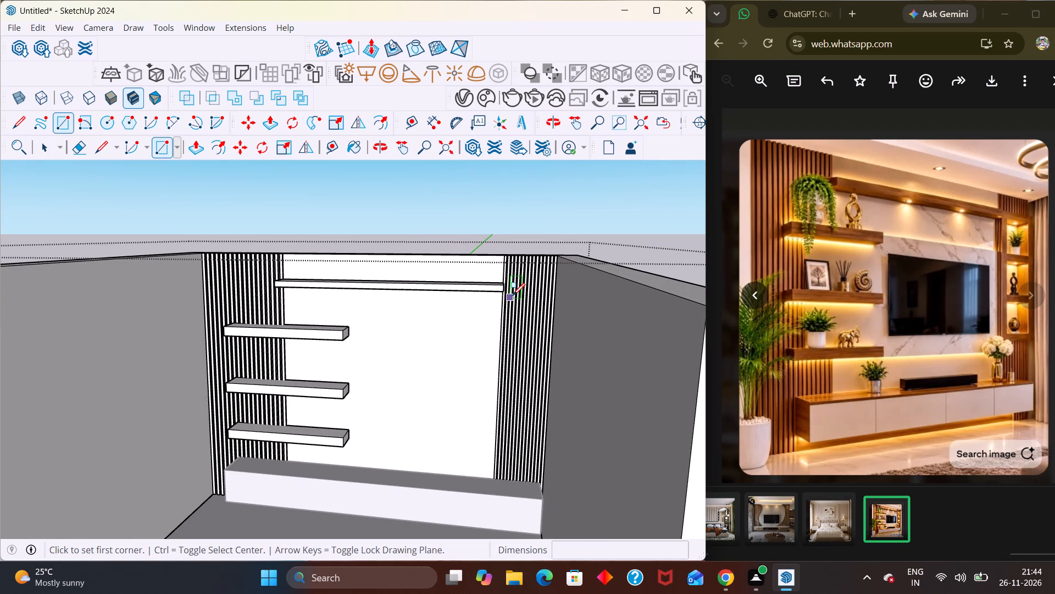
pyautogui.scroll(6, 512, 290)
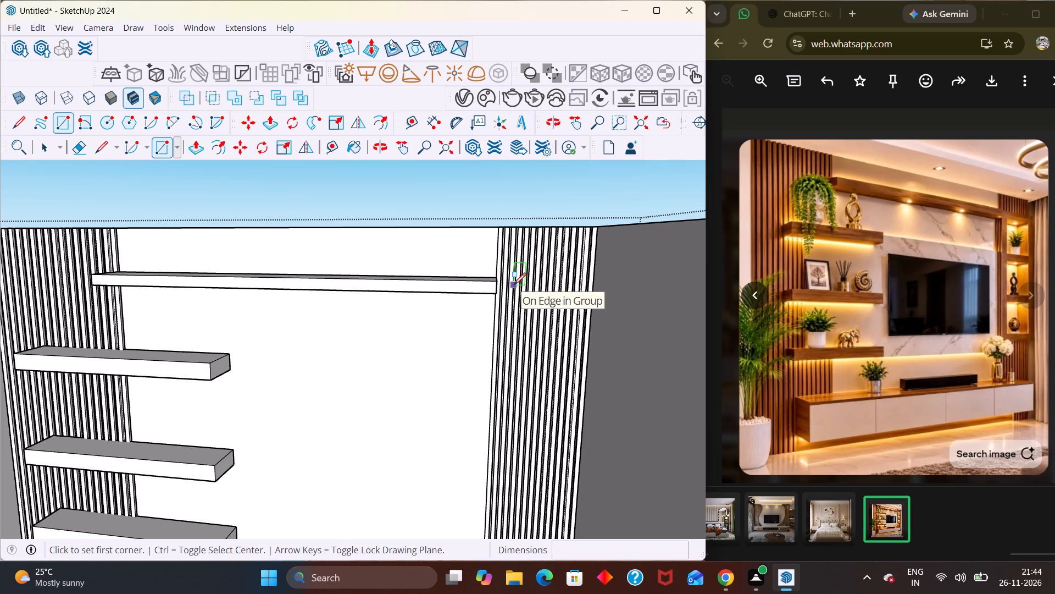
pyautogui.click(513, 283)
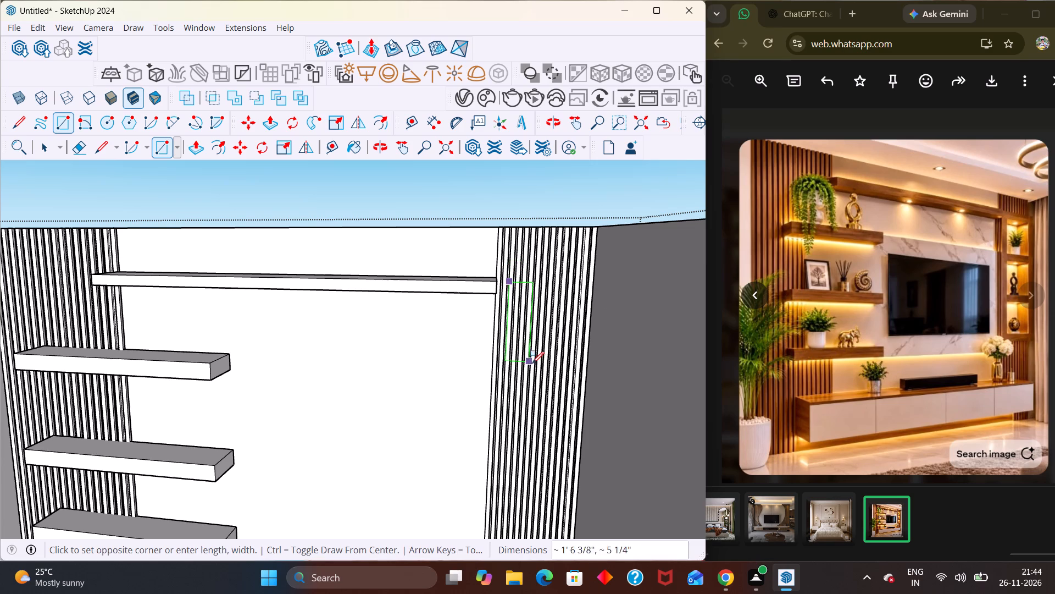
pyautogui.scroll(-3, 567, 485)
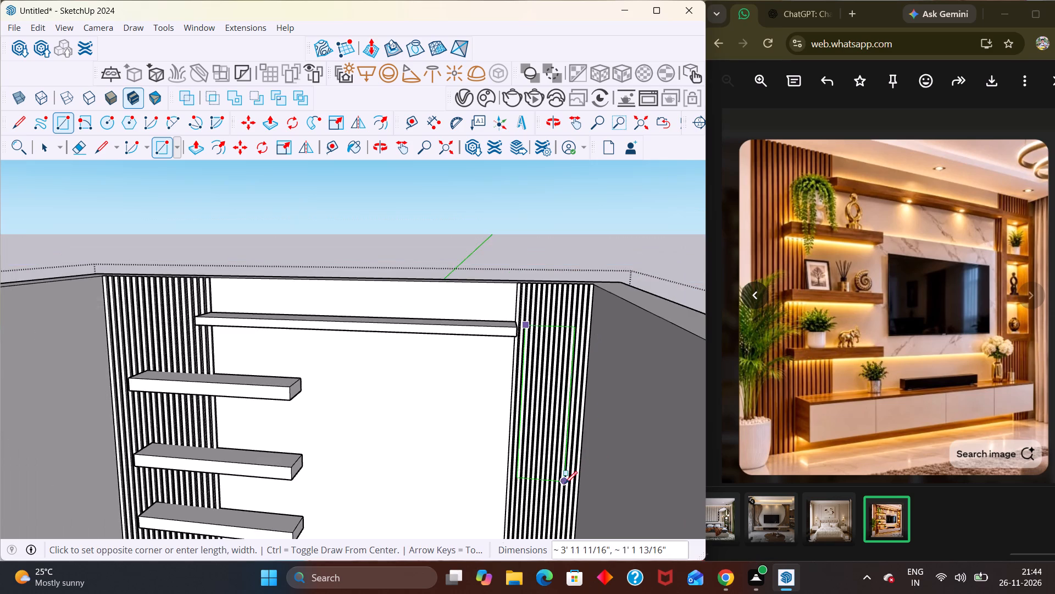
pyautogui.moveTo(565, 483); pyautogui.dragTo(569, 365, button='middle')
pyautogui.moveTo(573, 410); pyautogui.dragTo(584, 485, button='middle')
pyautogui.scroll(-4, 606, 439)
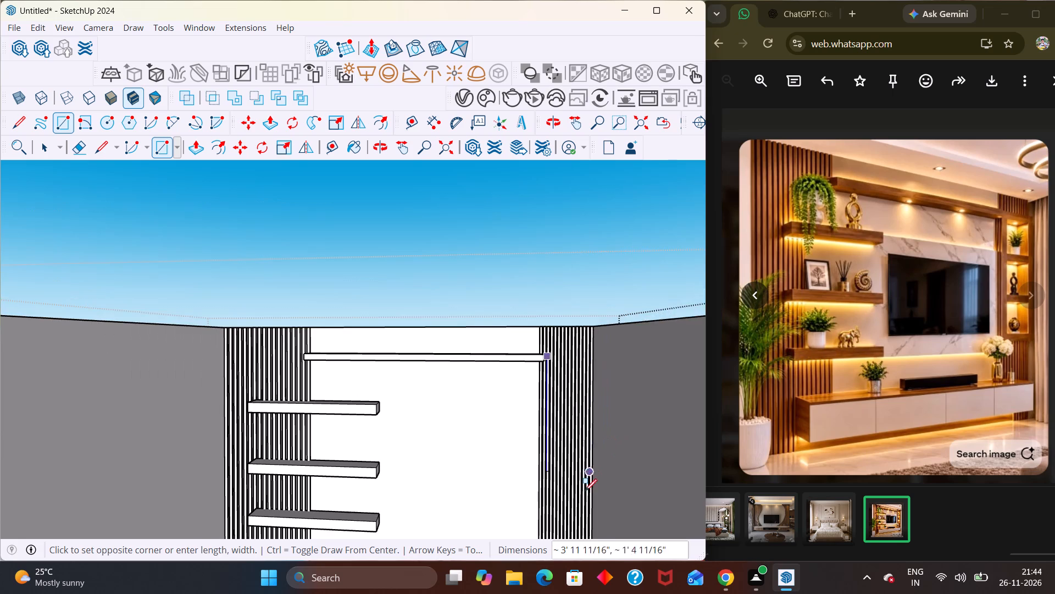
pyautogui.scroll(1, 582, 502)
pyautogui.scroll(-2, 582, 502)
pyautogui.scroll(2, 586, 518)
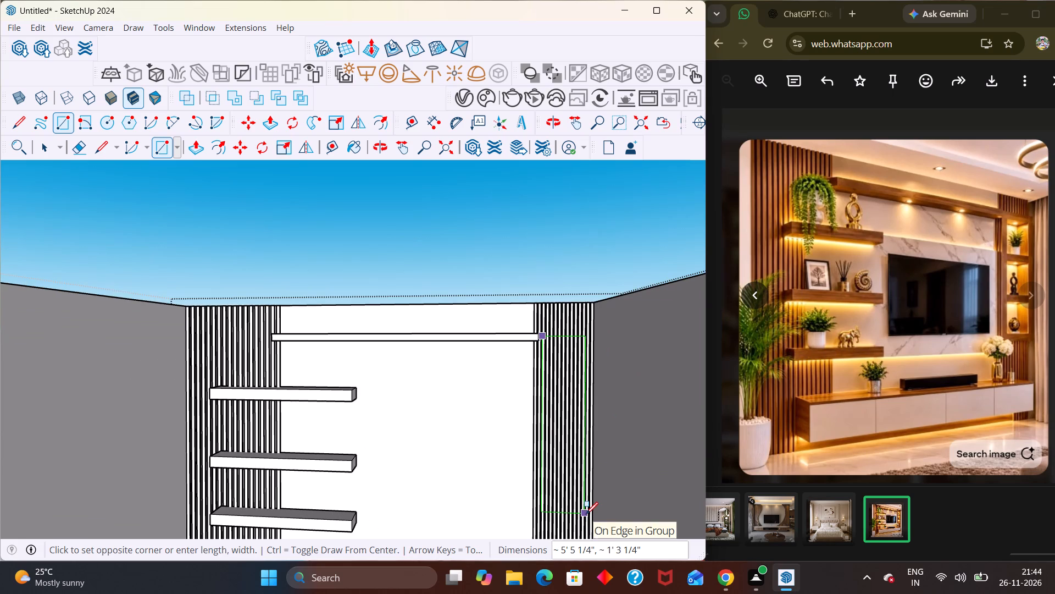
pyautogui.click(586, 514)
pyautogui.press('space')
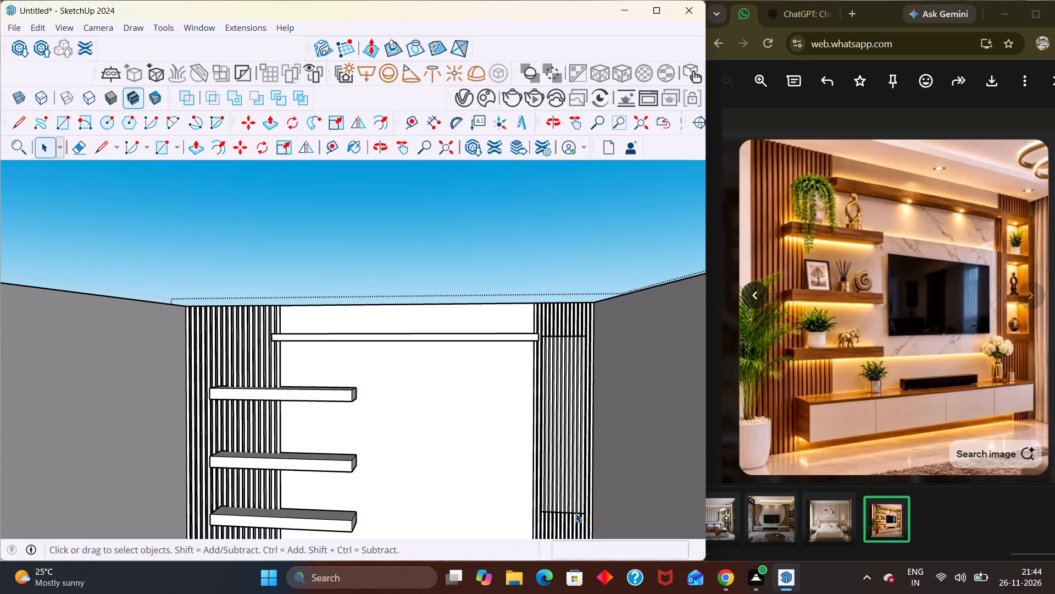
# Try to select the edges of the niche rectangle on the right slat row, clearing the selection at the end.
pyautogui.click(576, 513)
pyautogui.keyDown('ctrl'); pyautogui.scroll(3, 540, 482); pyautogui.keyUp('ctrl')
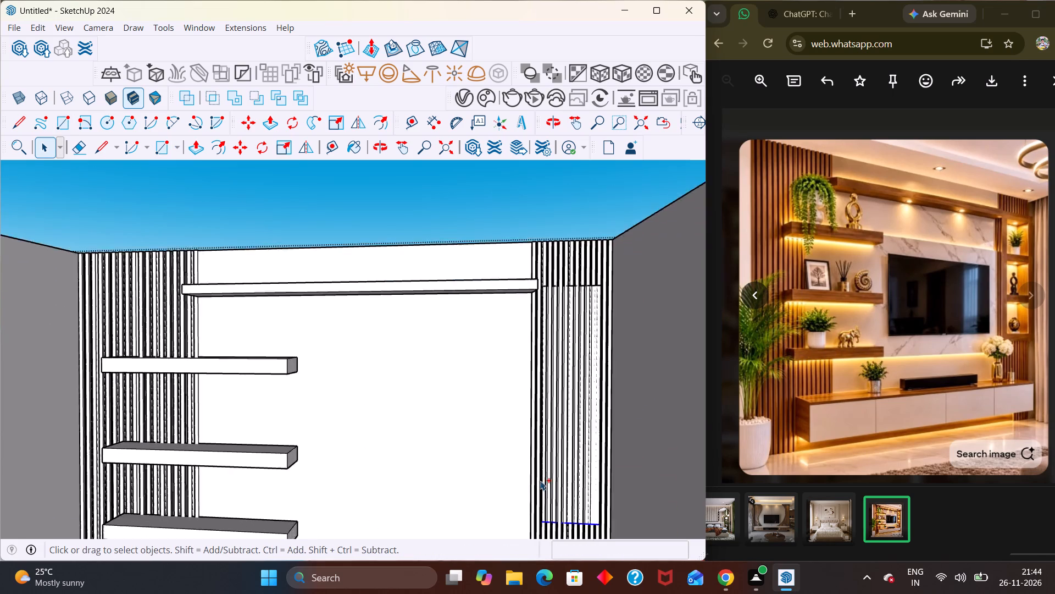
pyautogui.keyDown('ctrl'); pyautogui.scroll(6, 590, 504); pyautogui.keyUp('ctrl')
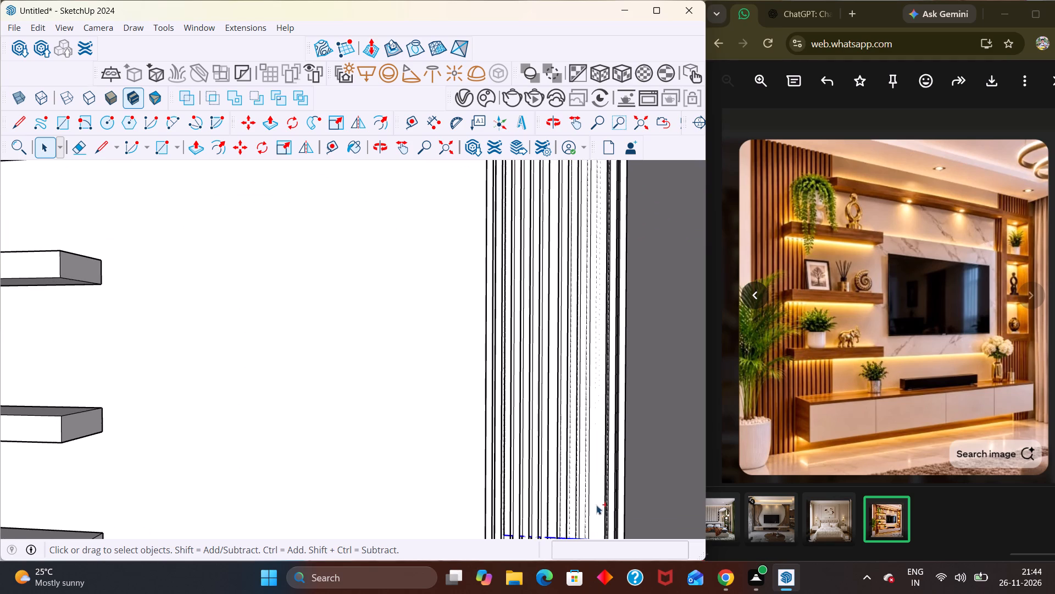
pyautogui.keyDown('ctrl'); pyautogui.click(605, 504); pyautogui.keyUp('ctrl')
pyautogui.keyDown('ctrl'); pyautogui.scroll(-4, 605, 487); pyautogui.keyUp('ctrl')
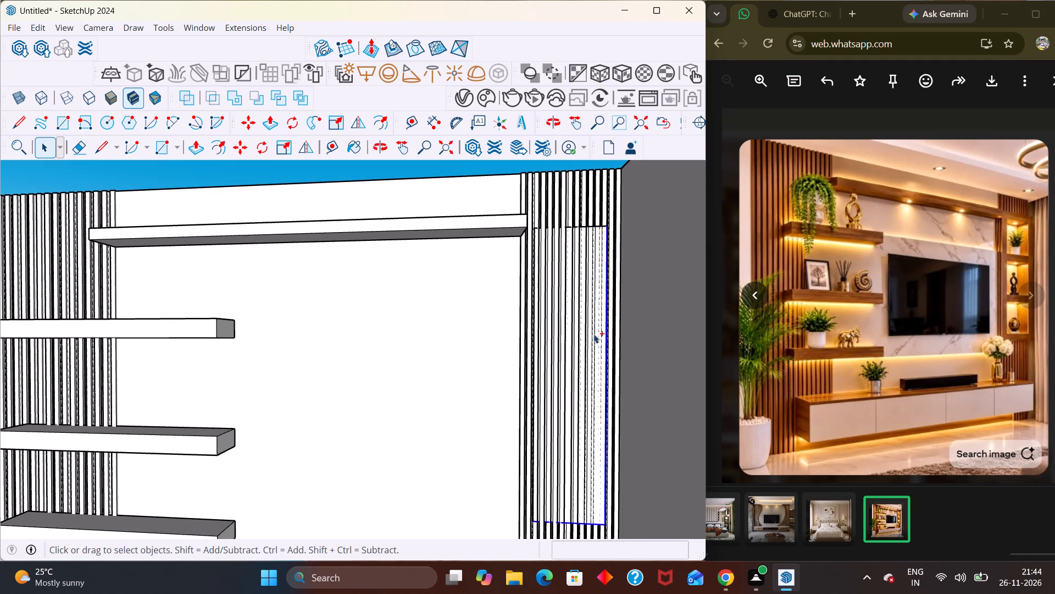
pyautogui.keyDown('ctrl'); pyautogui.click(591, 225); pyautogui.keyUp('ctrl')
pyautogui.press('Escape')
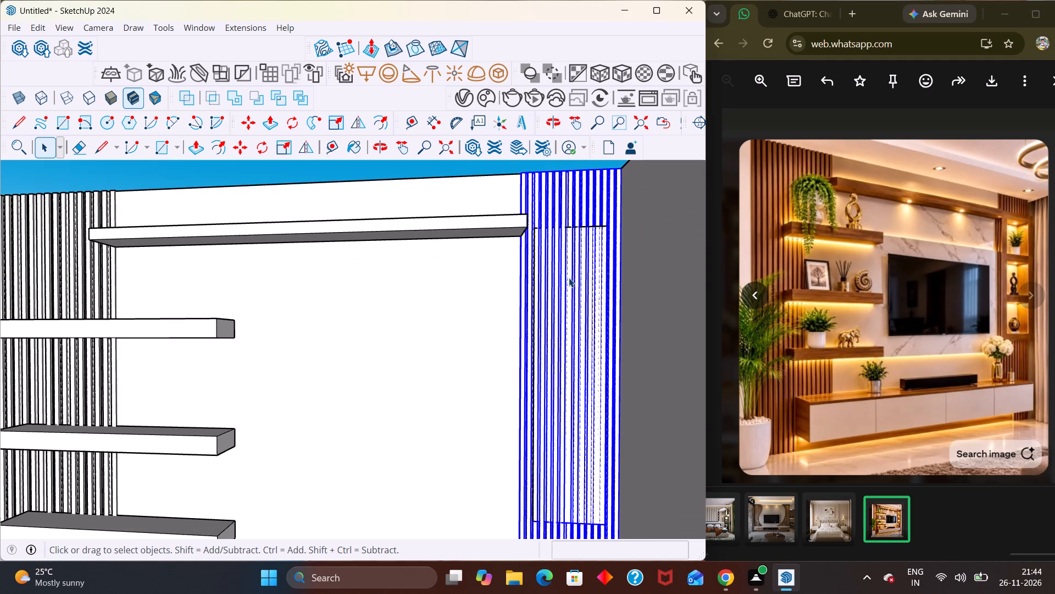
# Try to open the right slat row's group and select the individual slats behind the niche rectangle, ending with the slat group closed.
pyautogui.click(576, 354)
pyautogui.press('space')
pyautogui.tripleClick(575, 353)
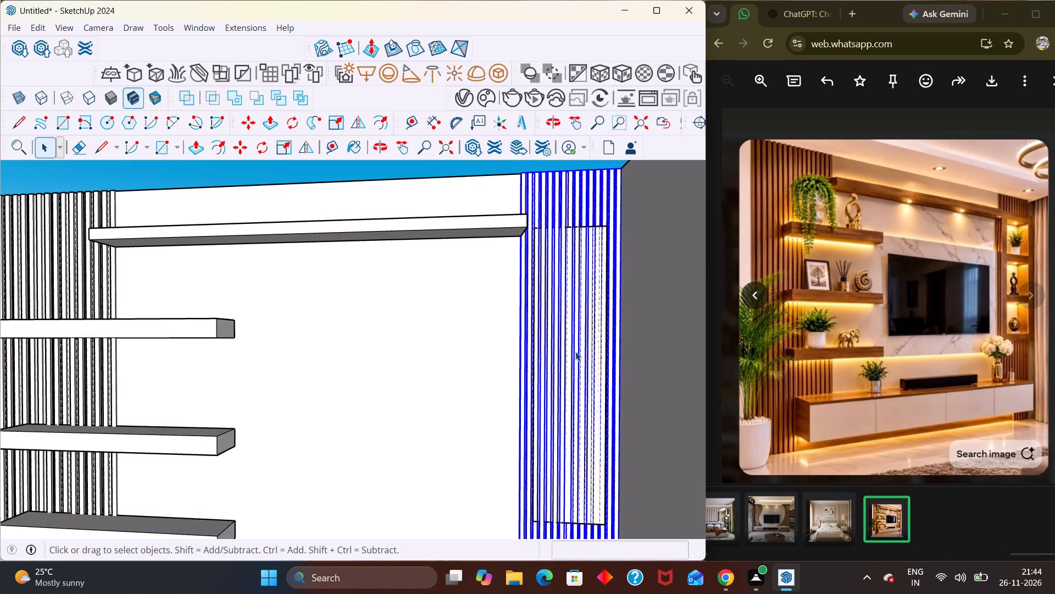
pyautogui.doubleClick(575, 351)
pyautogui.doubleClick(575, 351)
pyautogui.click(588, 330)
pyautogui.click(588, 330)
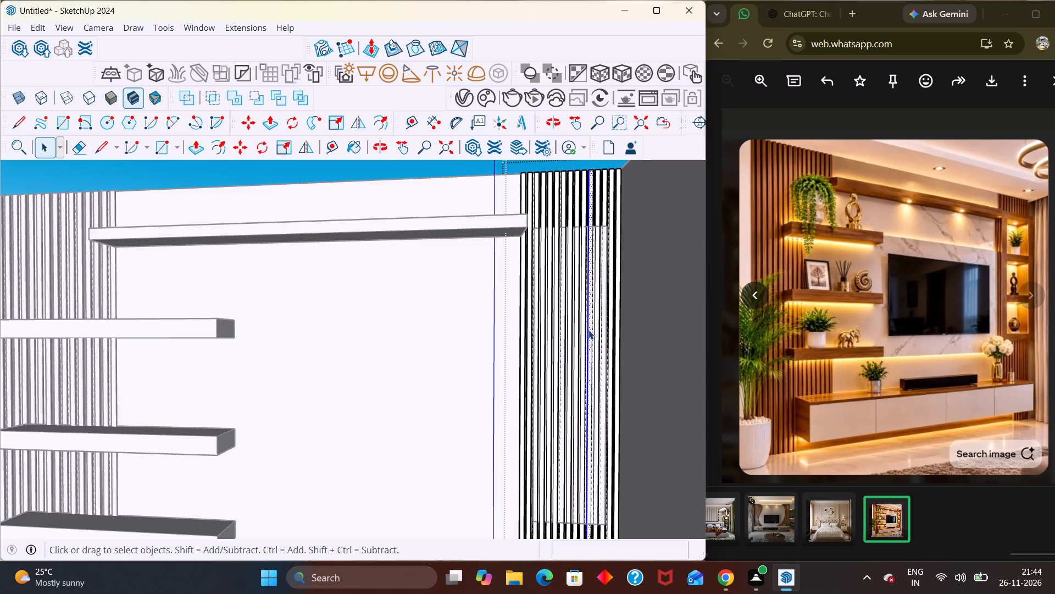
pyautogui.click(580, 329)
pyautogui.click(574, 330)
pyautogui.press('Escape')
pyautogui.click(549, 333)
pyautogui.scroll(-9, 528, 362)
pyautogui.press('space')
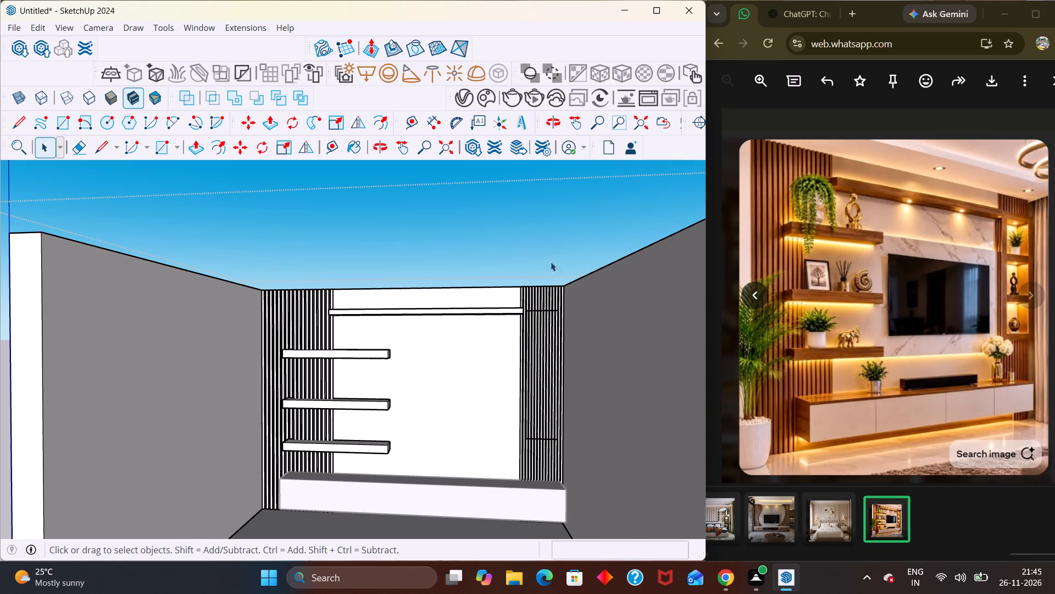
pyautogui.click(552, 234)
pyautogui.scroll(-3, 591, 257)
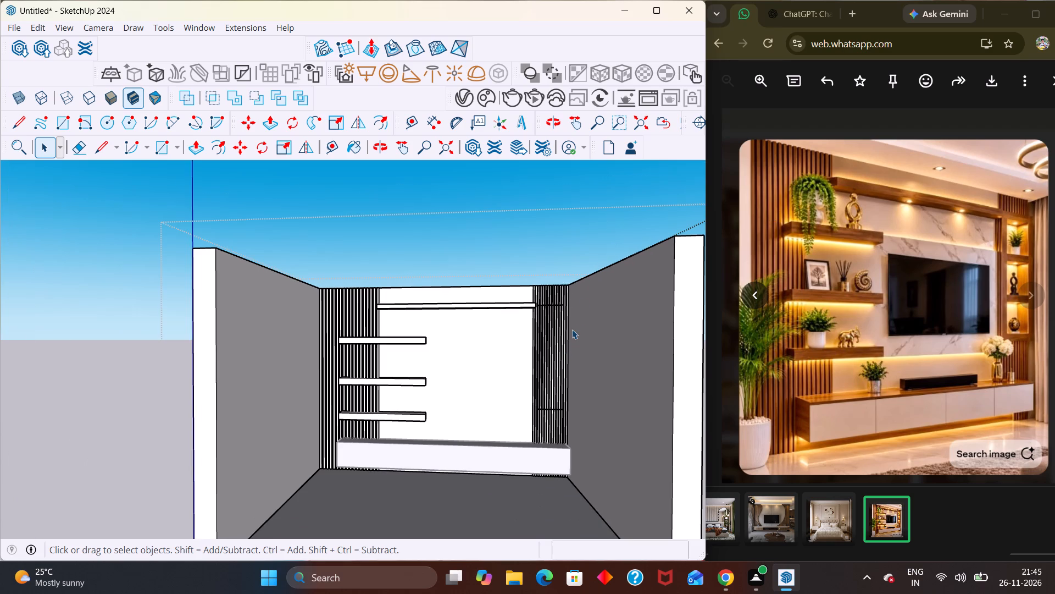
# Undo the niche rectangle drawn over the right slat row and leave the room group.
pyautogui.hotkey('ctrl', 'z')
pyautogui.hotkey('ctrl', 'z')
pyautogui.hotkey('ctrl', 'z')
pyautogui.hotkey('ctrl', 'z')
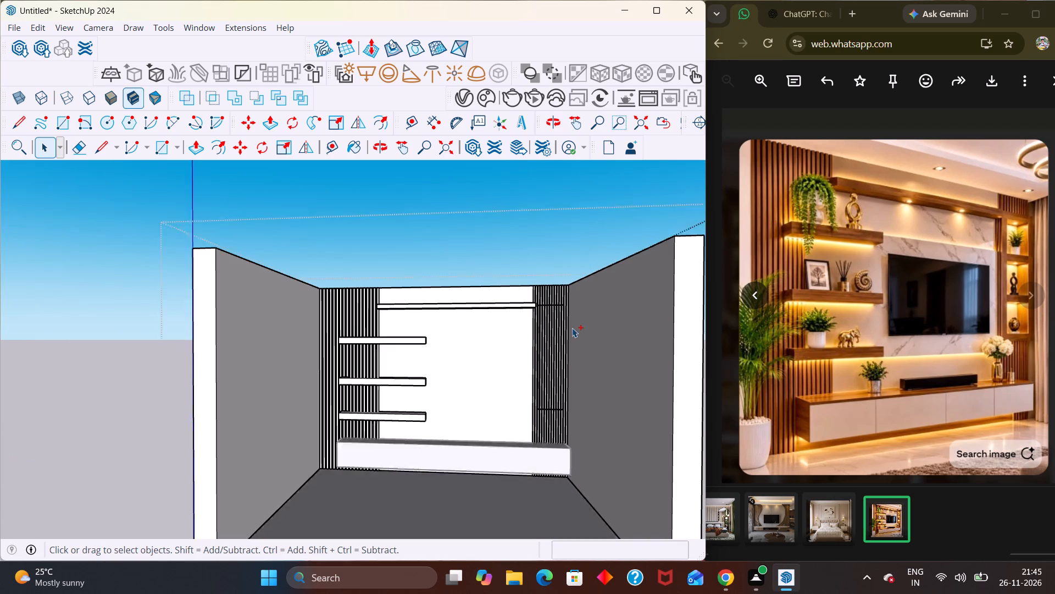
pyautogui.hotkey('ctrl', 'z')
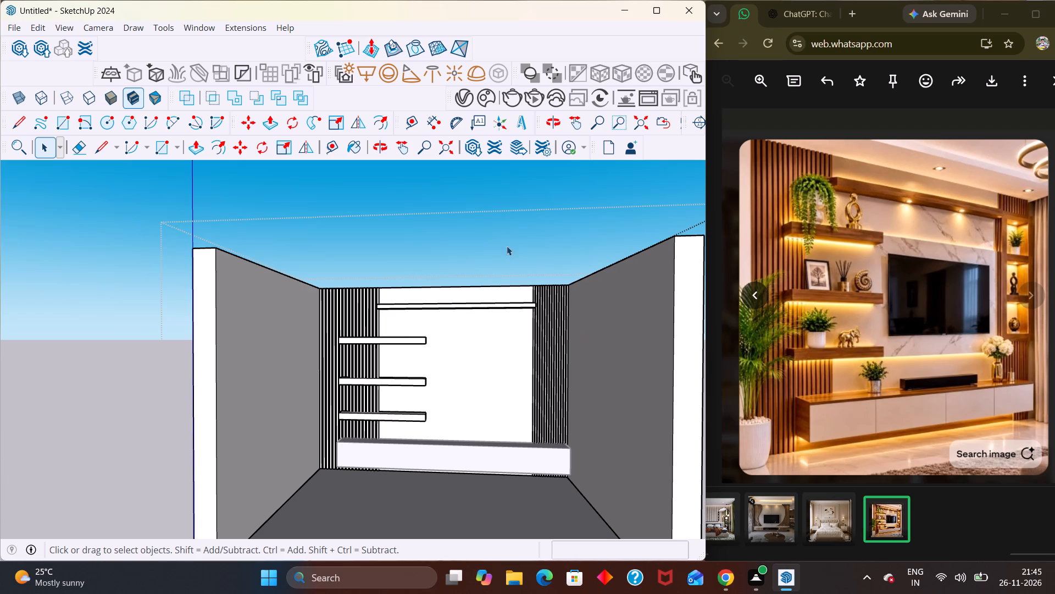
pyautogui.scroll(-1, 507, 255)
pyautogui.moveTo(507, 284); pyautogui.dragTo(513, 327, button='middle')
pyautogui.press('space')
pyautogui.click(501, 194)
# Examine the TV wall's slat rows, shelves and console from lower and higher angles, comparing them with the reference image.
pyautogui.moveTo(497, 354); pyautogui.dragTo(495, 347, button='middle')
pyautogui.scroll(1, 496, 349)
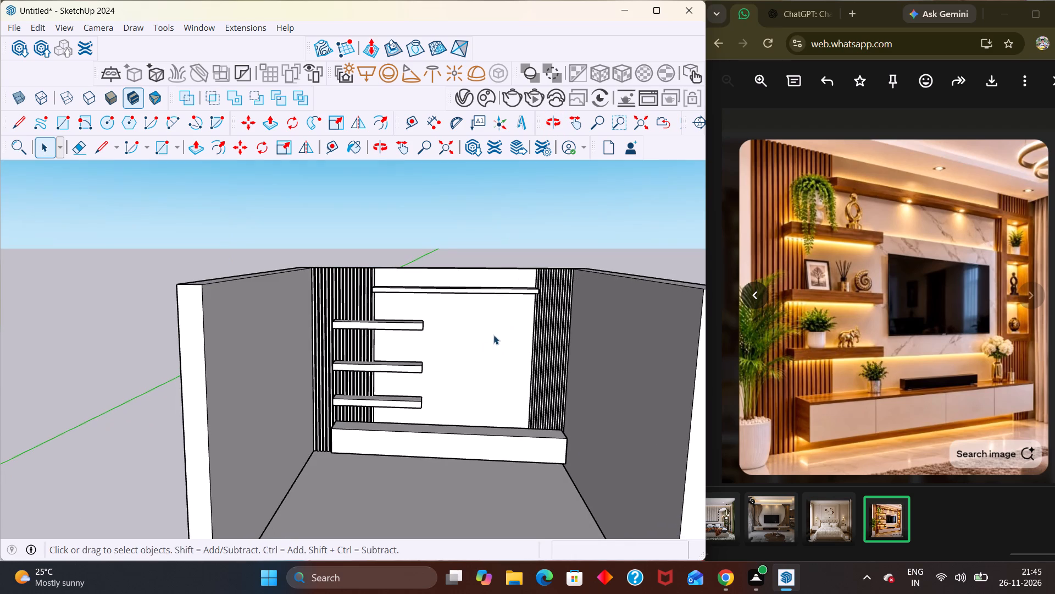
pyautogui.moveTo(519, 443); pyautogui.dragTo(521, 408, button='middle')
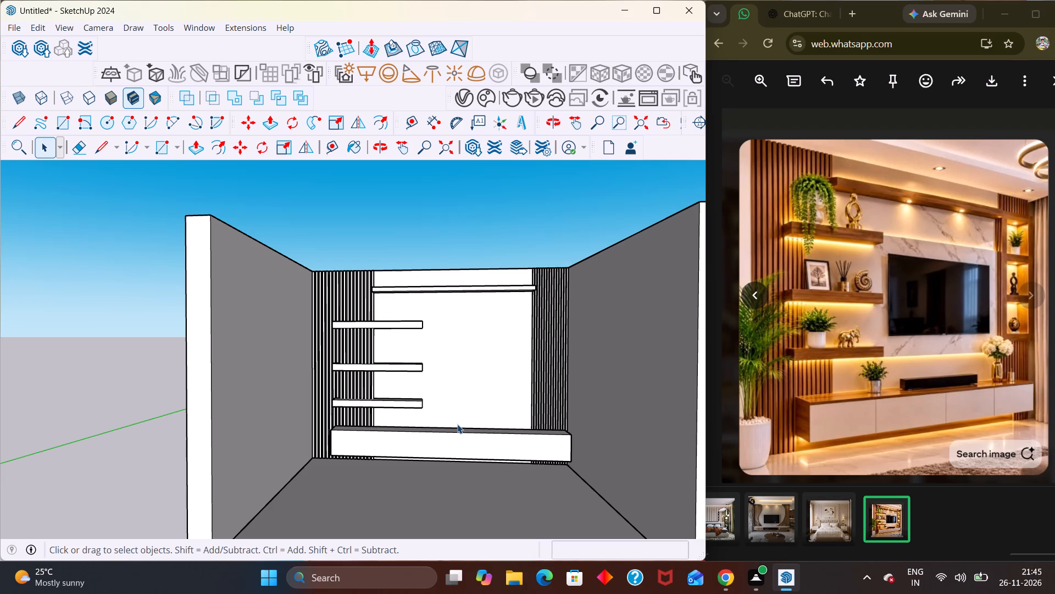
pyautogui.moveTo(462, 428); pyautogui.dragTo(463, 466, button='middle')
pyautogui.scroll(2, 478, 406)
pyautogui.moveTo(492, 386); pyautogui.dragTo(492, 373, button='middle')
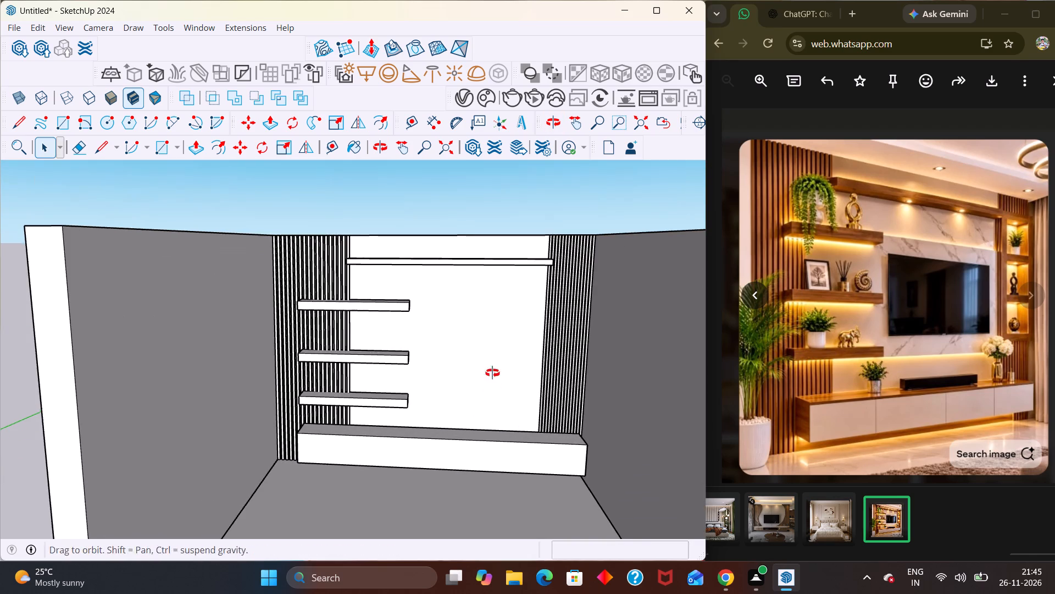
pyautogui.moveTo(492, 373); pyautogui.dragTo(492, 337, button='middle')
pyautogui.scroll(1, 426, 332)
pyautogui.moveTo(406, 332); pyautogui.dragTo(412, 359, button='middle')
pyautogui.scroll(1, 412, 359)
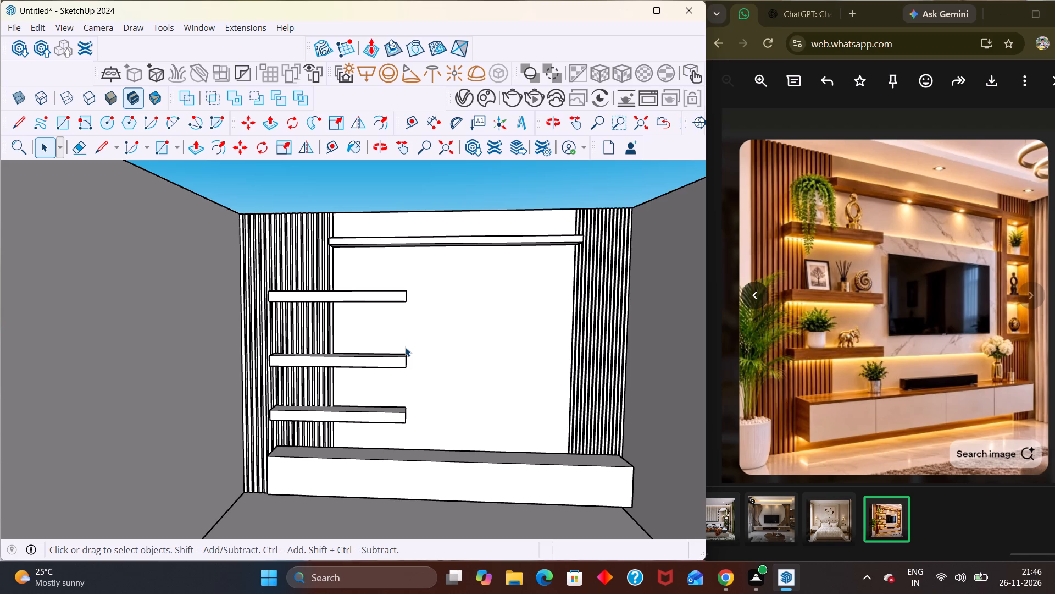
pyautogui.scroll(-1, 460, 335)
pyautogui.moveTo(460, 346); pyautogui.dragTo(462, 418, button='middle')
pyautogui.scroll(1, 462, 418)
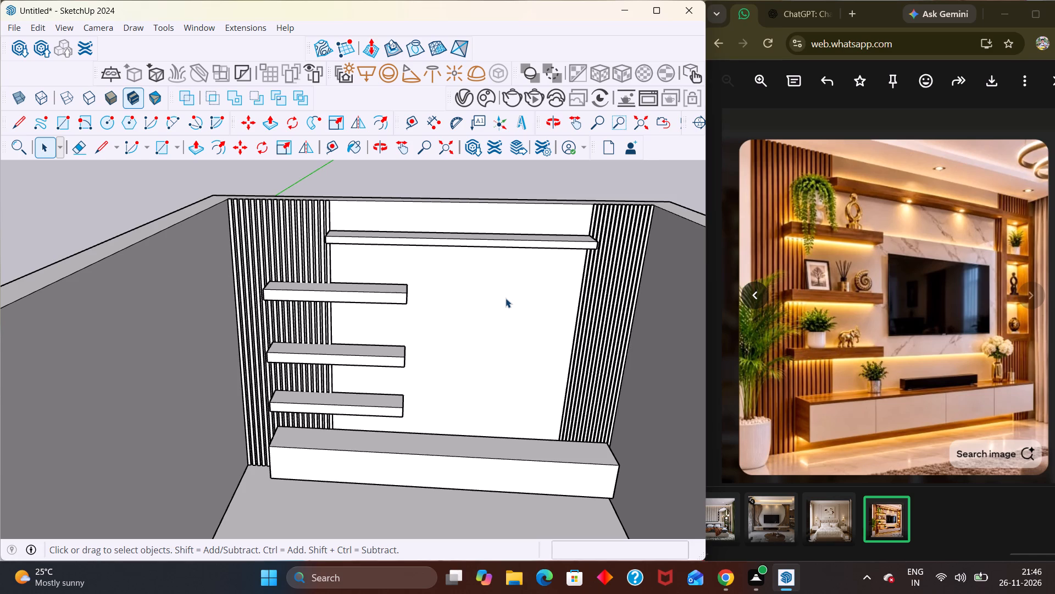
# Examine the room's TV wall from lower and higher angles against the reference image.
pyautogui.scroll(-6, 473, 337)
pyautogui.moveTo(467, 370); pyautogui.dragTo(451, 311, button='middle')
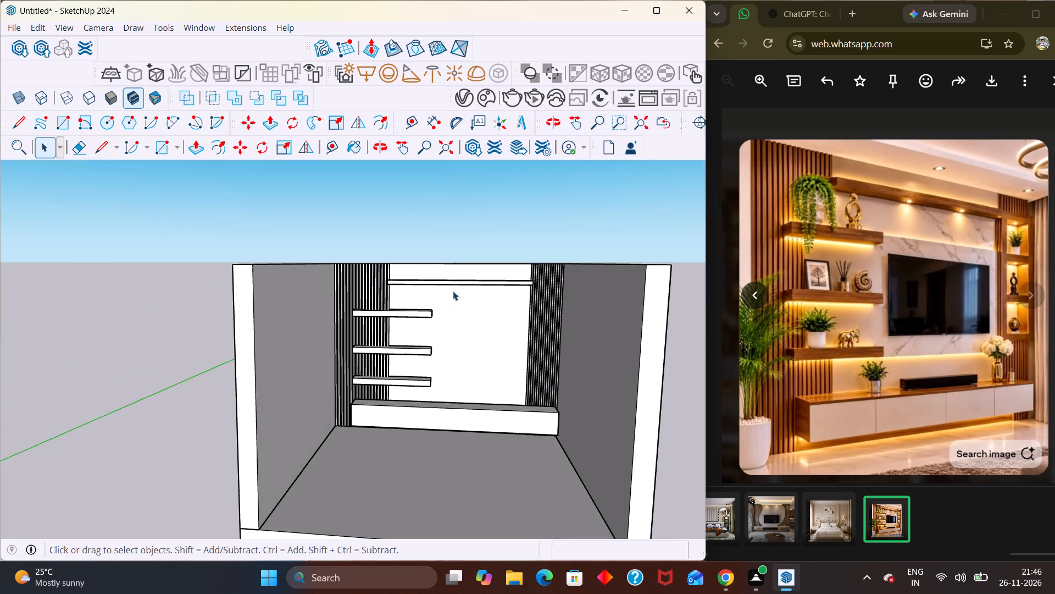
pyautogui.moveTo(449, 296); pyautogui.dragTo(451, 356, button='middle')
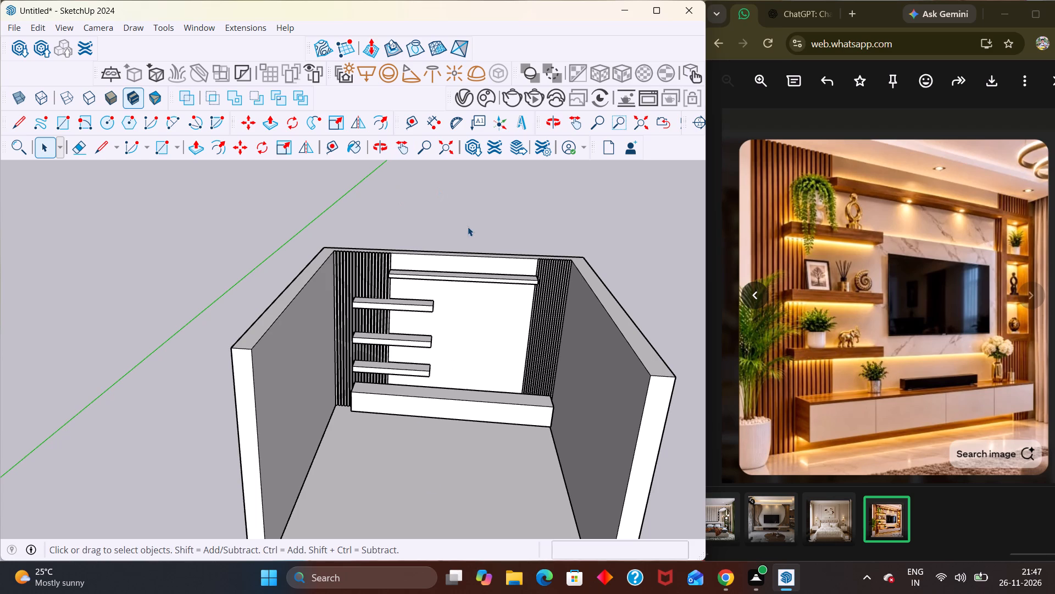
pyautogui.scroll(-4, 457, 263)
pyautogui.moveTo(607, 362); pyautogui.dragTo(605, 306, button='middle')
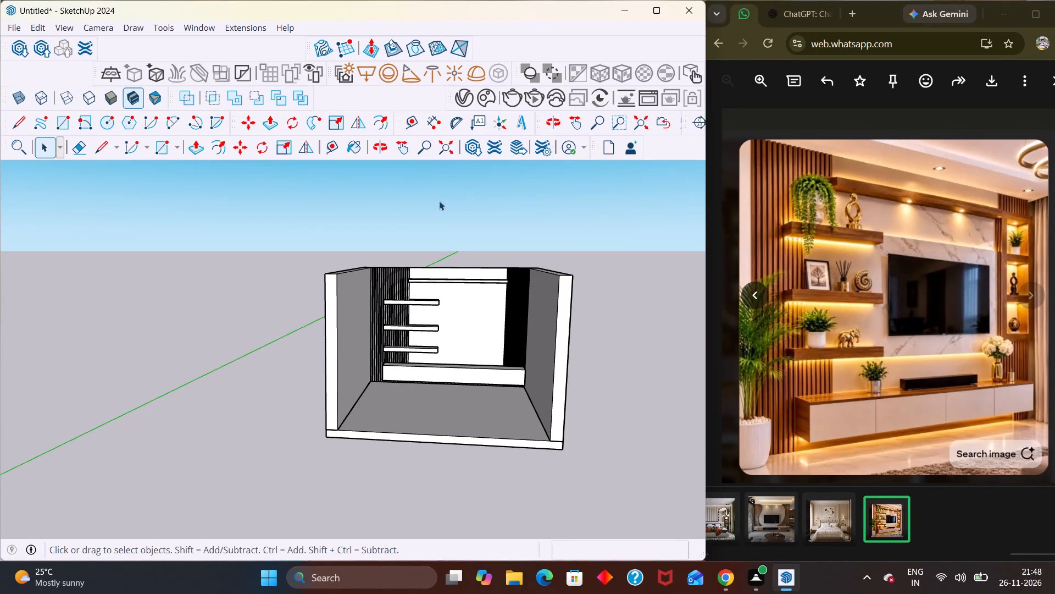
pyautogui.moveTo(439, 201); pyautogui.dragTo(468, 203)
pyautogui.moveTo(468, 203); pyautogui.dragTo(442, 198)
pyautogui.moveTo(442, 198); pyautogui.dragTo(438, 197)
pyautogui.moveTo(438, 197); pyautogui.dragTo(401, 129)
pyautogui.moveTo(426, 278); pyautogui.dragTo(428, 307, button='middle')
pyautogui.scroll(4, 432, 327)
pyautogui.scroll(2, 401, 261)
pyautogui.moveTo(403, 273); pyautogui.dragTo(401, 339, button='middle')
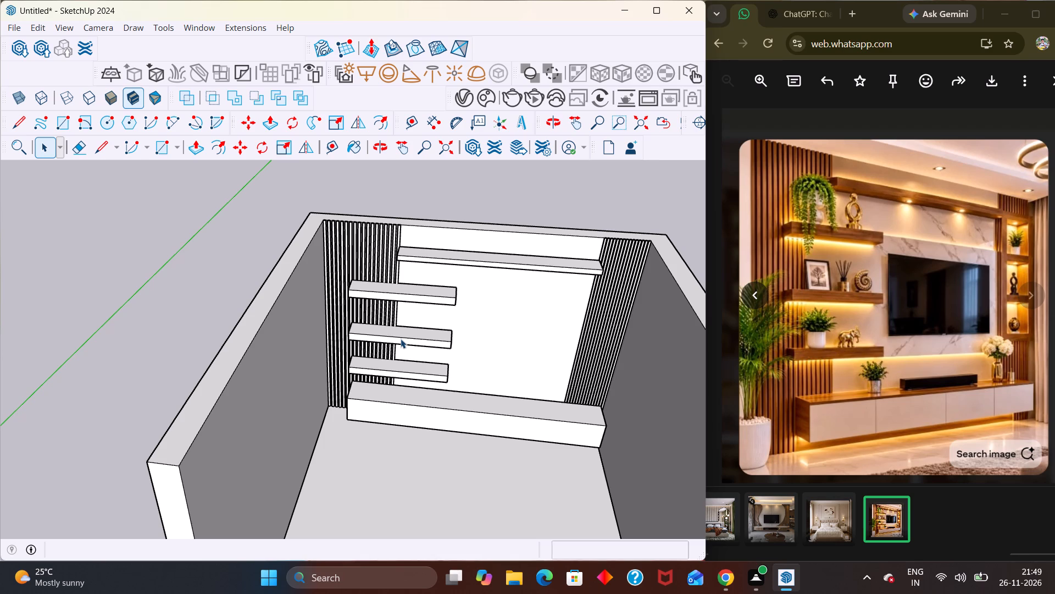
pyautogui.scroll(-1, 732, 293)
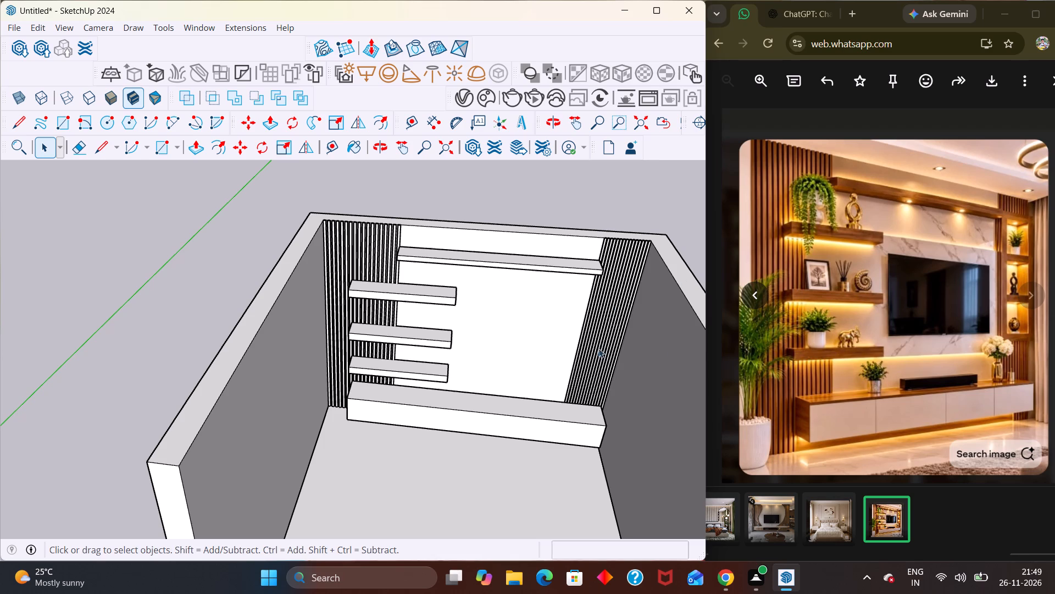
pyautogui.scroll(-5, 582, 351)
pyautogui.moveTo(569, 376); pyautogui.dragTo(543, 285, button='middle')
pyautogui.scroll(-2, 551, 317)
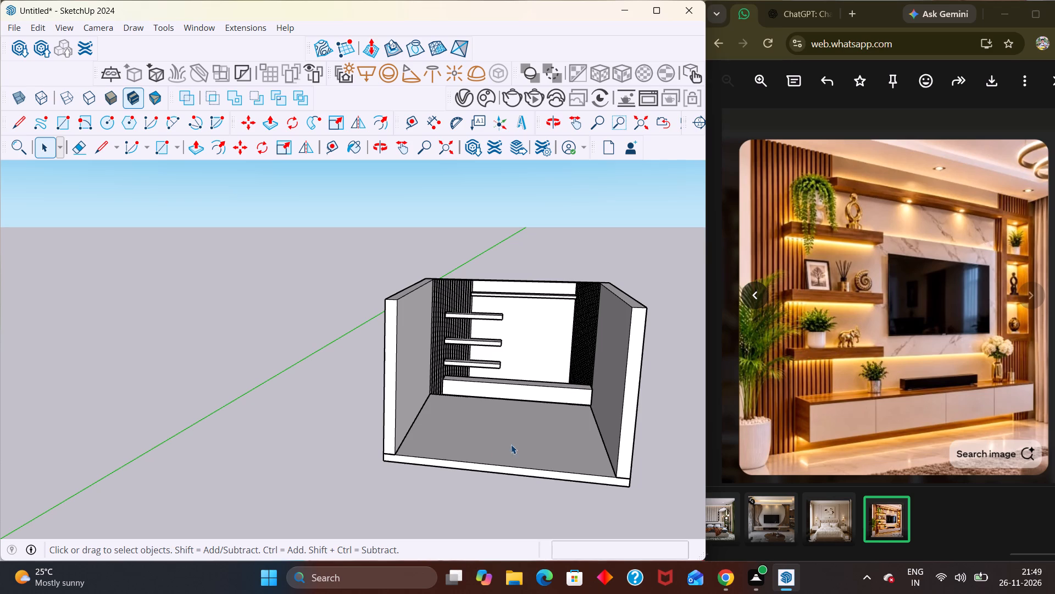
pyautogui.moveTo(496, 444); pyautogui.dragTo(536, 391, button='middle')
pyautogui.scroll(2, 536, 393)
pyautogui.moveTo(548, 368); pyautogui.dragTo(526, 433, button='middle')
pyautogui.scroll(5, 526, 433)
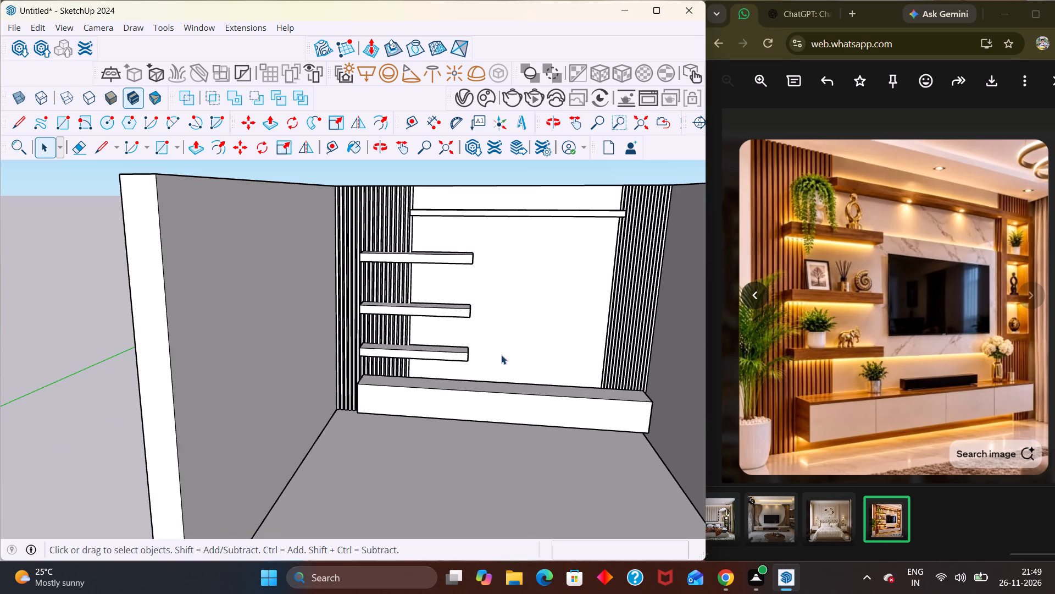
pyautogui.scroll(-2, 431, 391)
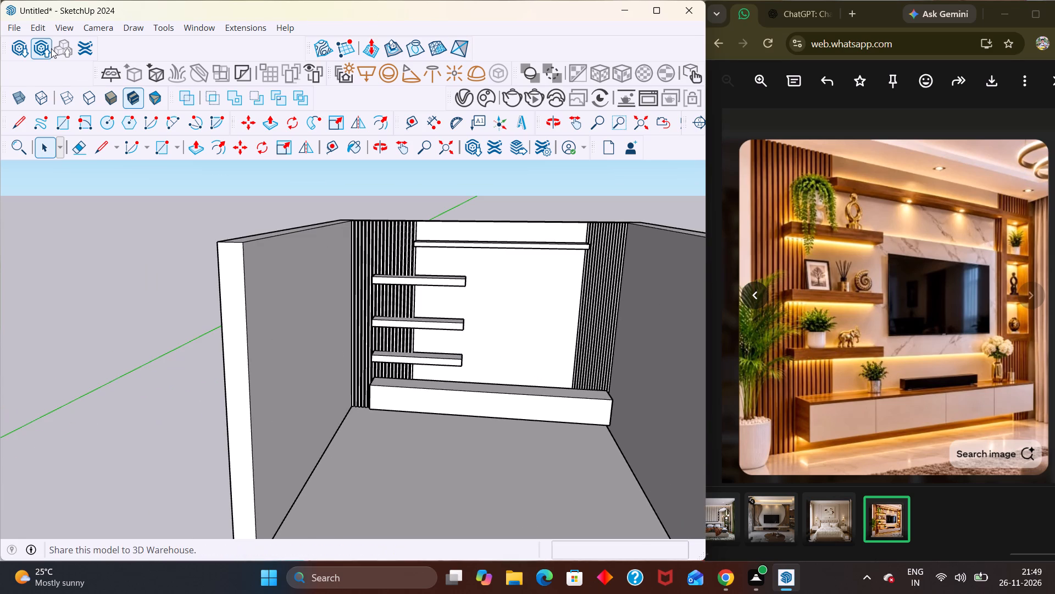
# Open 3D Warehouse and search its models for "tv", dismissing the promotional pop-up.
pyautogui.click(19, 50)
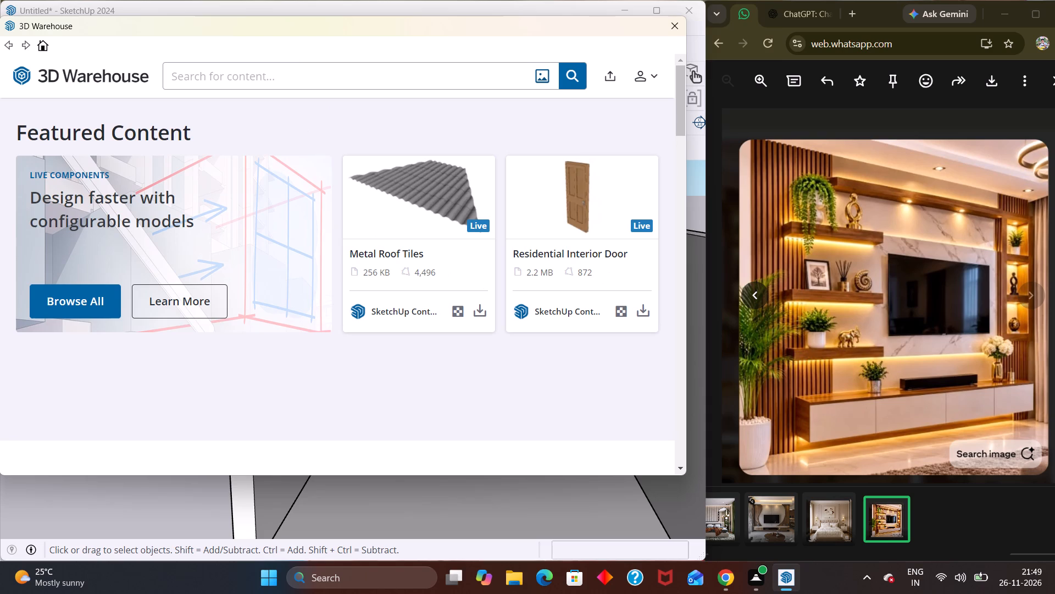
pyautogui.click(296, 66)
pyautogui.press('t')
pyautogui.press('v')
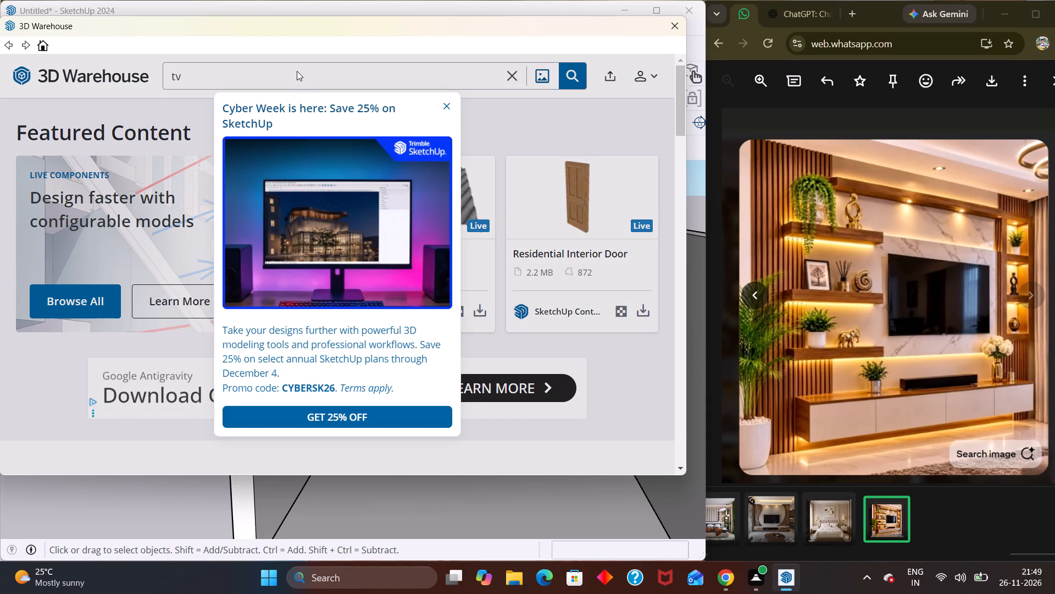
pyautogui.press('space')
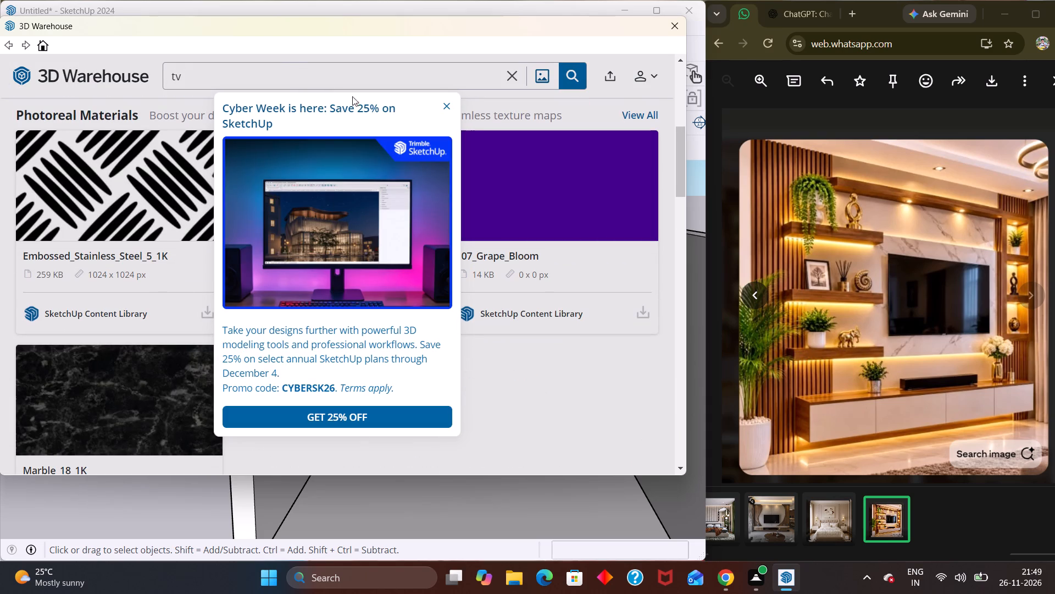
pyautogui.click(448, 111)
pyautogui.click(583, 75)
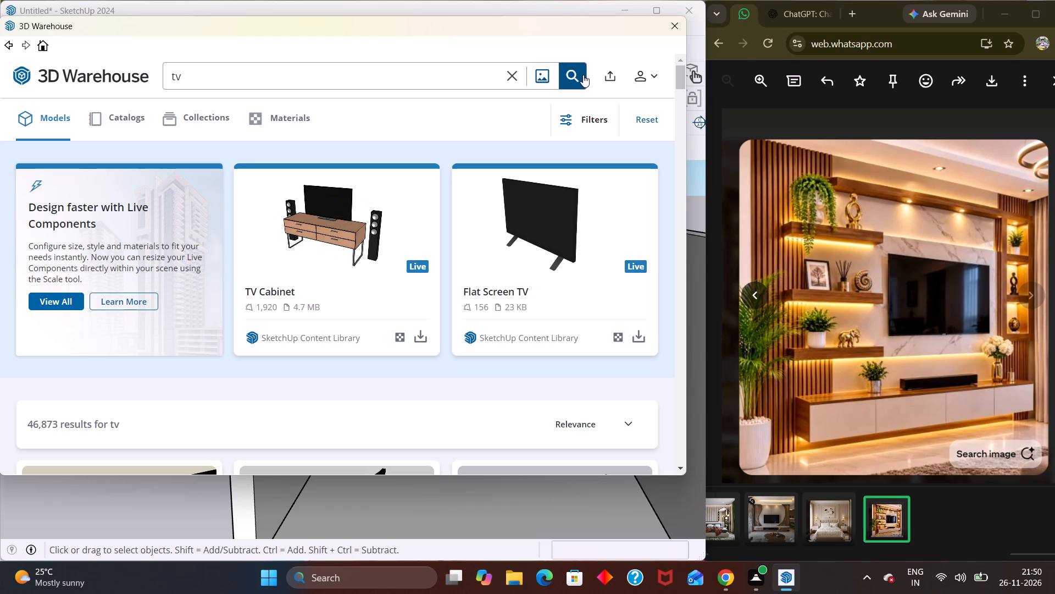
# Browse the TV models and load the 2.3 MB one with a wall-mounted screen and long wood-front console into the model.
pyautogui.scroll(-3, 328, 287)
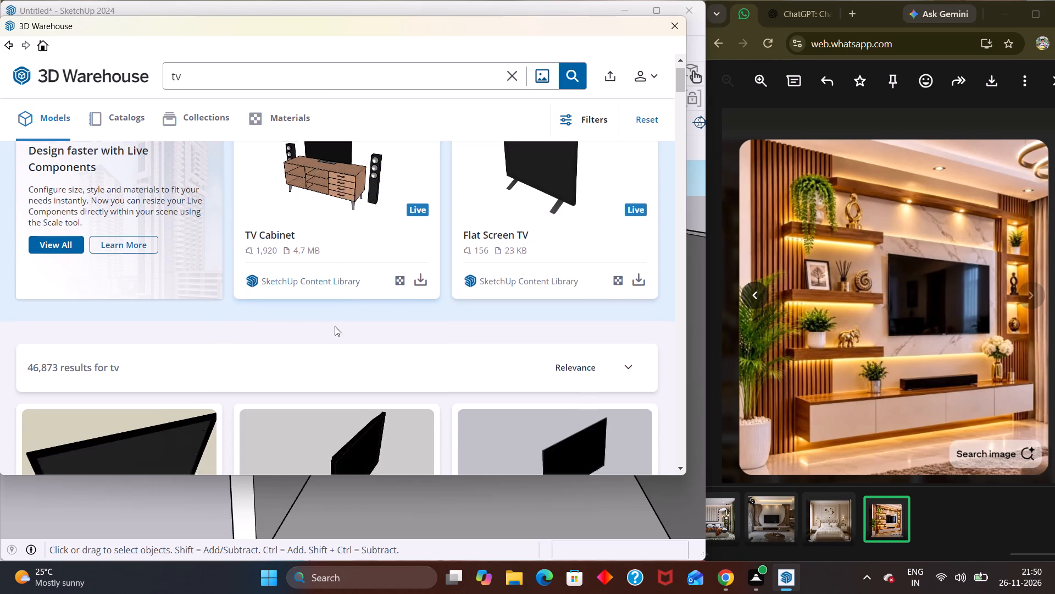
pyautogui.scroll(-8, 336, 329)
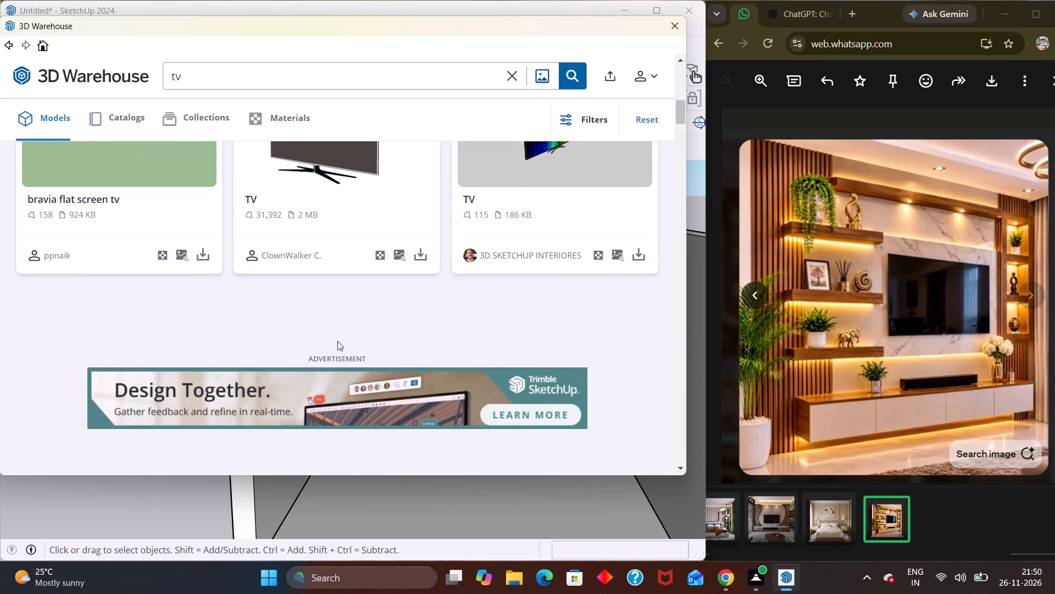
pyautogui.scroll(-5, 337, 342)
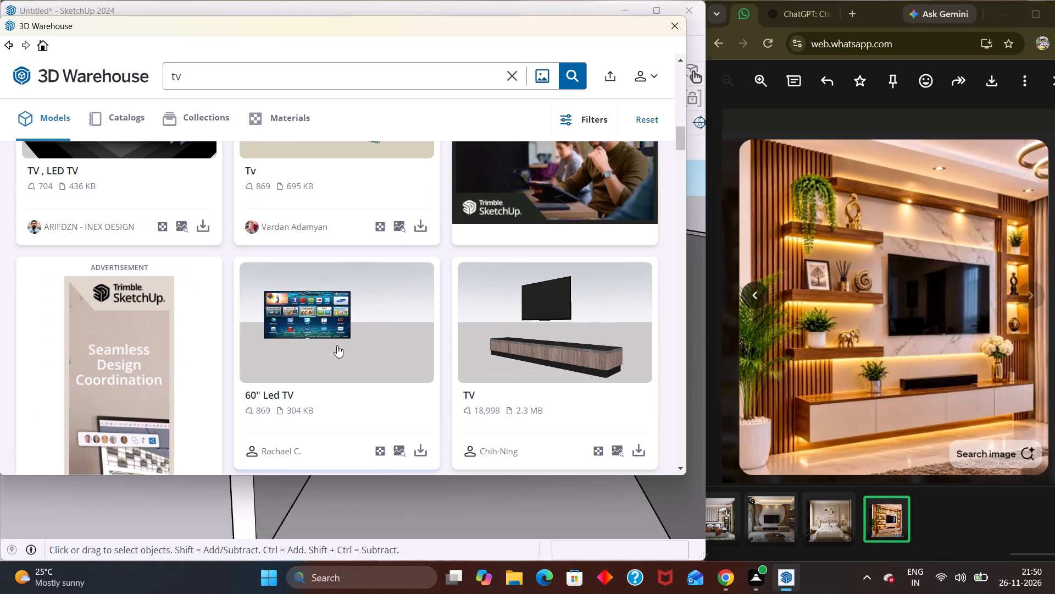
pyautogui.scroll(-5, 359, 372)
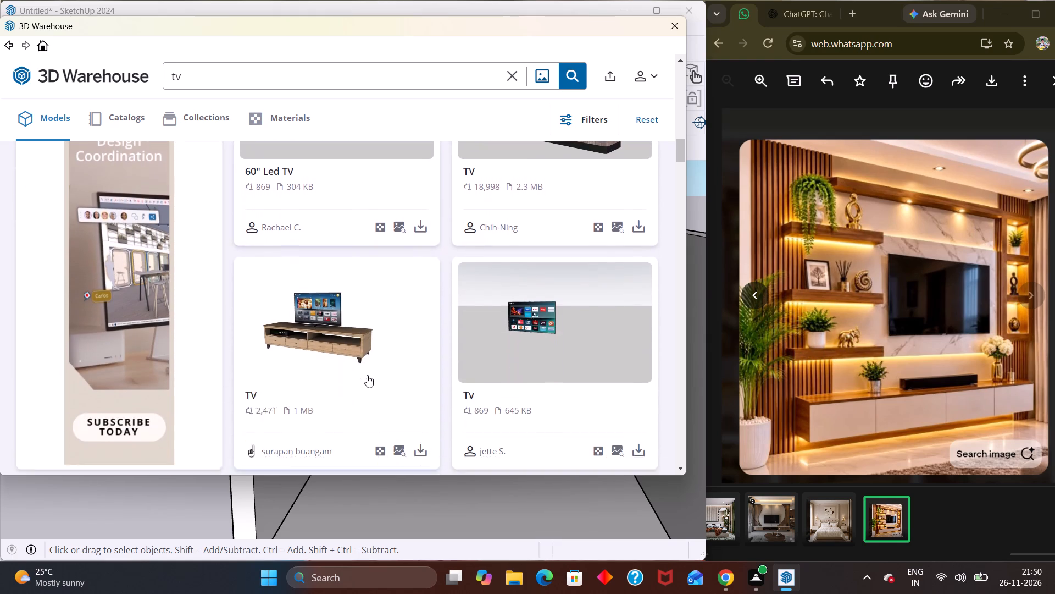
pyautogui.scroll(-4, 367, 376)
pyautogui.scroll(2, 367, 373)
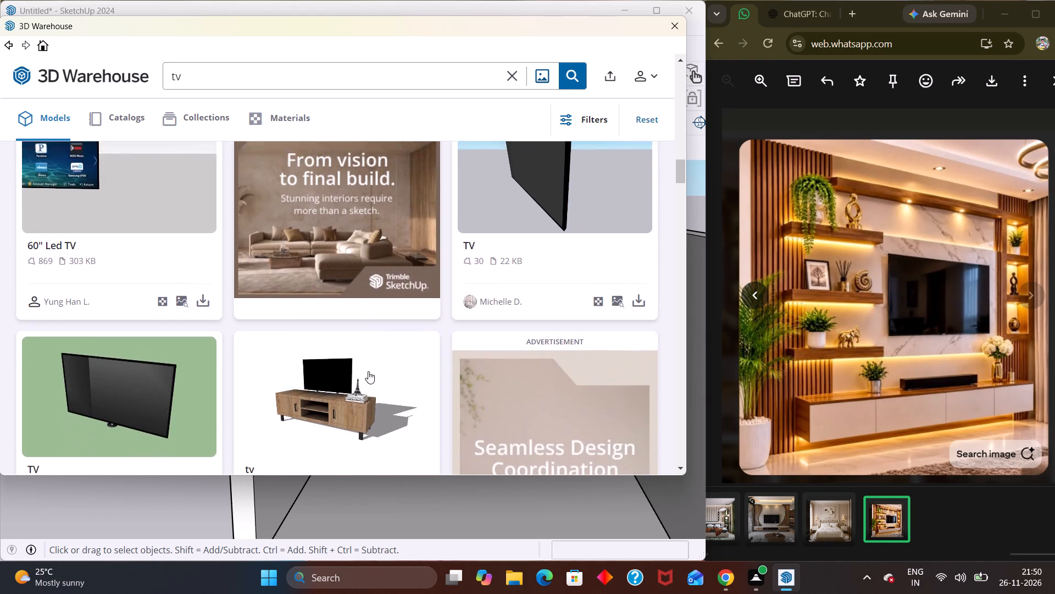
pyautogui.scroll(2, 440, 344)
pyautogui.scroll(4, 536, 326)
pyautogui.click(643, 387)
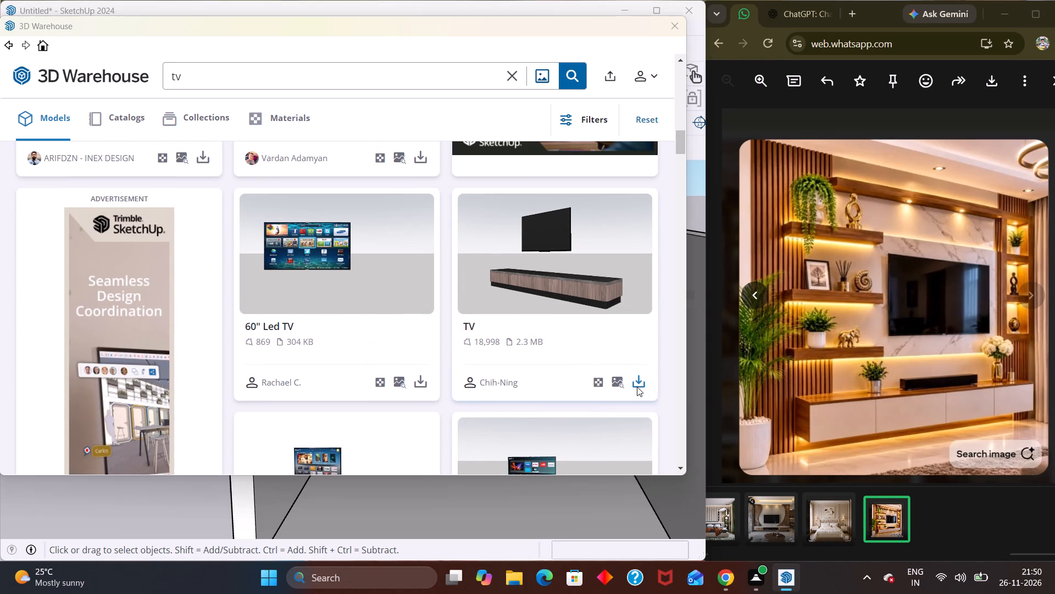
pyautogui.click(317, 262)
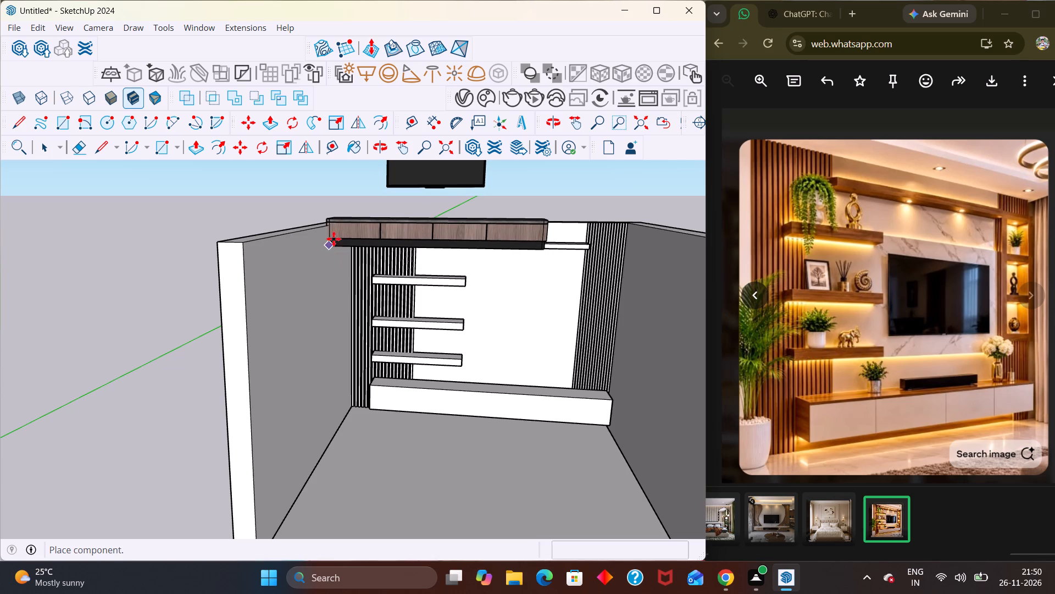
# Place the downloaded TV and cabinet component at the modelled low console, with its screen on the white wall panel.
pyautogui.scroll(-6, 643, 218)
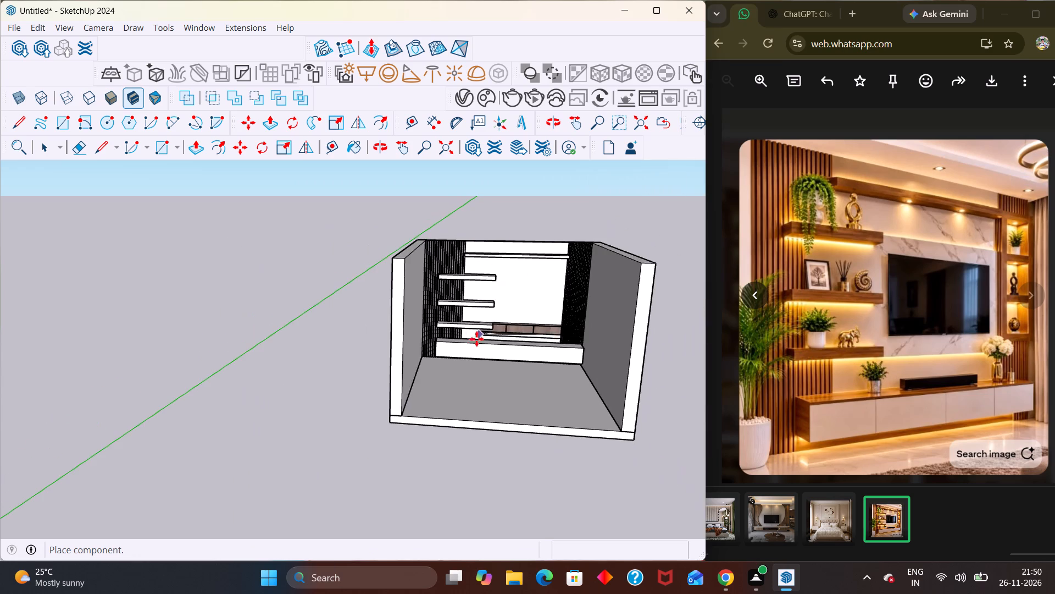
pyautogui.scroll(-2, 434, 365)
pyautogui.scroll(6, 463, 333)
pyautogui.moveTo(464, 359); pyautogui.dragTo(463, 368, button='middle')
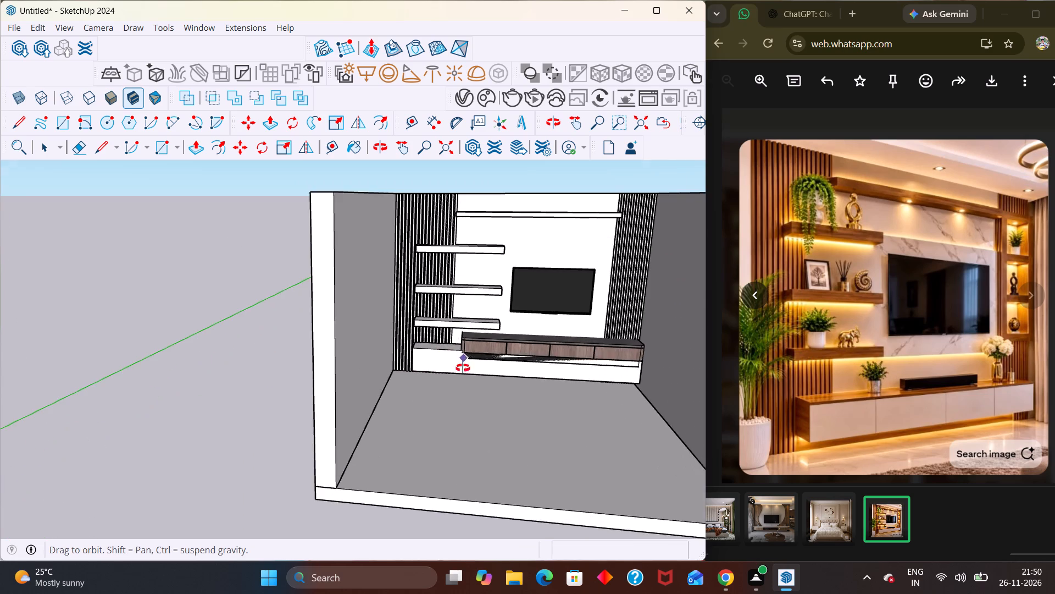
pyautogui.moveTo(463, 368); pyautogui.dragTo(404, 458, button='middle')
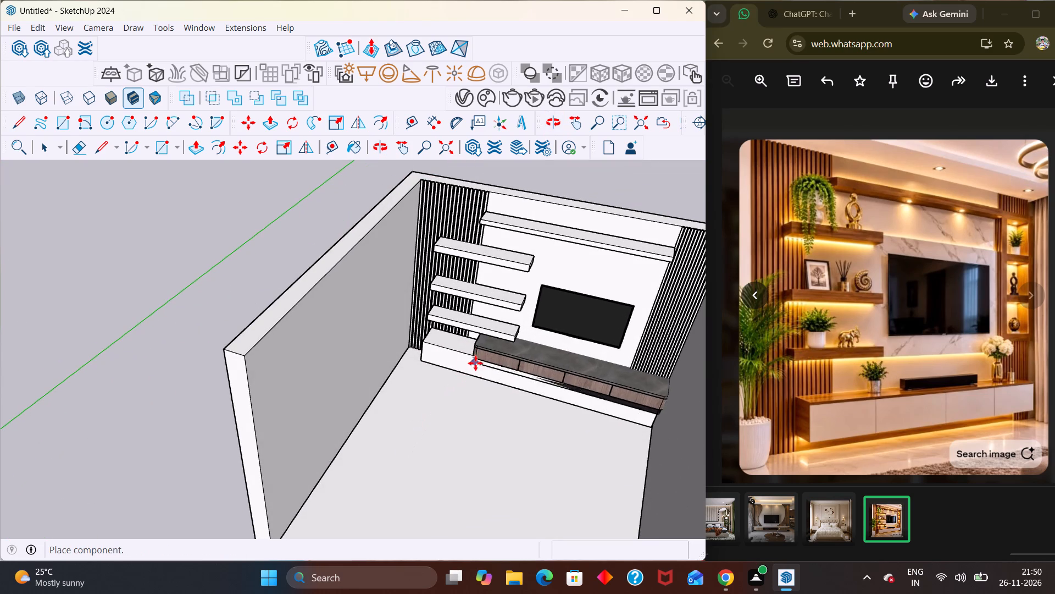
pyautogui.click(476, 361)
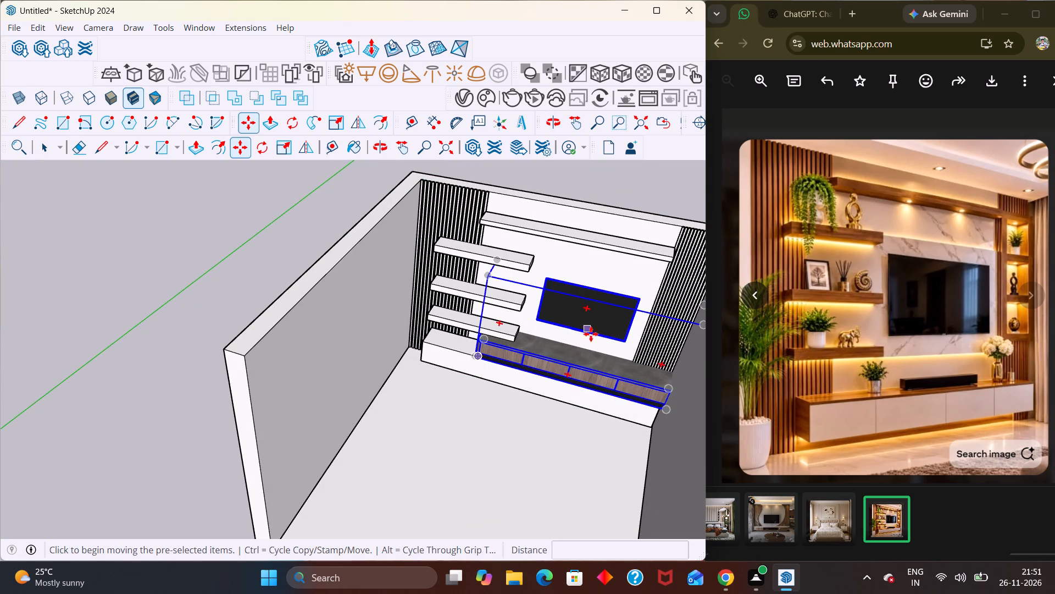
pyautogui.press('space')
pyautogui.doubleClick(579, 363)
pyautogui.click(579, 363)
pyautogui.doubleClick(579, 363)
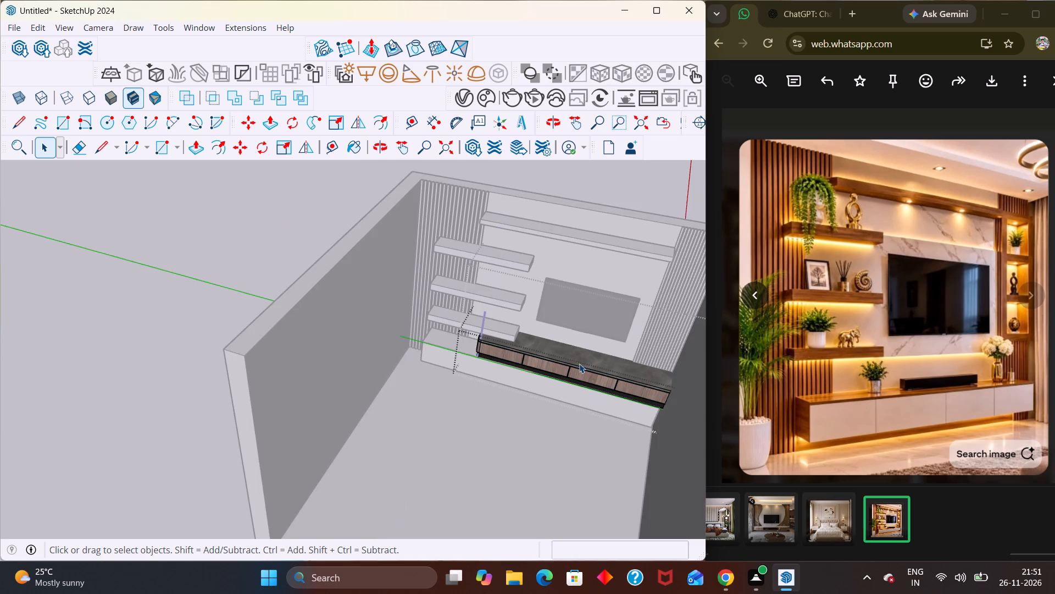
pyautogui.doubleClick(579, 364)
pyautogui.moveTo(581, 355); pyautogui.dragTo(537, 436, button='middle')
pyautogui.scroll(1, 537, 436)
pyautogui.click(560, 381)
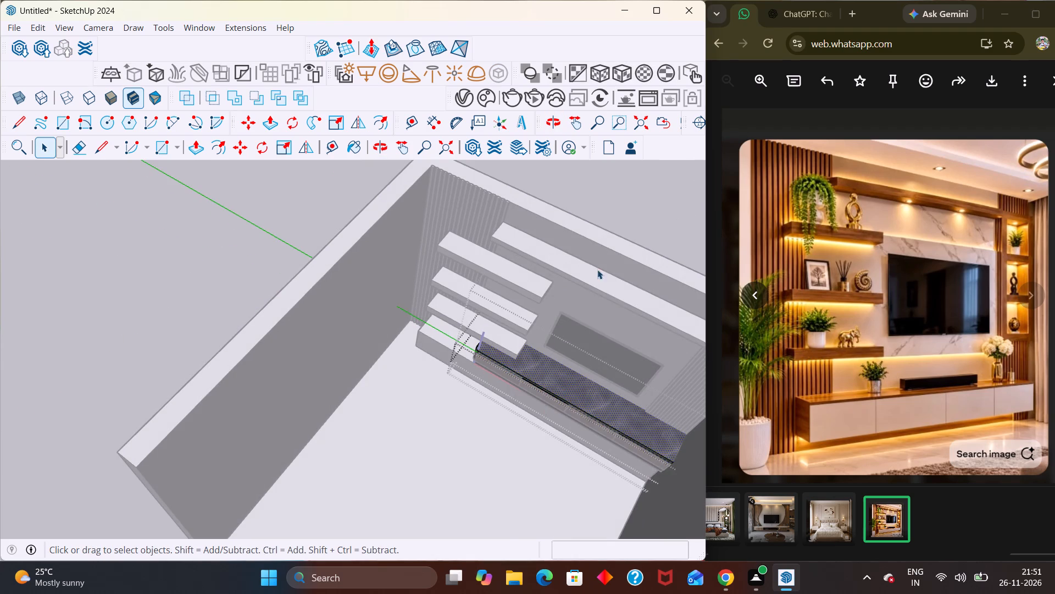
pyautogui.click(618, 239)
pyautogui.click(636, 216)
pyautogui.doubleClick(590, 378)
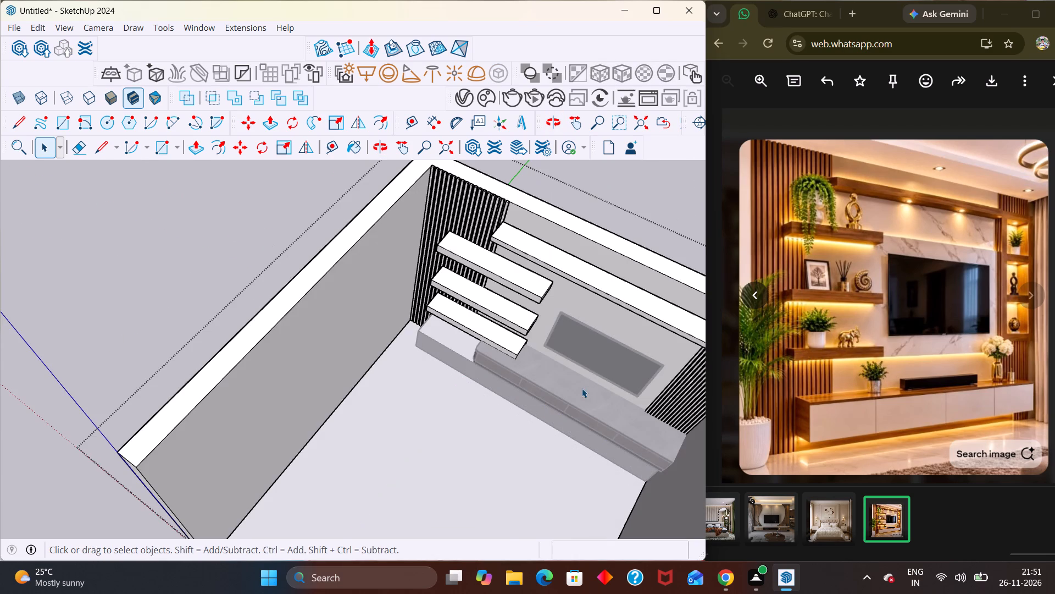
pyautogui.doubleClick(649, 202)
# Open the placed TV component, delete its wood-front cabinet so only the screen is kept, and leave the component.
pyautogui.click(580, 342)
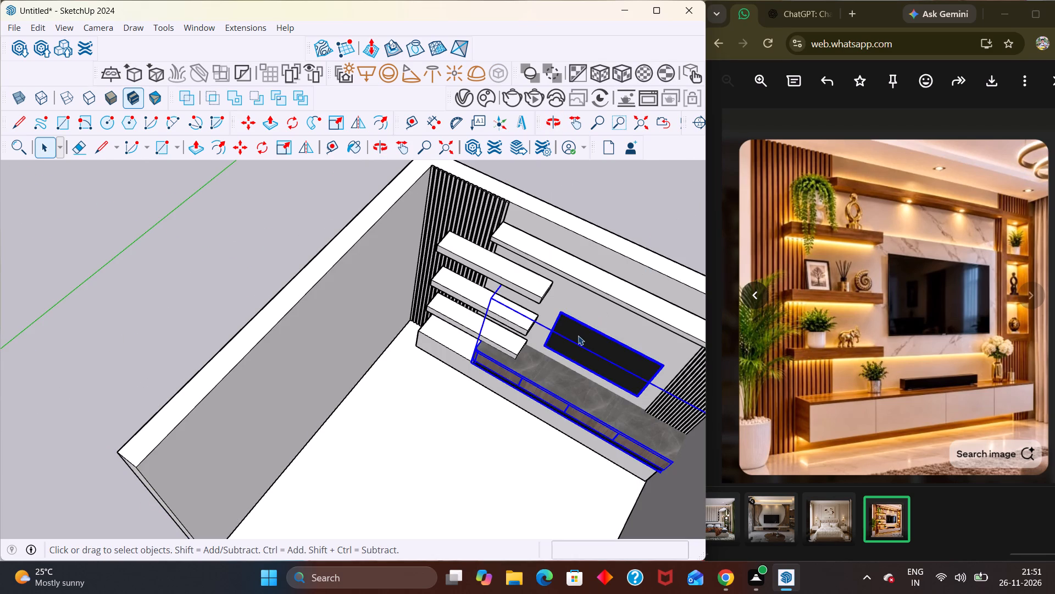
pyautogui.doubleClick(578, 335)
pyautogui.click(562, 394)
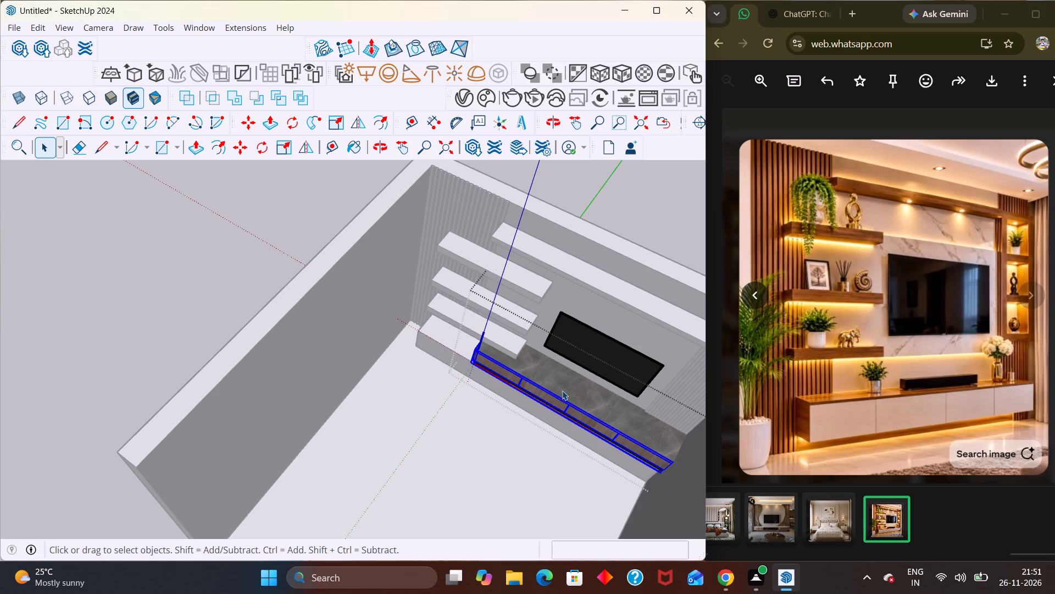
pyautogui.press('Delete')
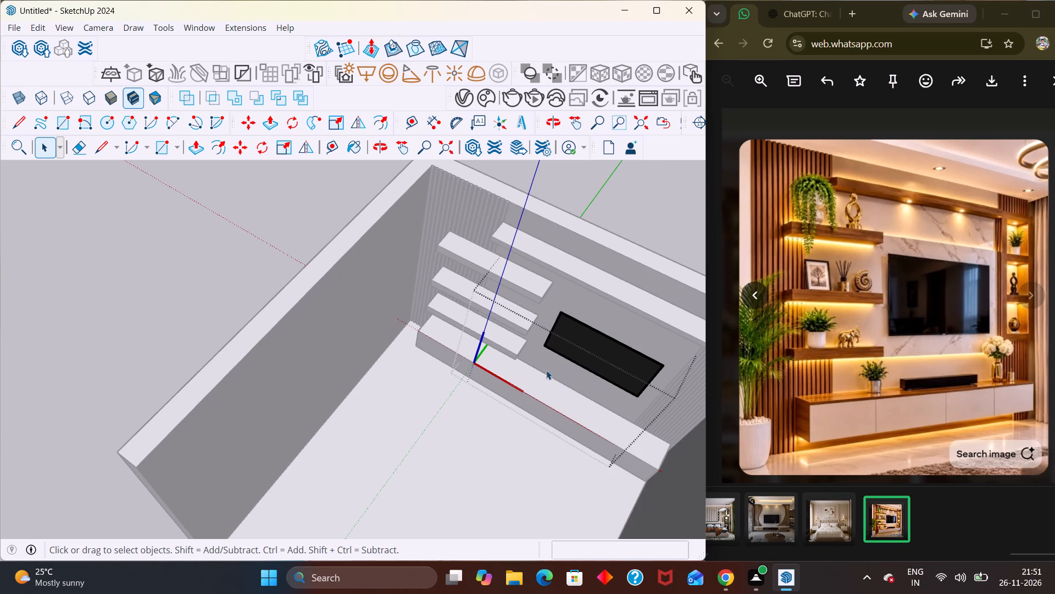
pyautogui.click(658, 241)
# Check the TV screen's placement on the wall panel from a frontal view against the reference image.
pyautogui.moveTo(573, 338); pyautogui.dragTo(597, 242, button='middle')
pyautogui.scroll(-5, 597, 242)
pyautogui.moveTo(599, 378); pyautogui.dragTo(636, 275, button='middle')
pyautogui.scroll(3, 636, 275)
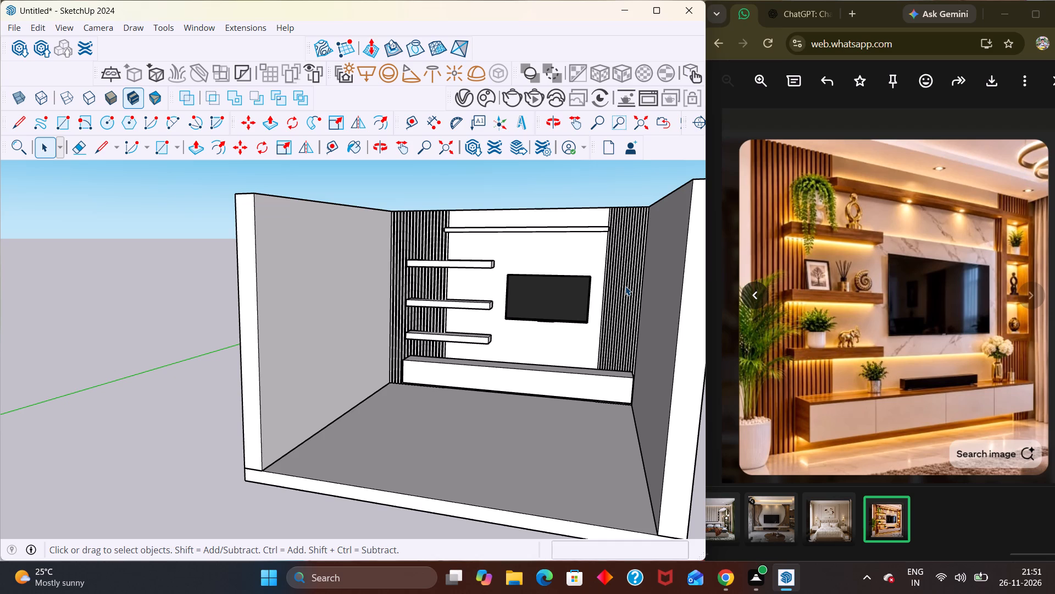
pyautogui.scroll(2, 547, 339)
pyautogui.moveTo(533, 364); pyautogui.dragTo(531, 405, button='middle')
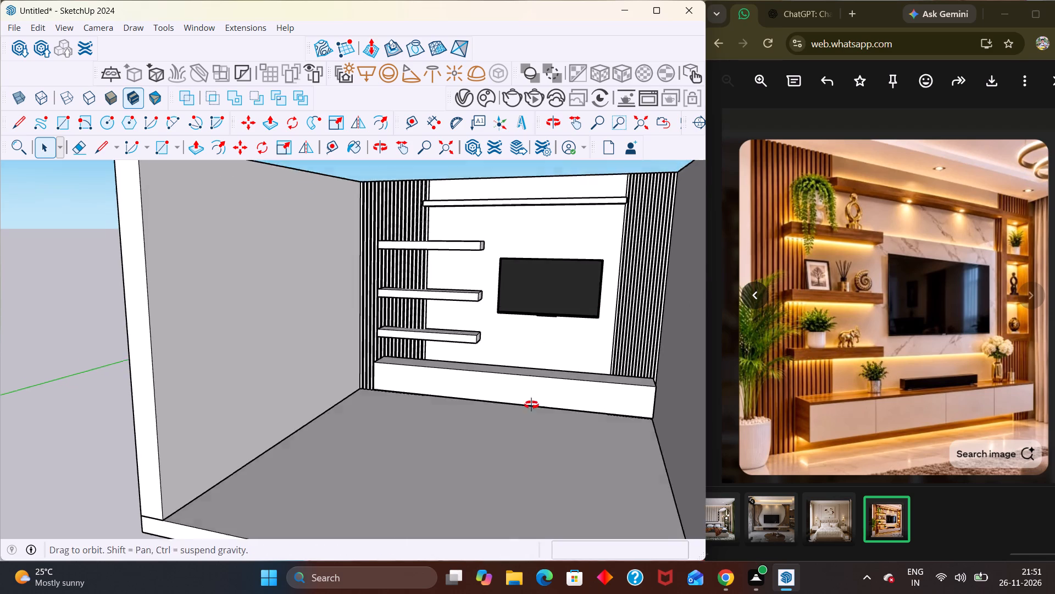
# Scale the wall-mounted TV taller from its top edge by a factor of about 1.11.
pyautogui.moveTo(531, 405); pyautogui.dragTo(531, 411, button='middle')
pyautogui.scroll(3, 568, 277)
pyautogui.scroll(2, 497, 313)
pyautogui.moveTo(511, 297); pyautogui.dragTo(512, 249, button='middle')
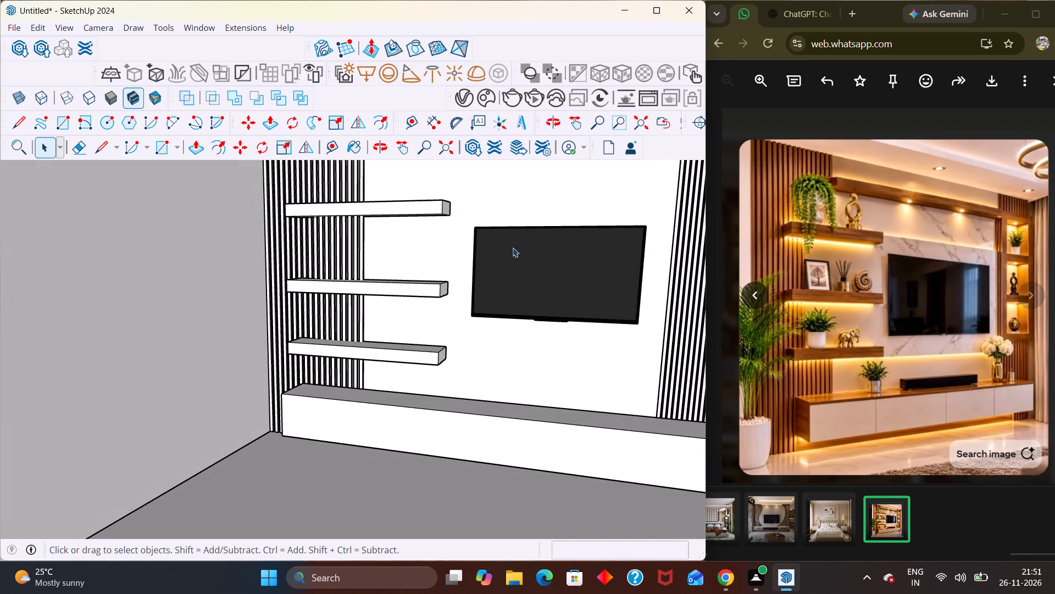
pyautogui.click(548, 299)
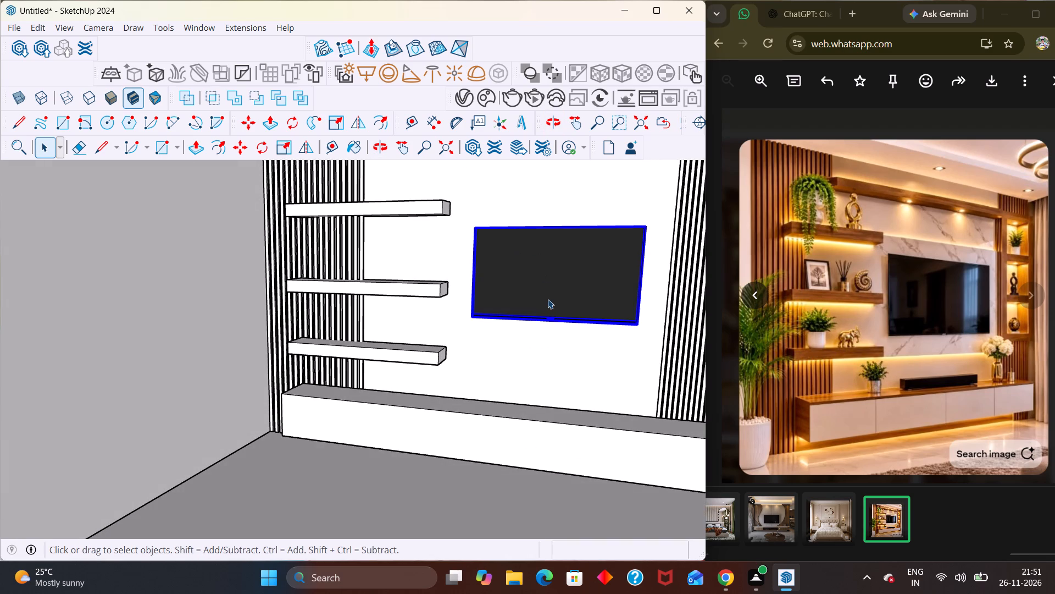
pyautogui.press('s')
pyautogui.moveTo(557, 284); pyautogui.dragTo(559, 352, button='middle')
pyautogui.scroll(1, 559, 353)
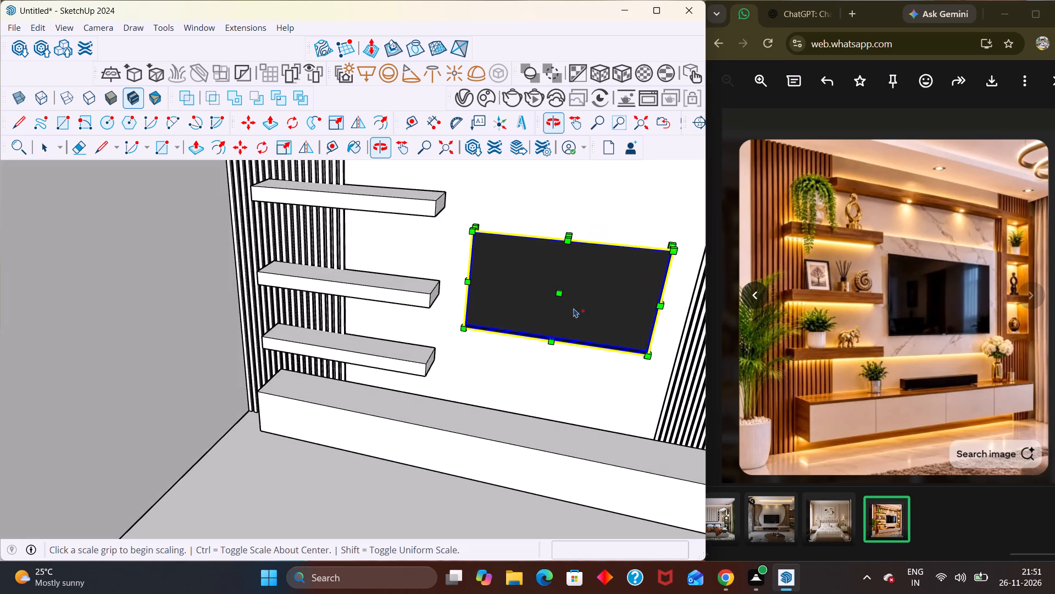
pyautogui.moveTo(584, 229); pyautogui.dragTo(562, 365, button='middle')
pyautogui.scroll(2, 564, 355)
pyautogui.click(585, 337)
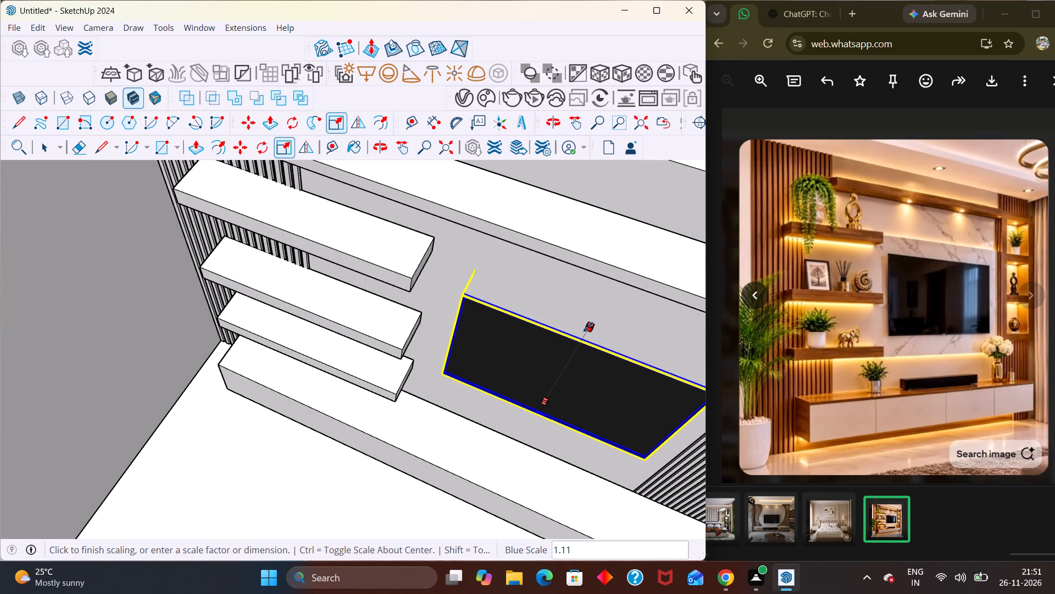
pyautogui.click(588, 327)
# Scale the TV taller from its bottom edge by a factor of about 1.19.
pyautogui.moveTo(589, 425); pyautogui.dragTo(631, 271, button='middle')
pyautogui.moveTo(558, 322); pyautogui.dragTo(558, 314, button='middle')
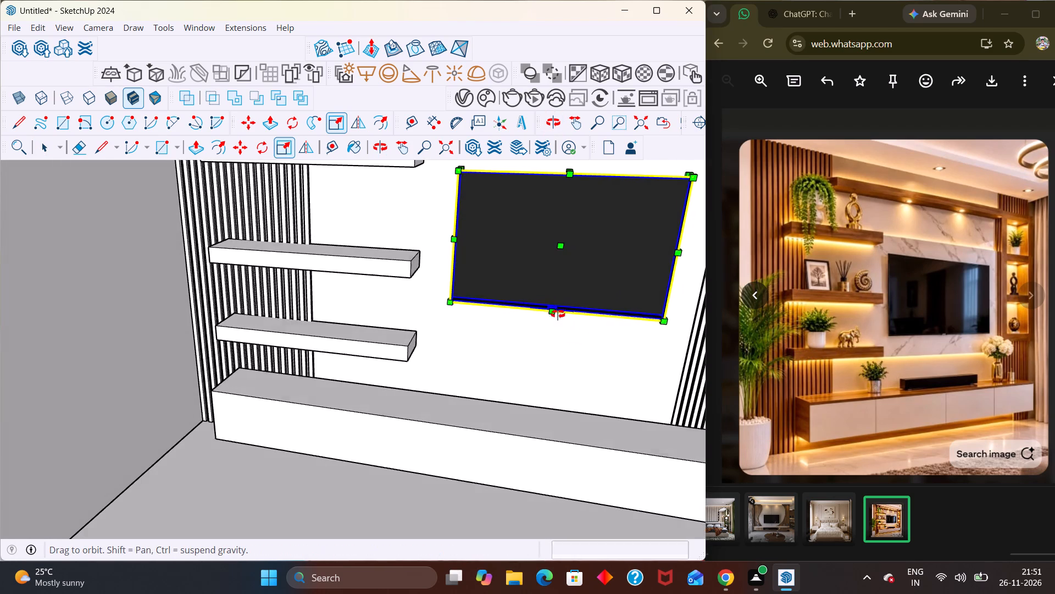
pyautogui.moveTo(558, 314); pyautogui.dragTo(563, 157, button='middle')
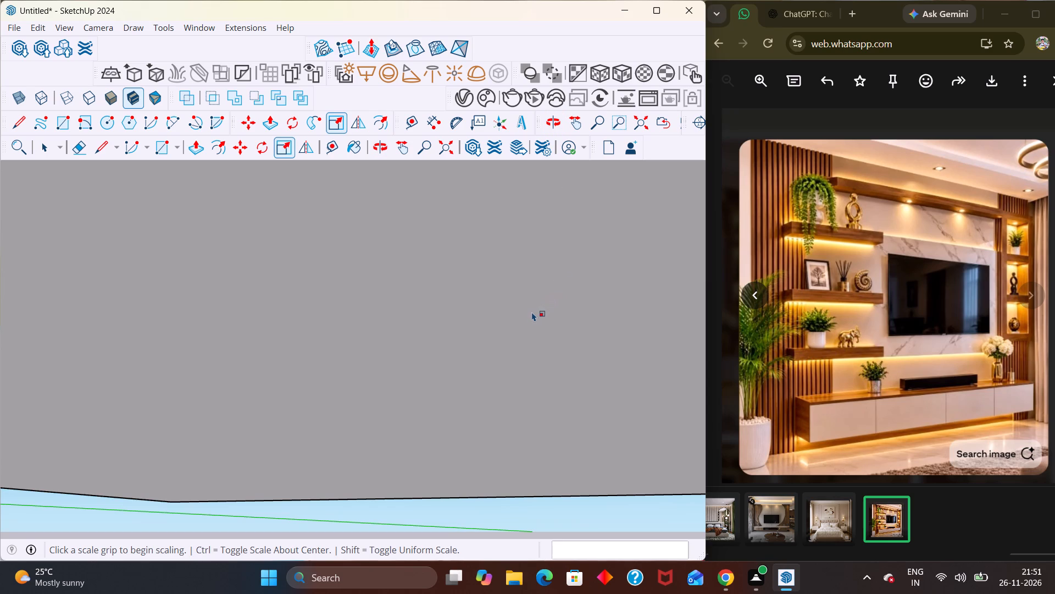
pyautogui.hotkey('shift', 'z')
pyautogui.scroll(1, 528, 334)
pyautogui.scroll(6, 453, 447)
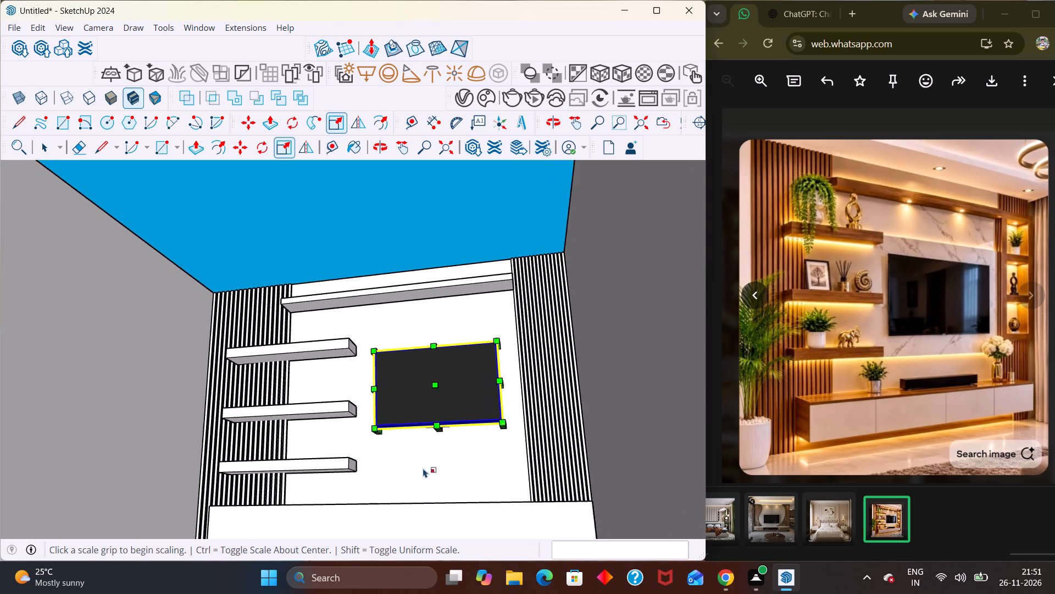
pyautogui.scroll(6, 423, 468)
pyautogui.click(443, 420)
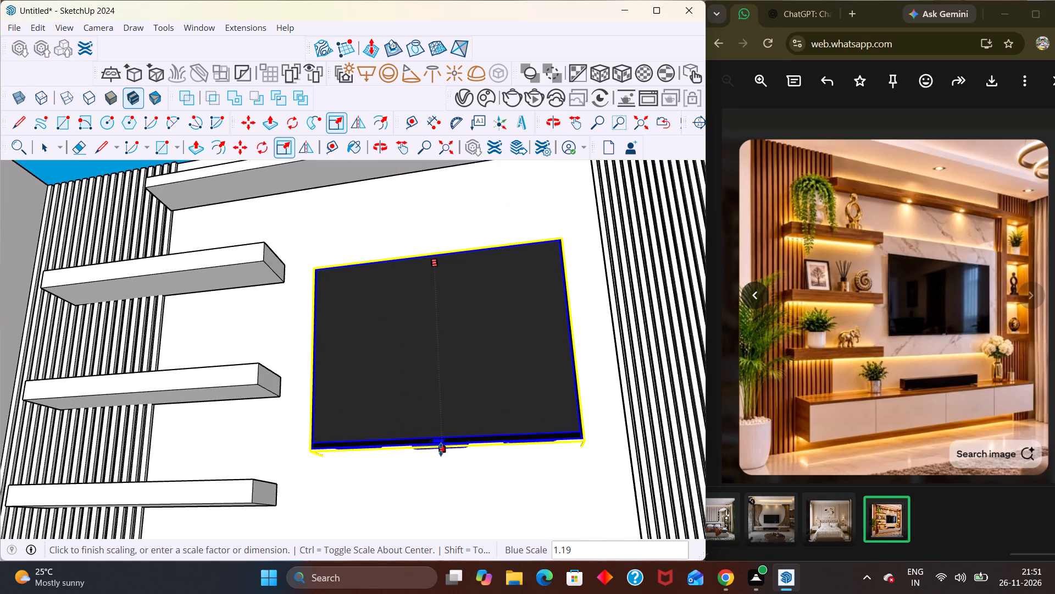
pyautogui.click(441, 452)
# Widen the TV toward the narrower slat row by scaling its side edge by about 1.10.
pyautogui.moveTo(578, 412); pyautogui.dragTo(518, 471, button='middle')
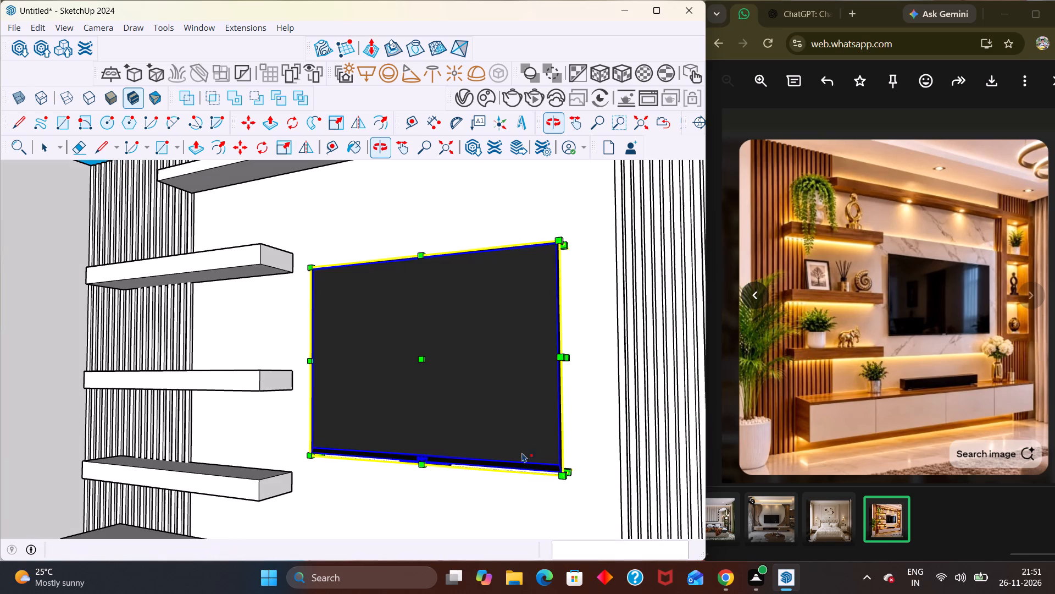
pyautogui.hotkey('shift', 'z')
pyautogui.scroll(2, 518, 443)
pyautogui.moveTo(462, 340); pyautogui.dragTo(580, 306, button='middle')
pyautogui.scroll(3, 568, 311)
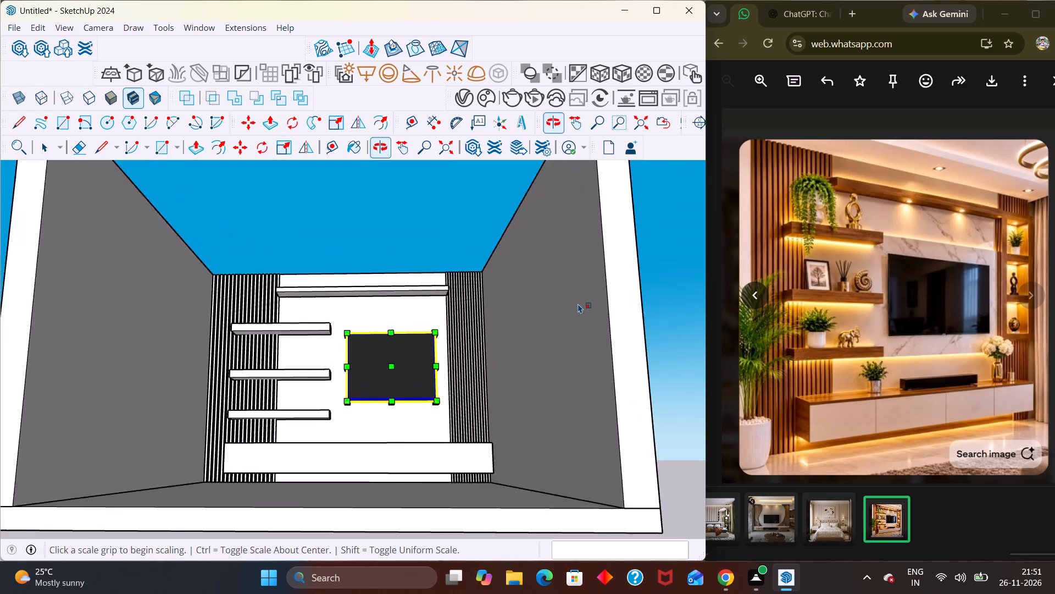
pyautogui.scroll(8, 578, 304)
pyautogui.moveTo(450, 376); pyautogui.dragTo(436, 445, button='middle')
pyautogui.scroll(1, 374, 458)
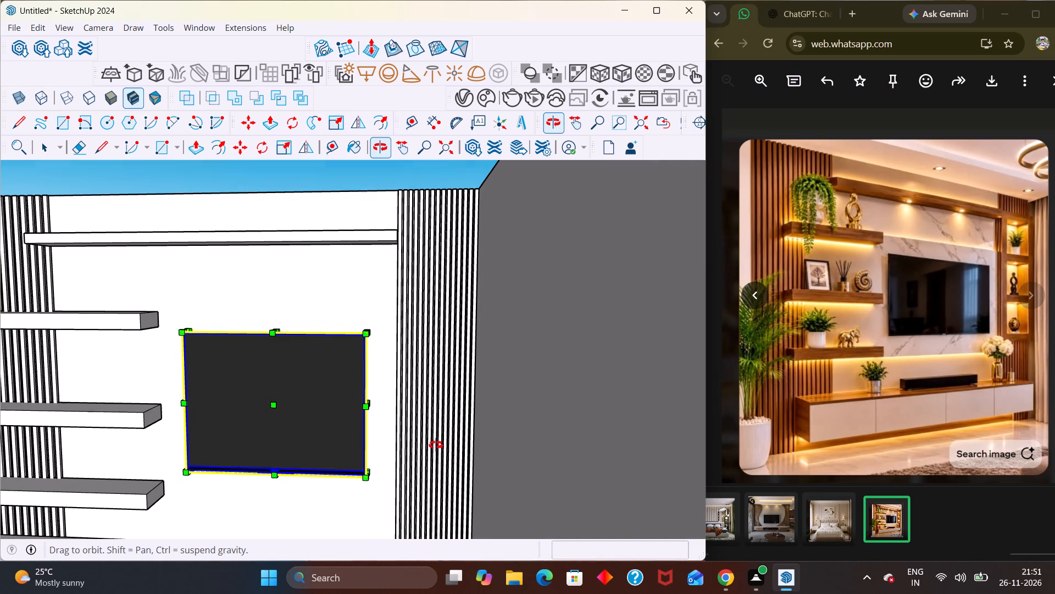
pyautogui.moveTo(436, 445); pyautogui.dragTo(436, 444, button='middle')
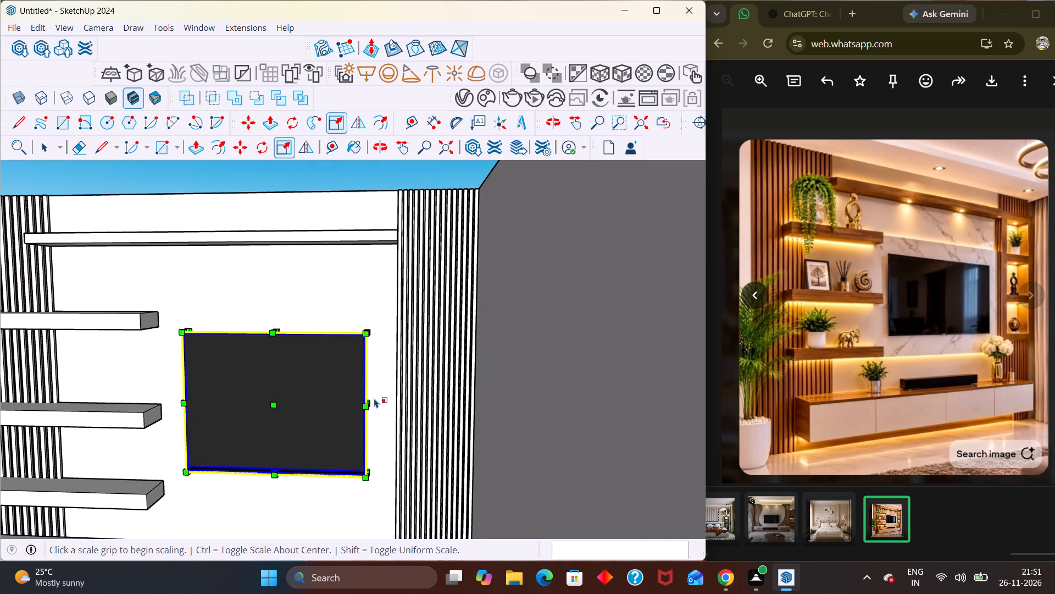
pyautogui.click(371, 402)
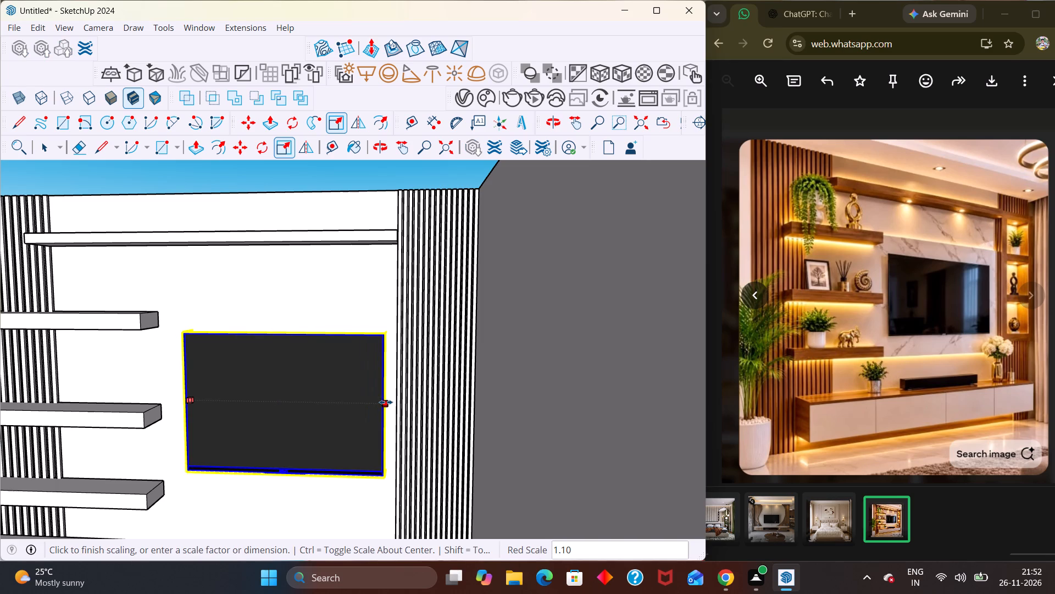
pyautogui.click(386, 402)
# Widen the TV slightly from its other side edge, toward the three floating shelves.
pyautogui.scroll(3, 213, 402)
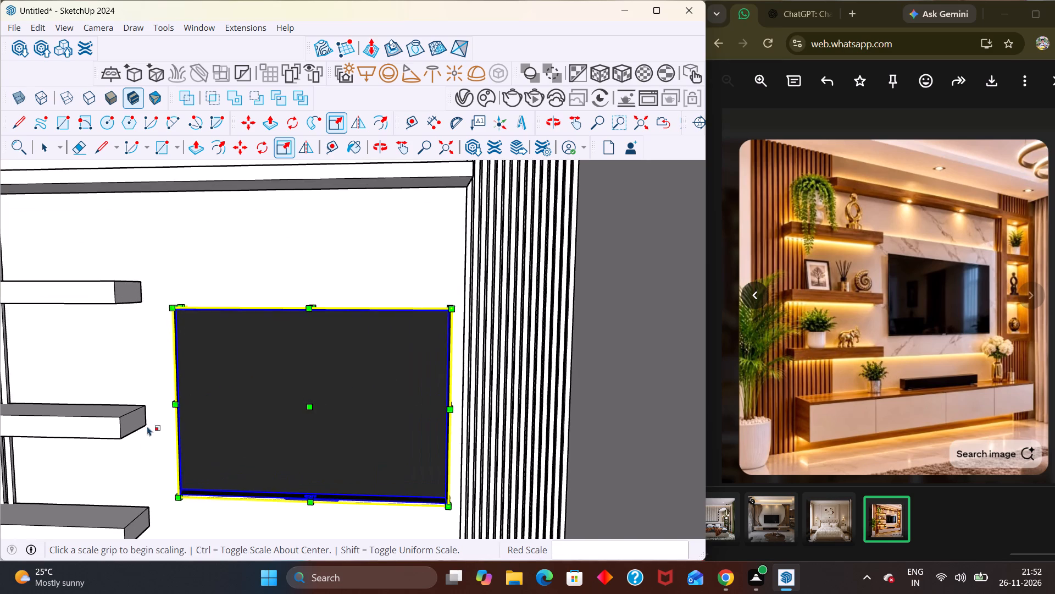
pyautogui.moveTo(148, 441); pyautogui.dragTo(312, 463, button='middle')
pyautogui.click(190, 437)
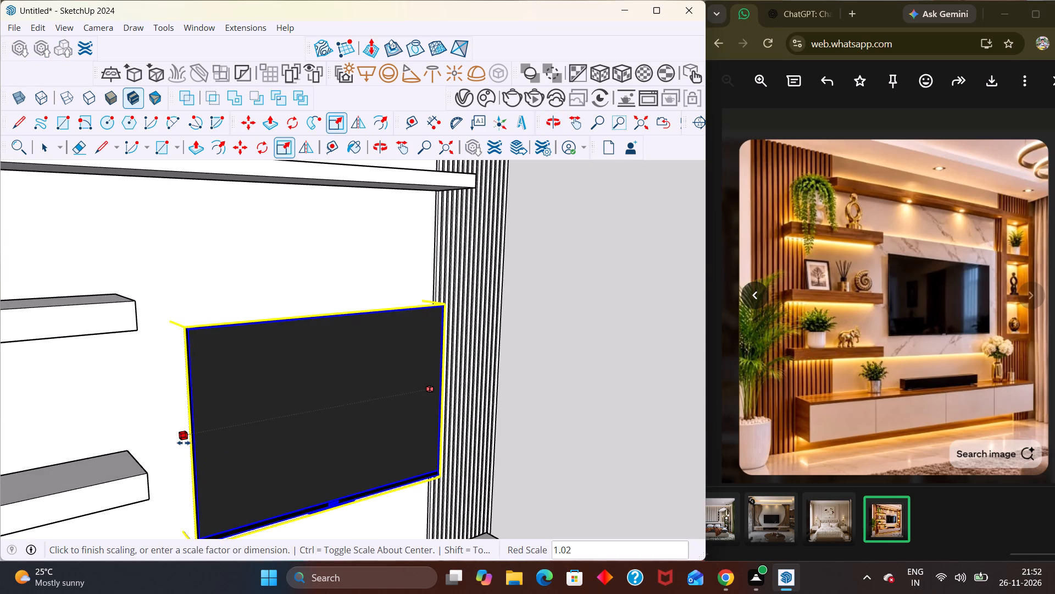
pyautogui.click(165, 442)
# Reduce the TV's height slightly by scaling its top edge downward.
pyautogui.scroll(-5, 245, 369)
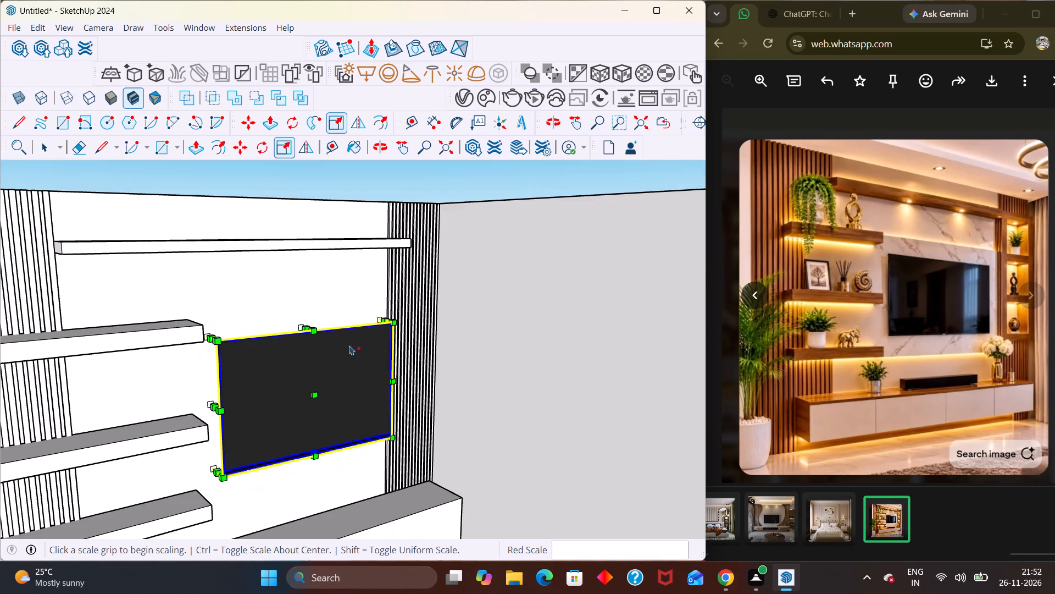
pyautogui.moveTo(347, 363); pyautogui.dragTo(266, 461, button='middle')
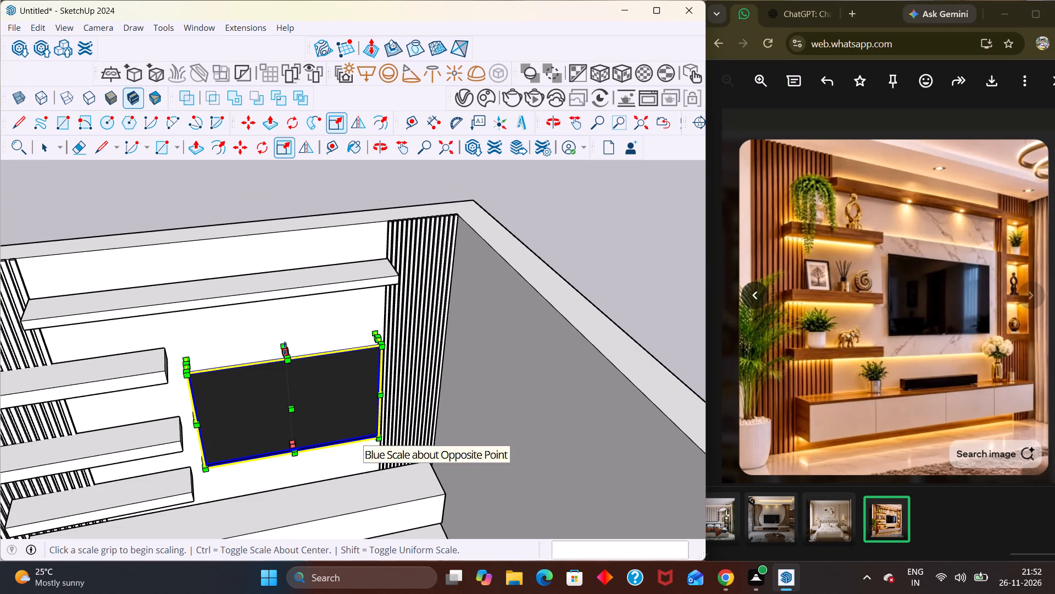
pyautogui.click(285, 348)
pyautogui.click(287, 359)
# Move the resized TV about 4 3/16 inches back toward the white wall panel and deselect it.
pyautogui.scroll(-4, 342, 398)
pyautogui.moveTo(350, 414); pyautogui.dragTo(347, 473, button='middle')
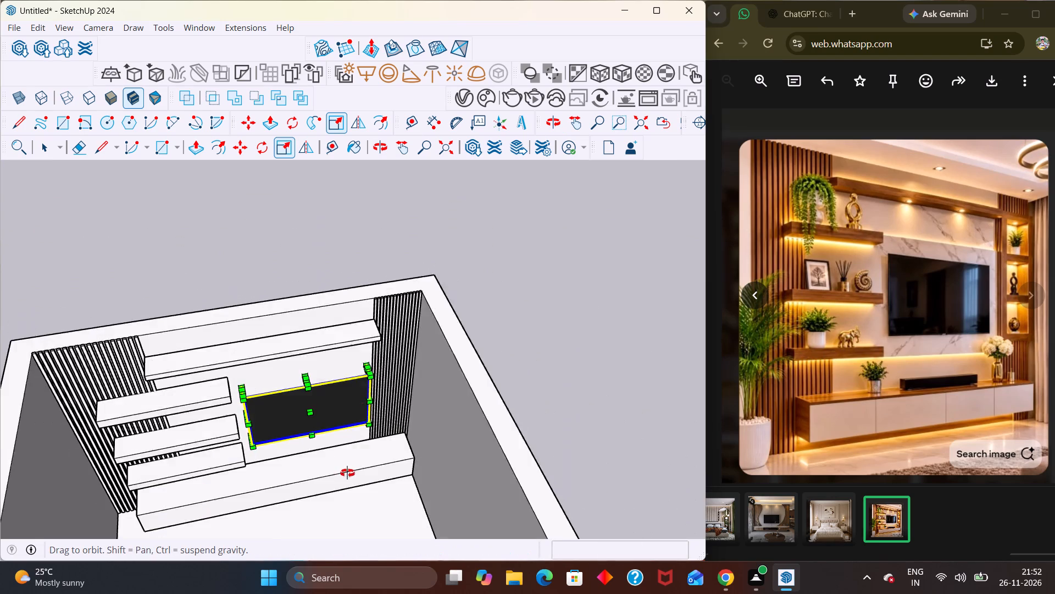
pyautogui.moveTo(347, 473); pyautogui.dragTo(356, 409, button='middle')
pyautogui.scroll(4, 353, 450)
pyautogui.moveTo(334, 451); pyautogui.dragTo(386, 284, button='middle')
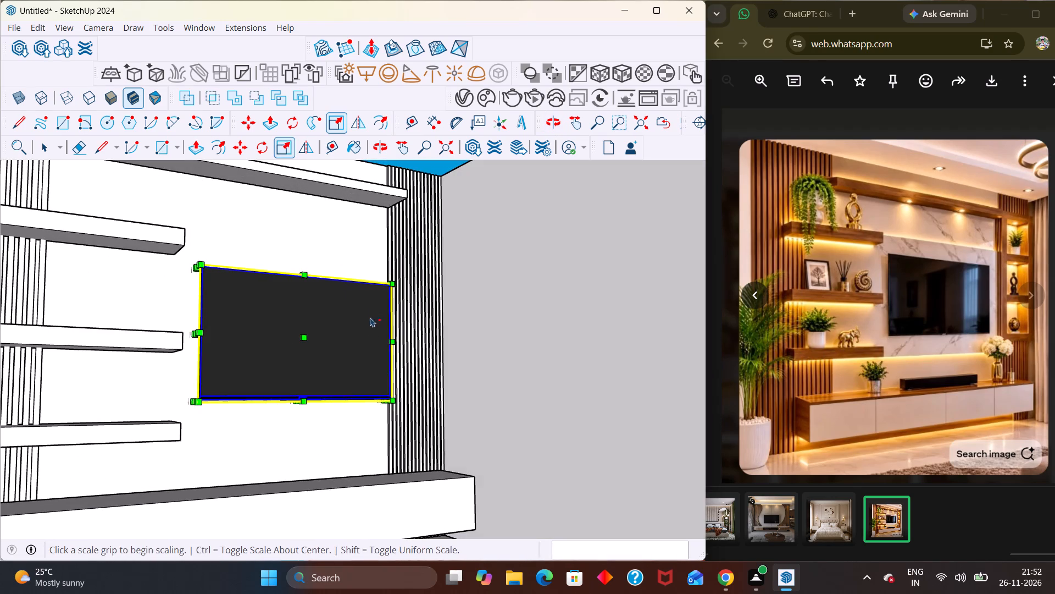
pyautogui.moveTo(374, 382); pyautogui.dragTo(288, 344, button='middle')
pyautogui.moveTo(320, 370); pyautogui.dragTo(326, 405, button='middle')
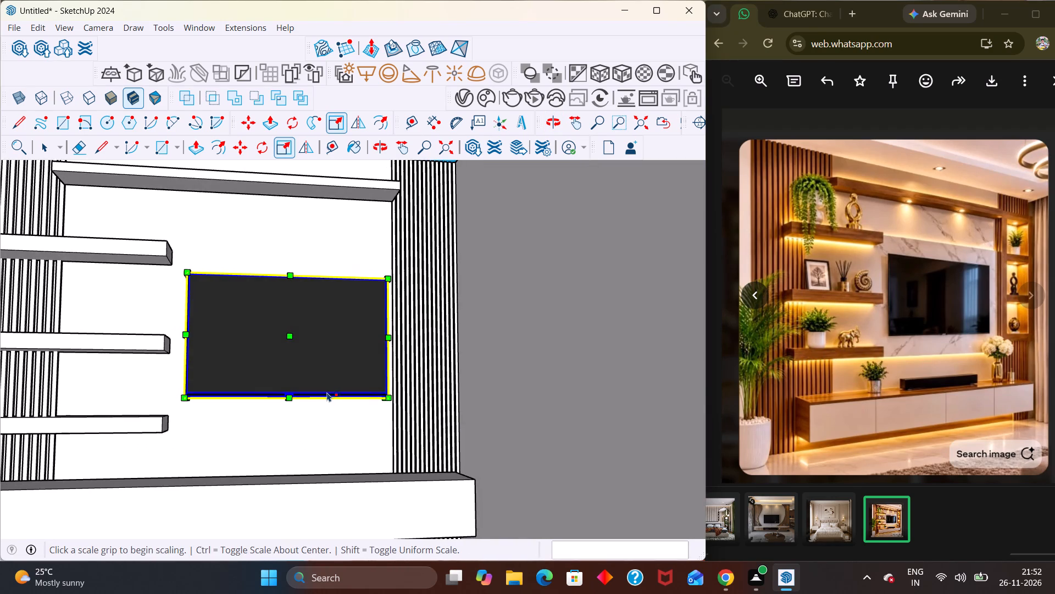
pyautogui.moveTo(337, 368); pyautogui.dragTo(194, 579, button='middle')
pyautogui.scroll(3, 379, 317)
pyautogui.moveTo(385, 310); pyautogui.dragTo(362, 322, button='middle')
pyautogui.scroll(2, 362, 322)
pyautogui.moveTo(362, 324); pyautogui.dragTo(360, 335, button='middle')
pyautogui.moveTo(360, 340); pyautogui.dragTo(338, 353, button='middle')
pyautogui.scroll(1, 338, 353)
pyautogui.press('m')
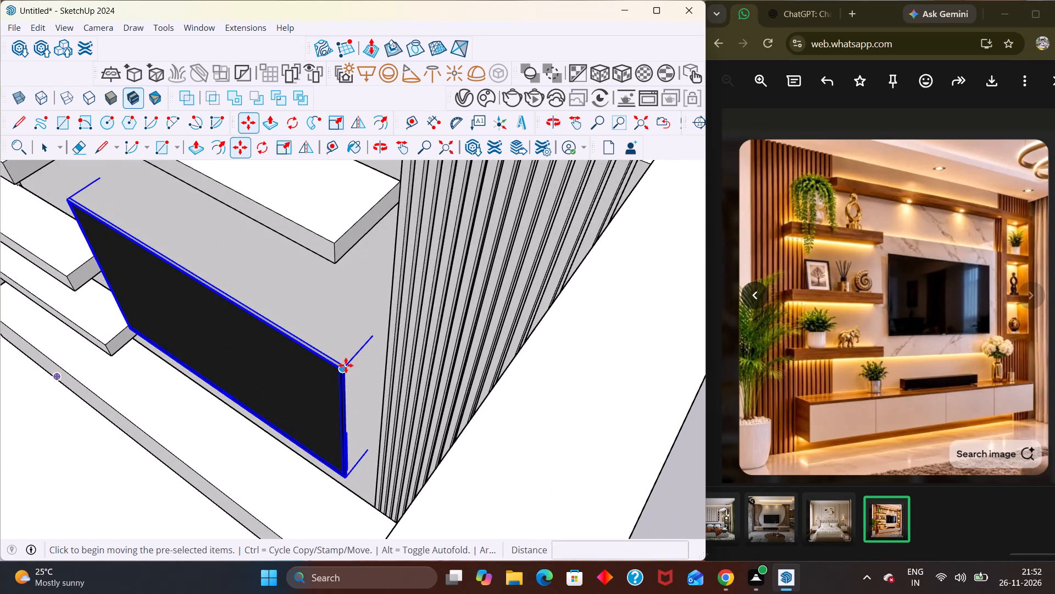
pyautogui.click(346, 365)
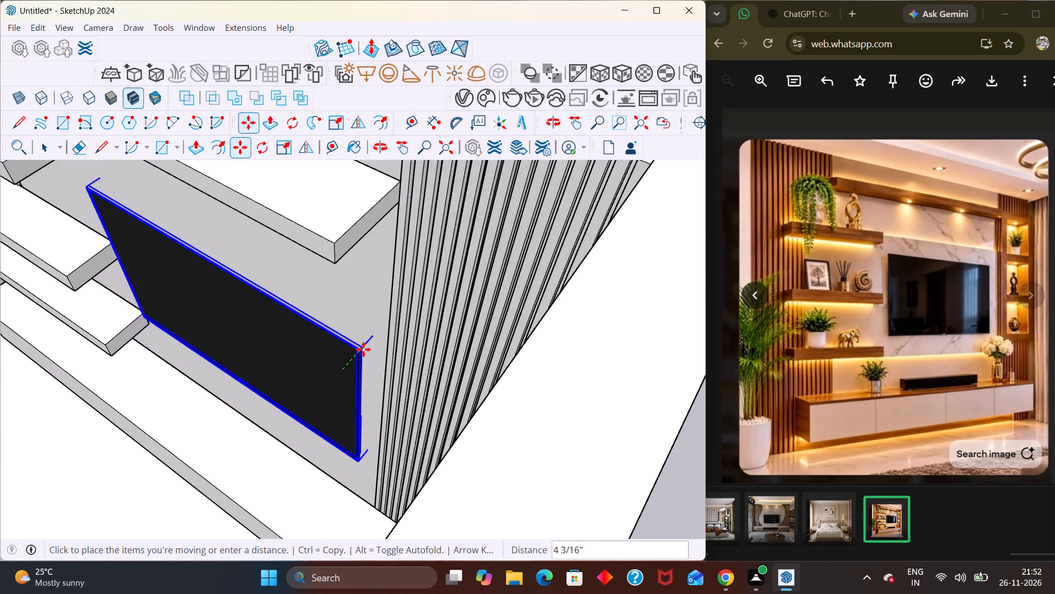
pyautogui.click(362, 351)
pyautogui.scroll(-2, 403, 320)
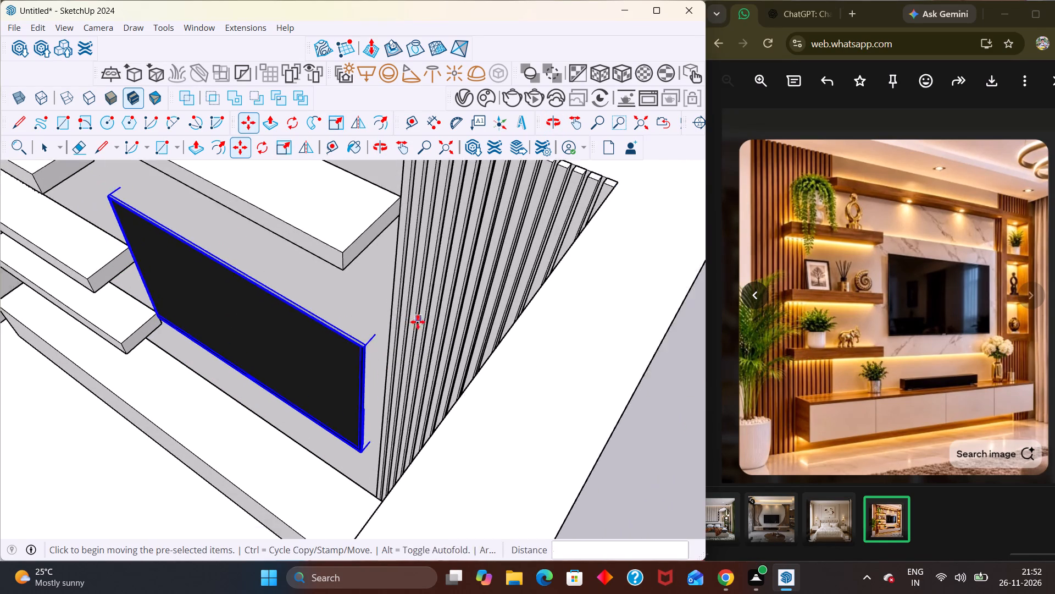
pyautogui.scroll(-9, 418, 322)
pyautogui.press('space')
pyautogui.click(593, 403)
# Examine the TV wall from above, the sides and the front, comparing the TV, shelves and console with the reference image.
pyautogui.scroll(-1, 415, 394)
pyautogui.moveTo(415, 394); pyautogui.dragTo(543, 311, button='middle')
pyautogui.scroll(1, 541, 316)
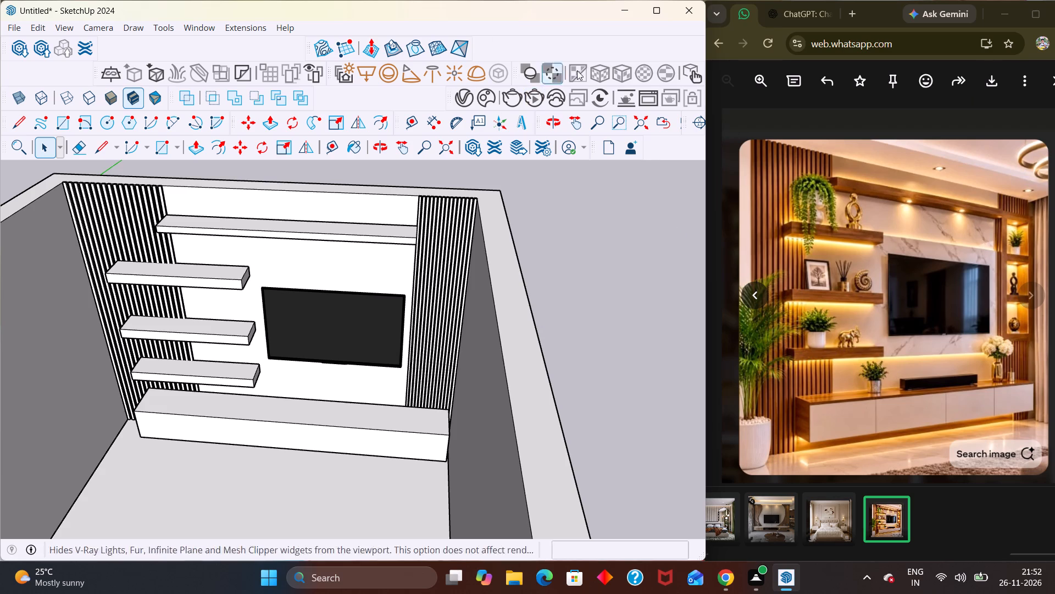
pyautogui.scroll(-8, 170, 147)
pyautogui.click(410, 332)
pyautogui.moveTo(269, 313); pyautogui.dragTo(447, 294, button='middle')
pyautogui.moveTo(372, 325); pyautogui.dragTo(341, 429, button='middle')
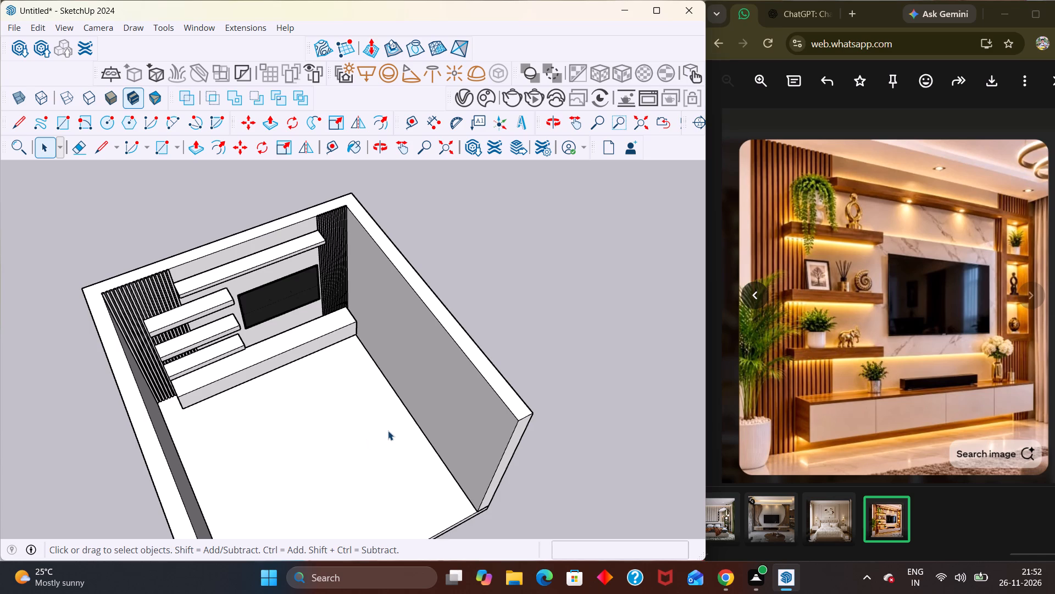
pyautogui.scroll(-6, 391, 406)
pyautogui.moveTo(363, 368); pyautogui.dragTo(356, 354, button='middle')
pyautogui.scroll(7, 354, 348)
pyautogui.moveTo(356, 354); pyautogui.dragTo(331, 230, button='middle')
pyautogui.moveTo(334, 316); pyautogui.dragTo(327, 364, button='middle')
pyautogui.scroll(6, 329, 371)
pyautogui.moveTo(290, 386); pyautogui.dragTo(268, 449, button='middle')
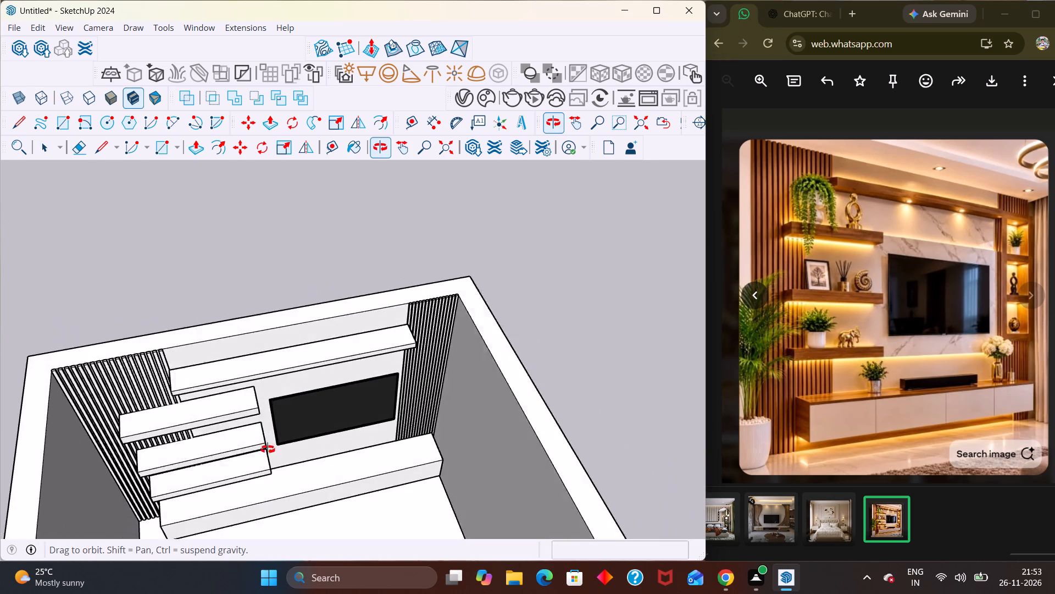
pyautogui.moveTo(268, 449); pyautogui.dragTo(252, 255, button='middle')
pyautogui.scroll(-10, 263, 291)
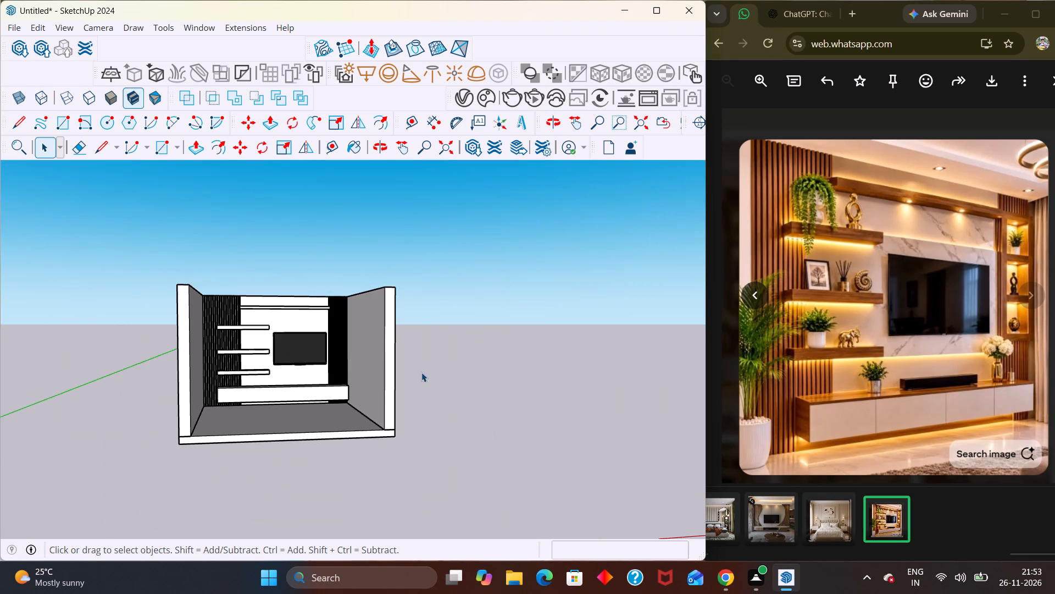
pyautogui.click(423, 372)
pyautogui.moveTo(282, 357); pyautogui.dragTo(239, 408, button='middle')
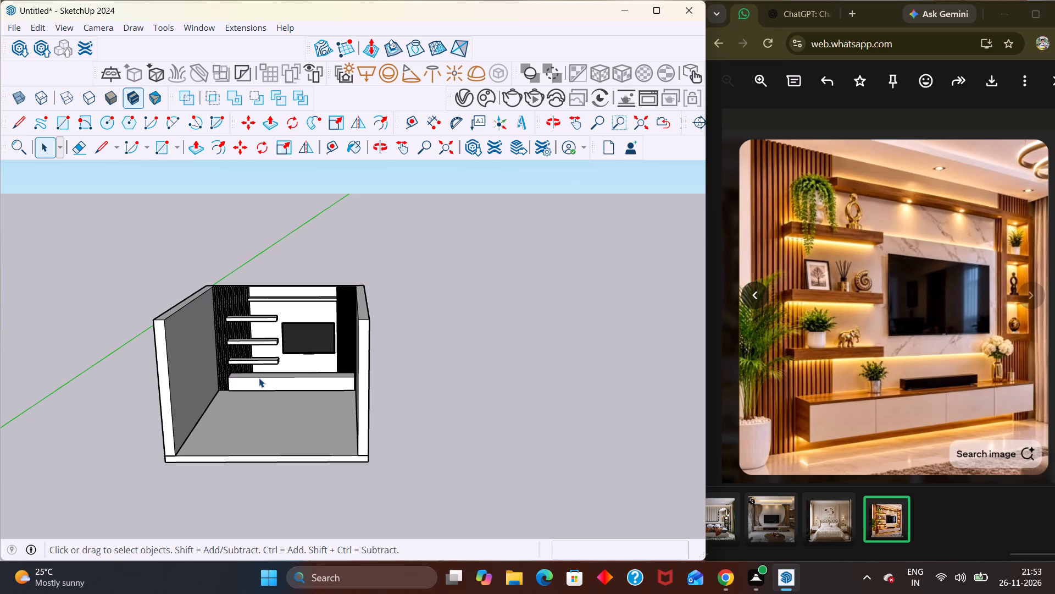
pyautogui.scroll(-2, 223, 483)
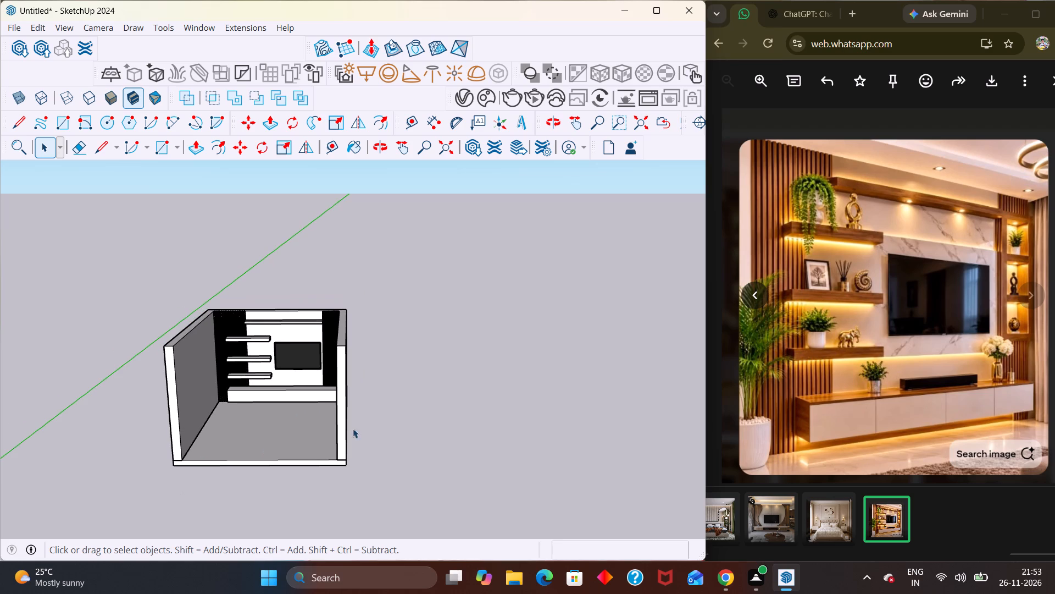
pyautogui.scroll(-6, 220, 481)
pyautogui.moveTo(309, 488); pyautogui.dragTo(327, 393, button='middle')
pyautogui.scroll(6, 348, 405)
pyautogui.moveTo(327, 393); pyautogui.dragTo(312, 383, button='middle')
pyautogui.moveTo(292, 365); pyautogui.dragTo(278, 358, button='middle')
pyautogui.moveTo(273, 394); pyautogui.dragTo(309, 492, button='middle')
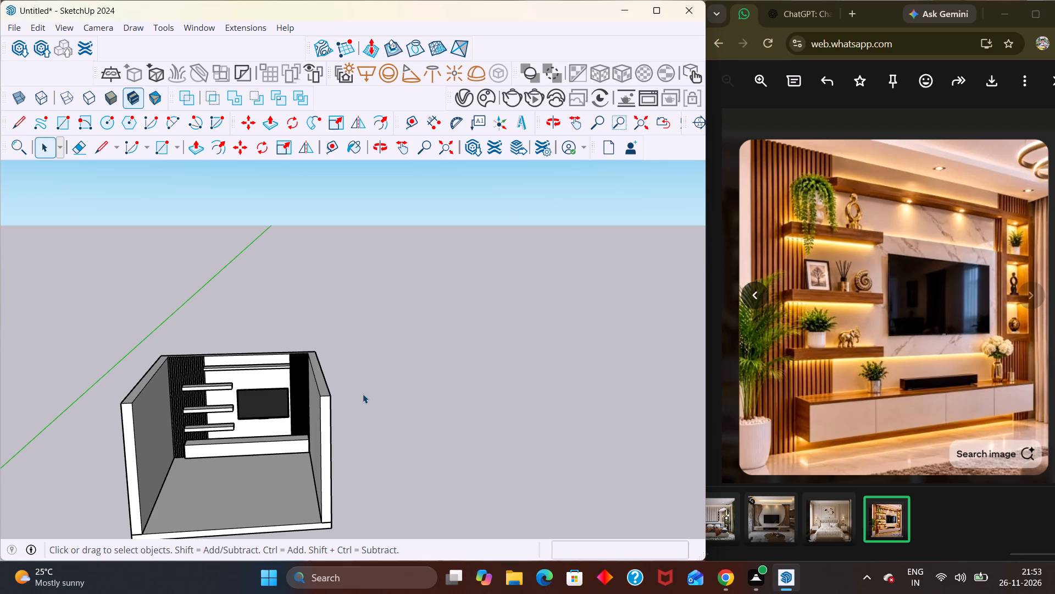
pyautogui.scroll(-8, 285, 343)
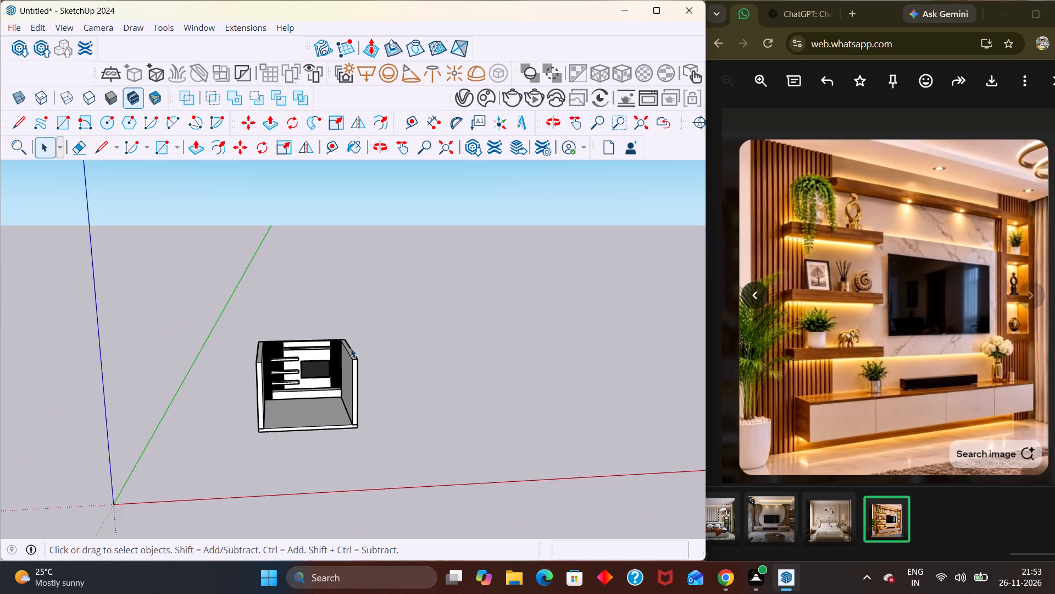
pyautogui.moveTo(328, 354); pyautogui.dragTo(303, 307, button='middle')
pyautogui.scroll(8, 306, 316)
pyautogui.moveTo(281, 384); pyautogui.dragTo(292, 439, button='middle')
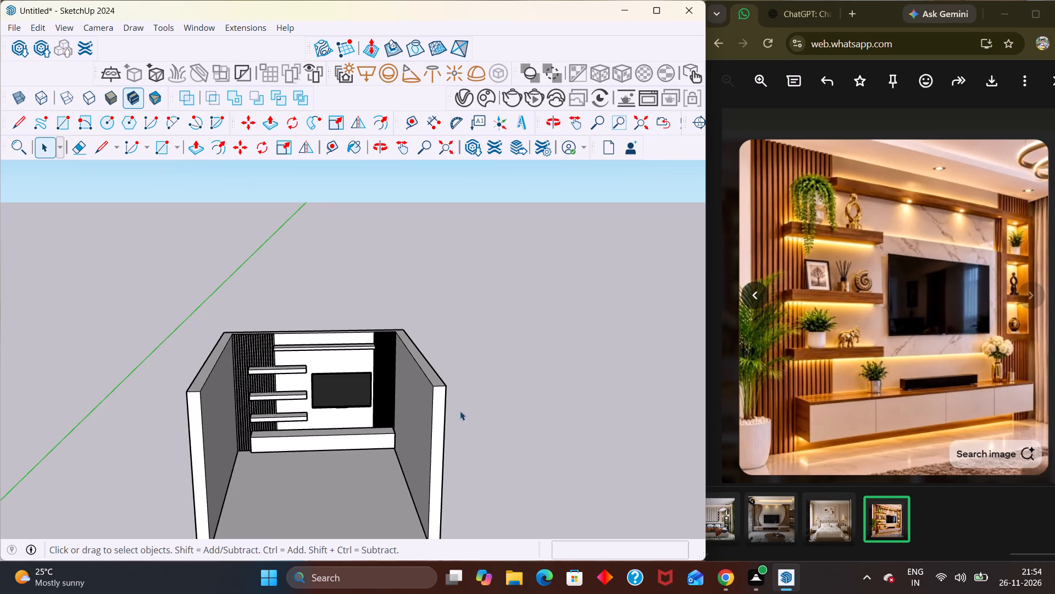
pyautogui.moveTo(460, 411); pyautogui.dragTo(436, 383, button='middle')
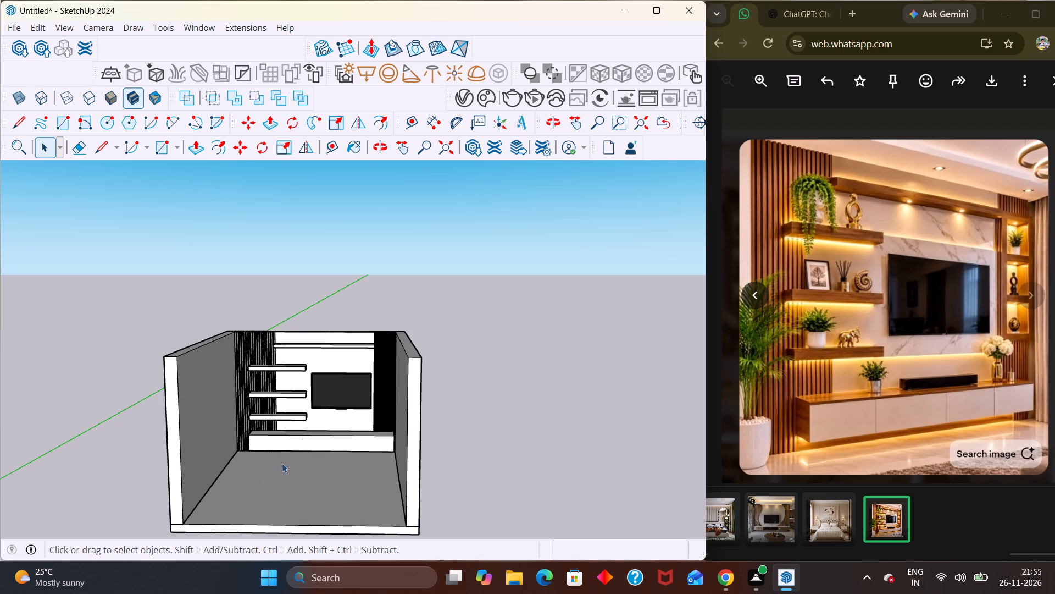
pyautogui.moveTo(316, 414); pyautogui.dragTo(329, 359, button='middle')
pyautogui.scroll(3, 329, 359)
pyautogui.middleClick(329, 359)
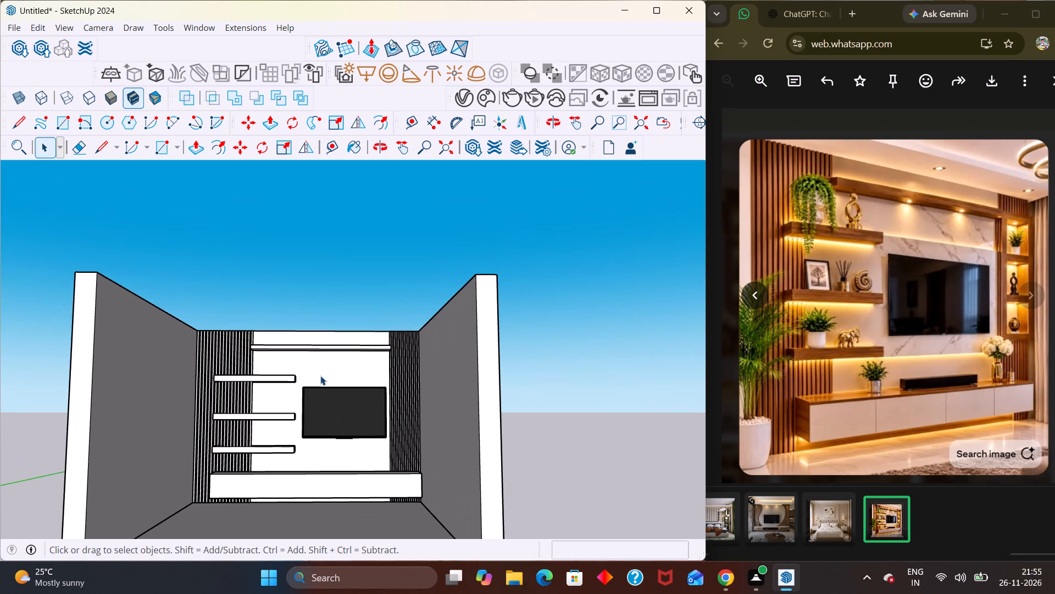
pyautogui.middleClick(318, 495)
pyautogui.middleClick(316, 498)
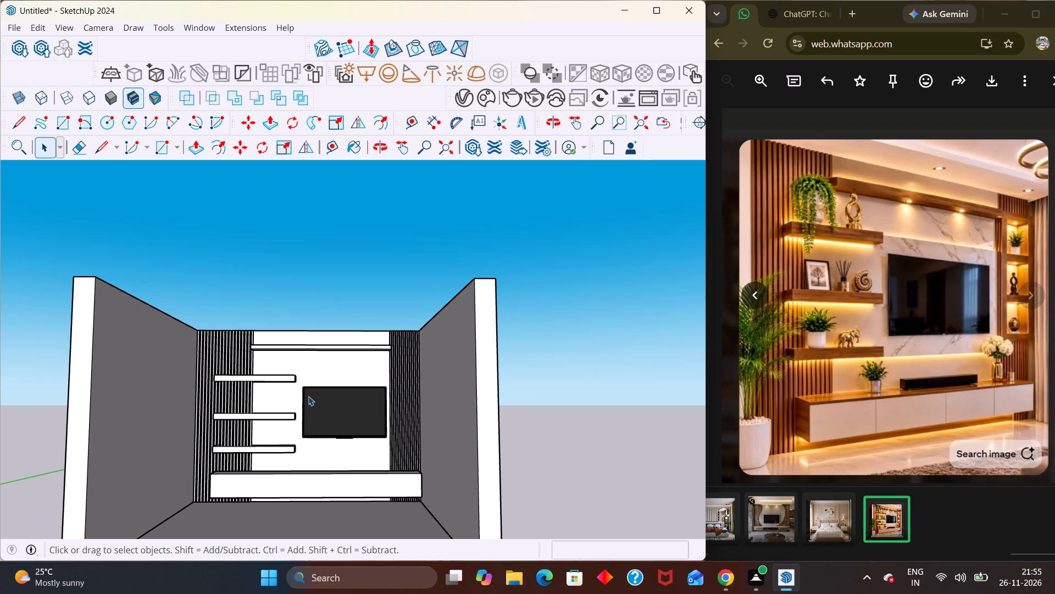
# Examine the TV wall from the front, above and the side, comparing its shelves, slats and console with the reference image.
pyautogui.scroll(-5, 448, 432)
pyautogui.moveTo(348, 491); pyautogui.dragTo(331, 468, button='middle')
pyautogui.scroll(1, 331, 468)
pyautogui.moveTo(336, 460); pyautogui.dragTo(333, 492, button='middle')
pyautogui.scroll(-1, 336, 462)
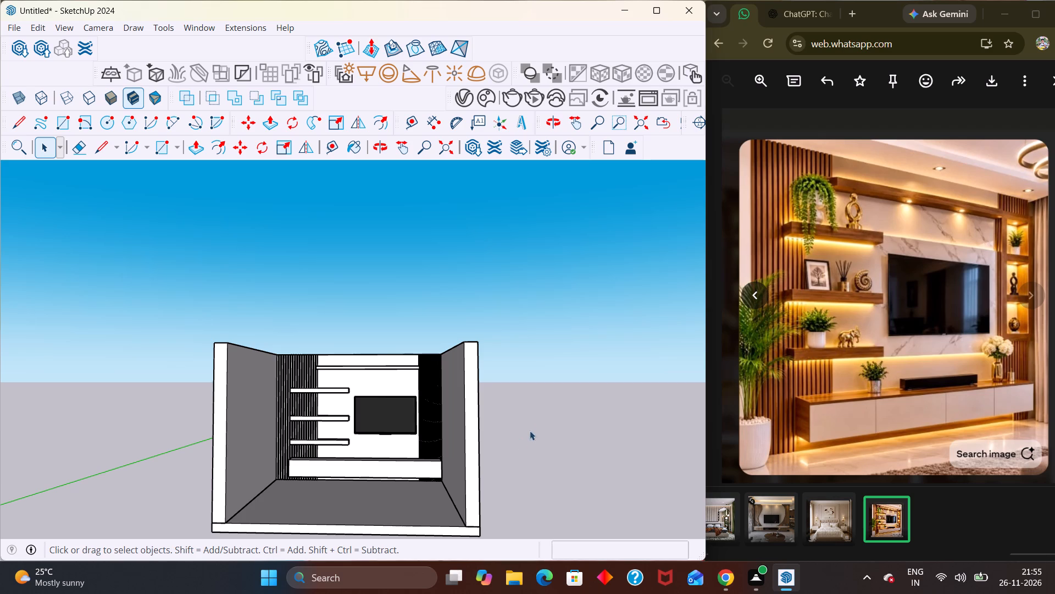
pyautogui.scroll(-3, 574, 404)
pyautogui.moveTo(574, 404); pyautogui.dragTo(575, 414, button='middle')
pyautogui.scroll(2, 575, 414)
pyautogui.moveTo(562, 448); pyautogui.dragTo(532, 483, button='middle')
pyautogui.scroll(2, 413, 370)
pyautogui.moveTo(337, 375); pyautogui.dragTo(313, 372, button='middle')
pyautogui.scroll(2, 318, 379)
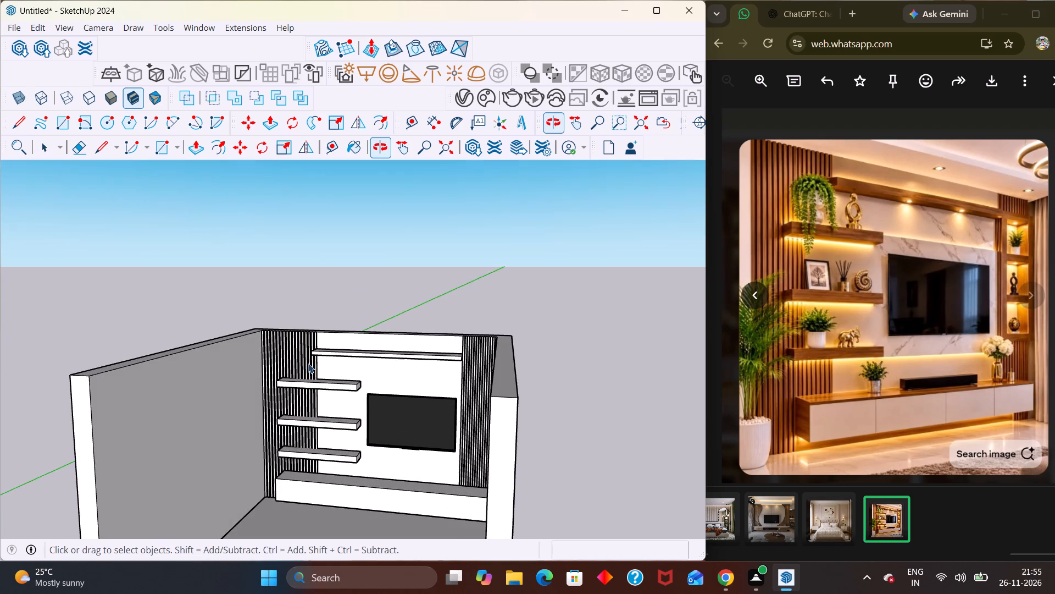
# Open the wall group and paint both vertical slat rows with the orange-brown material from the Wood collection.
pyautogui.doubleClick(307, 363)
pyautogui.moveTo(307, 363); pyautogui.dragTo(317, 416, button='middle')
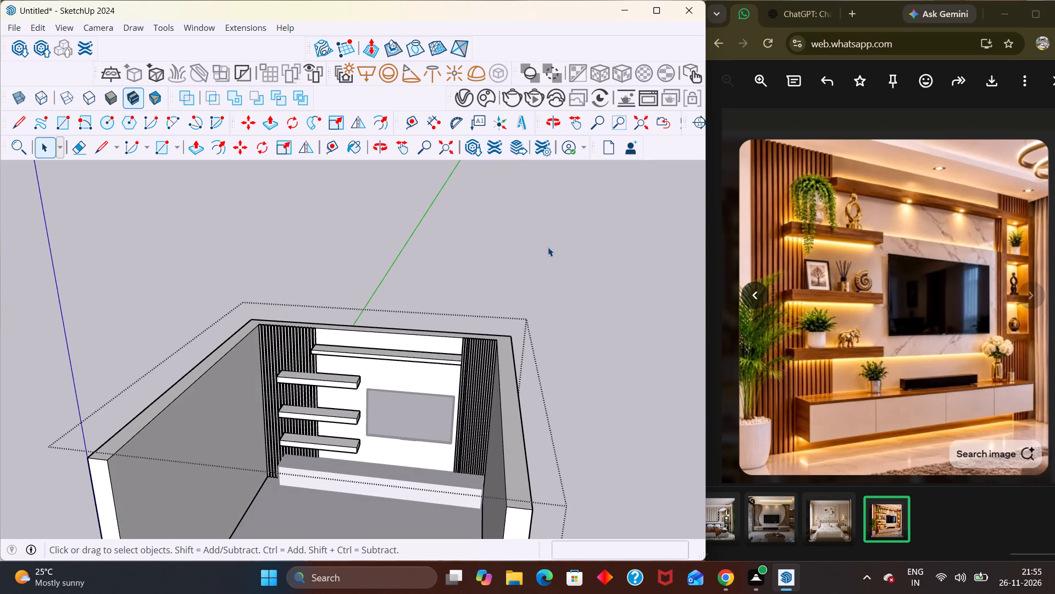
pyautogui.press('b')
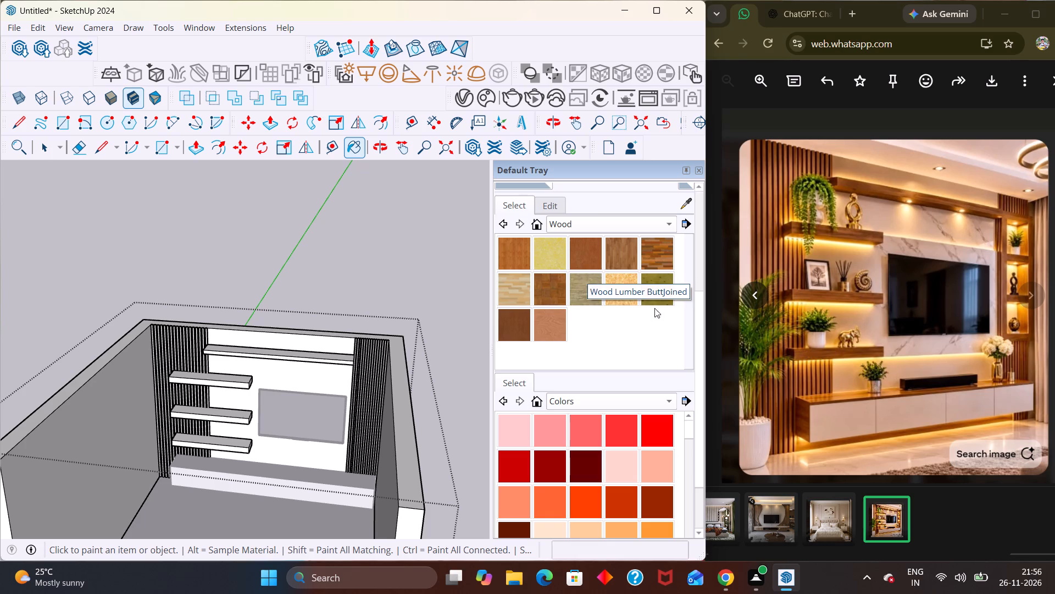
pyautogui.click(512, 246)
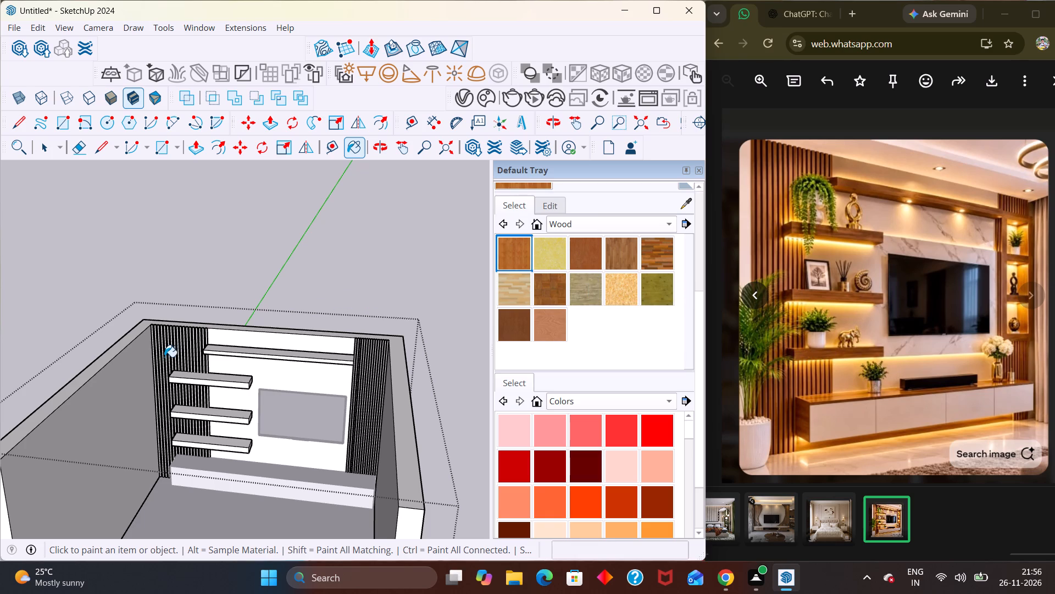
pyautogui.click(171, 346)
pyautogui.click(373, 360)
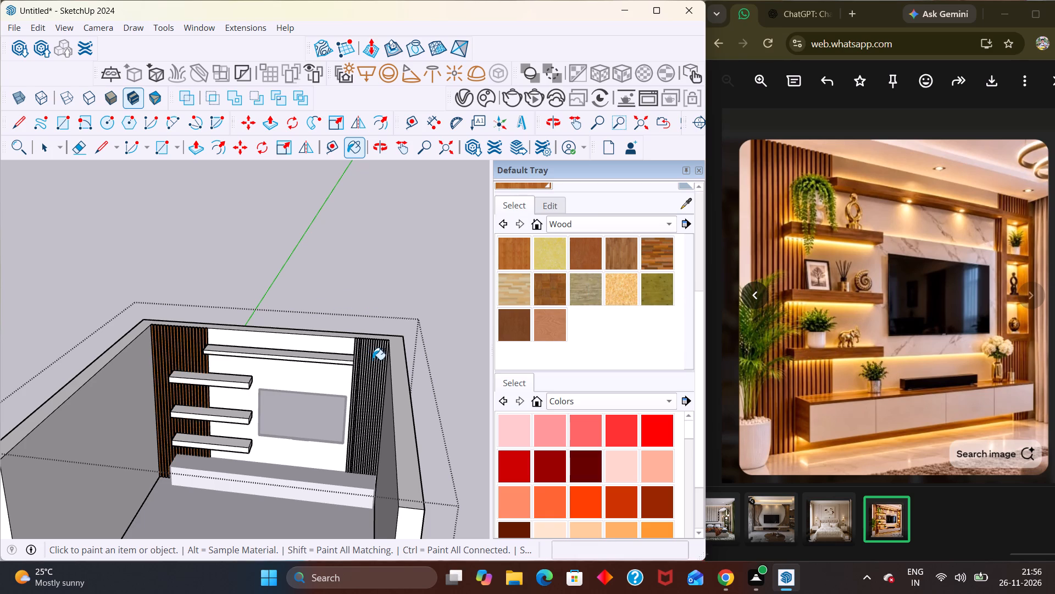
# Paint the long top shelf and the three floating shelves with the same orange-brown wood material.
pyautogui.click(302, 360)
pyautogui.click(232, 382)
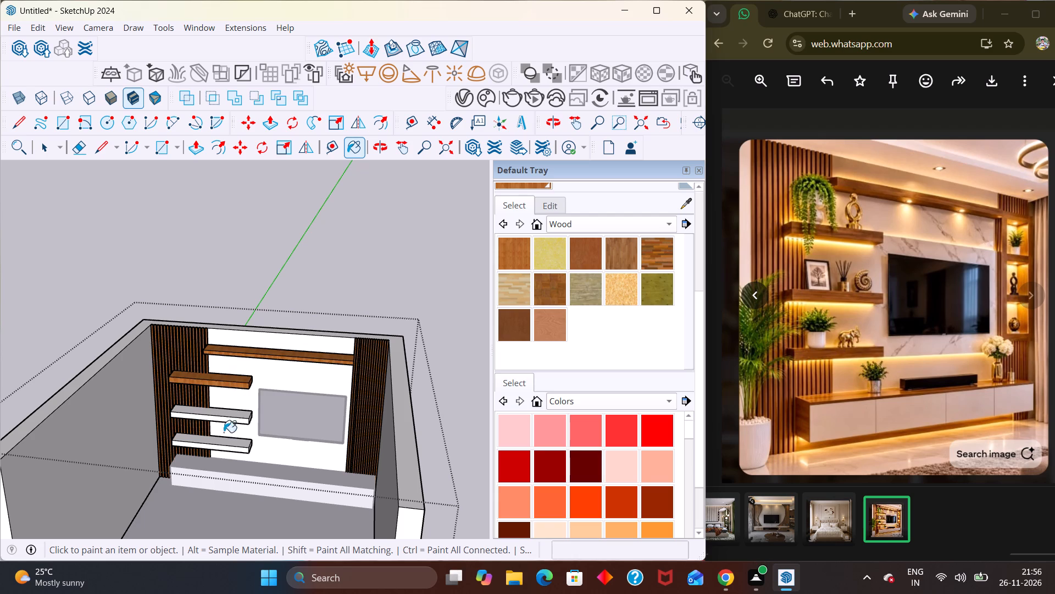
pyautogui.click(226, 420)
pyautogui.click(223, 446)
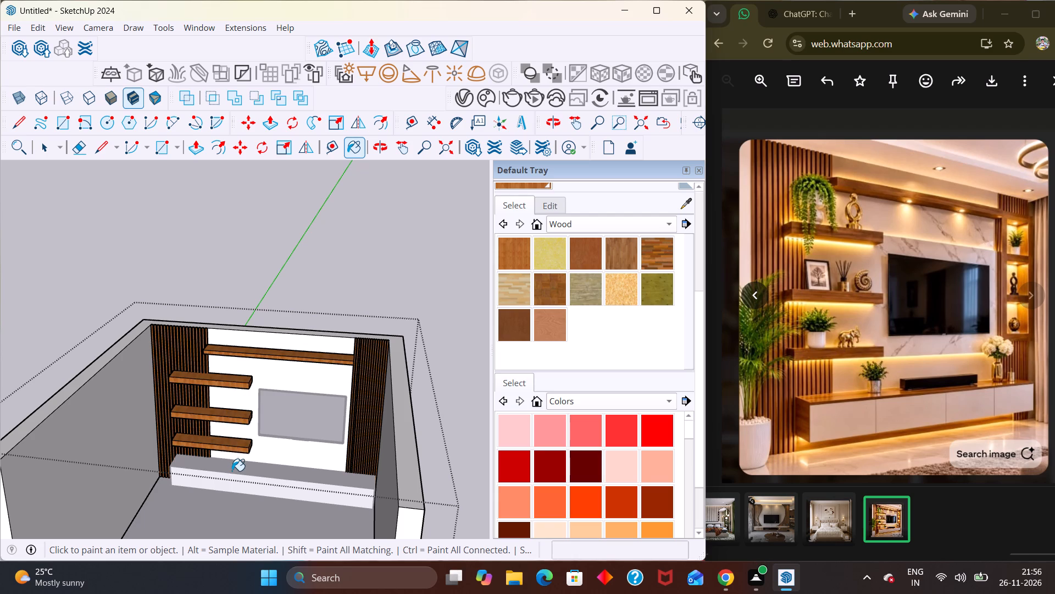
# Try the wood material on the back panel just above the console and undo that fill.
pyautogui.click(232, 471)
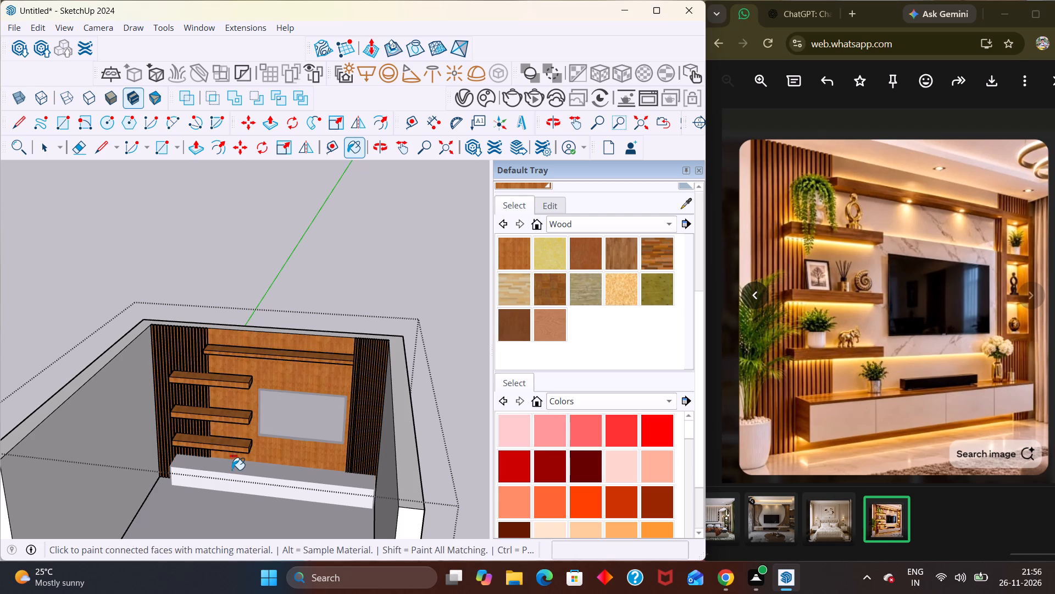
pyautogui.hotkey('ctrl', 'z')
# Leave the wall group, open the low console for editing and paint its top face with the orange-brown wood material.
pyautogui.press('space')
pyautogui.click(303, 304)
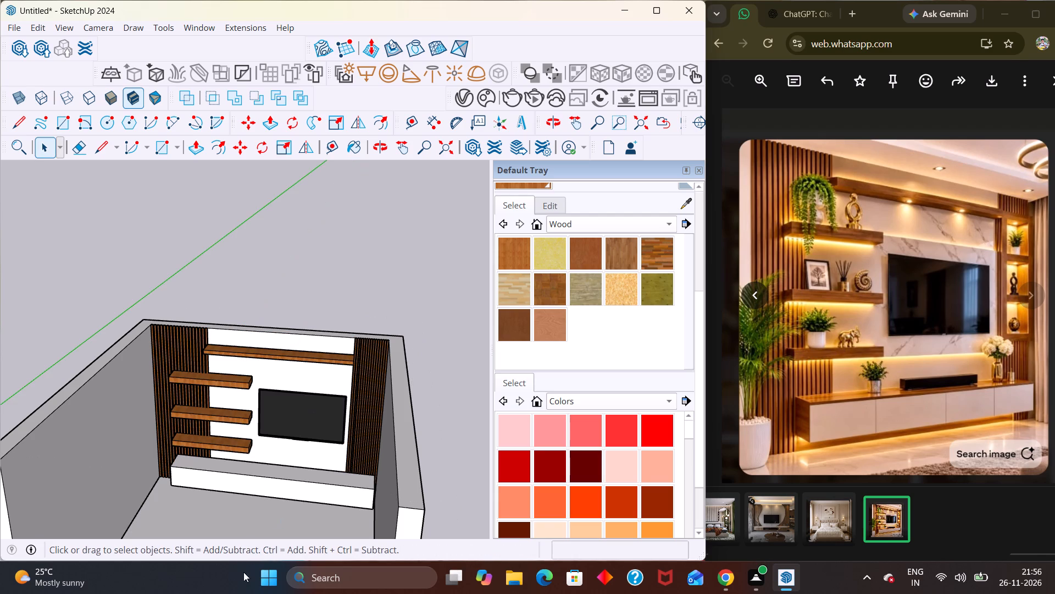
pyautogui.scroll(3, 263, 490)
pyautogui.moveTo(267, 500); pyautogui.dragTo(269, 544, button='middle')
pyautogui.click(277, 468)
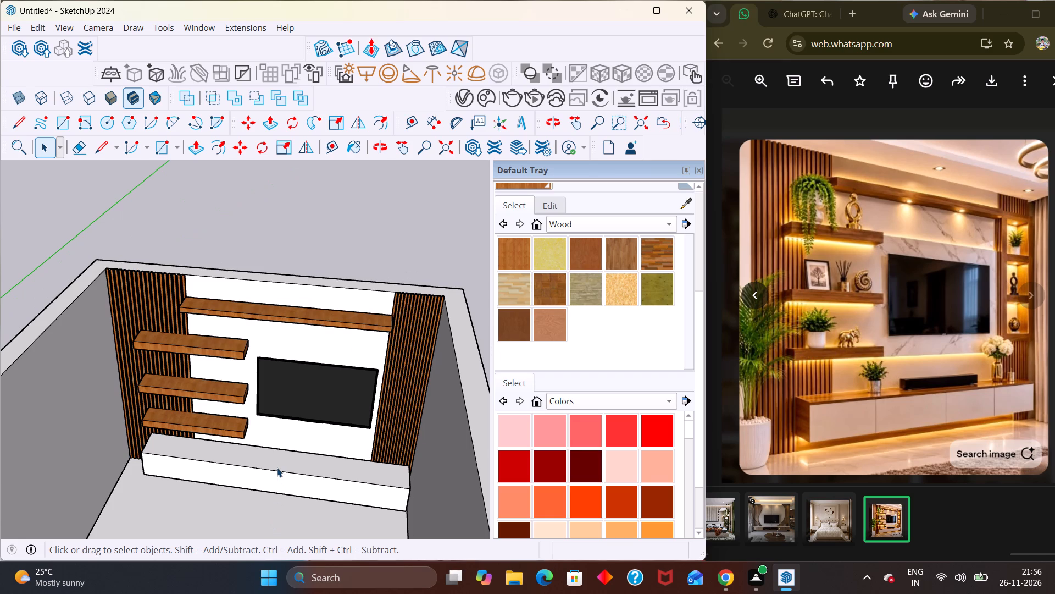
pyautogui.doubleClick(277, 468)
pyautogui.click(277, 464)
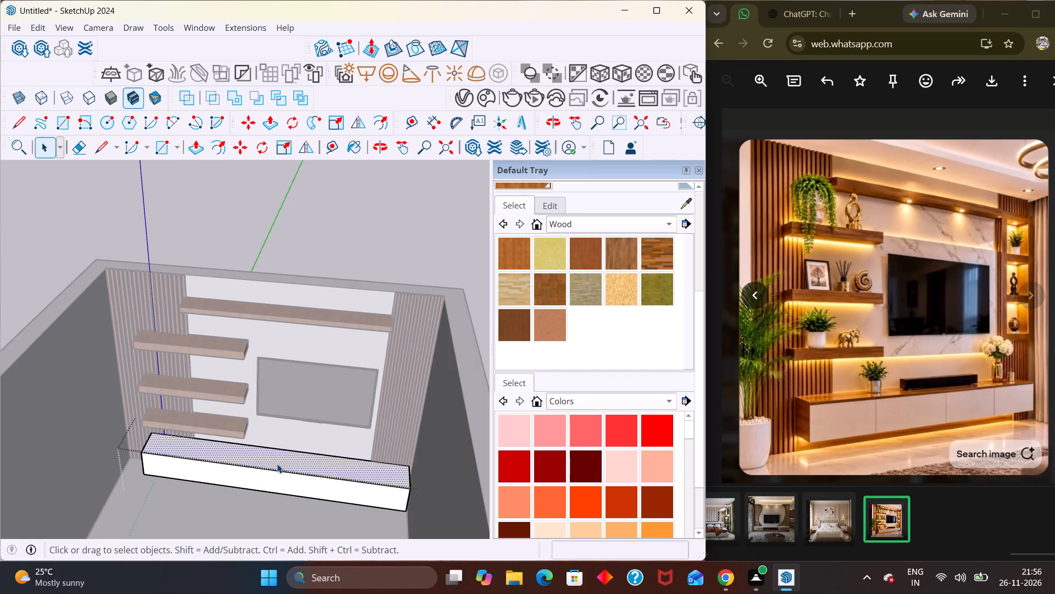
pyautogui.click(505, 260)
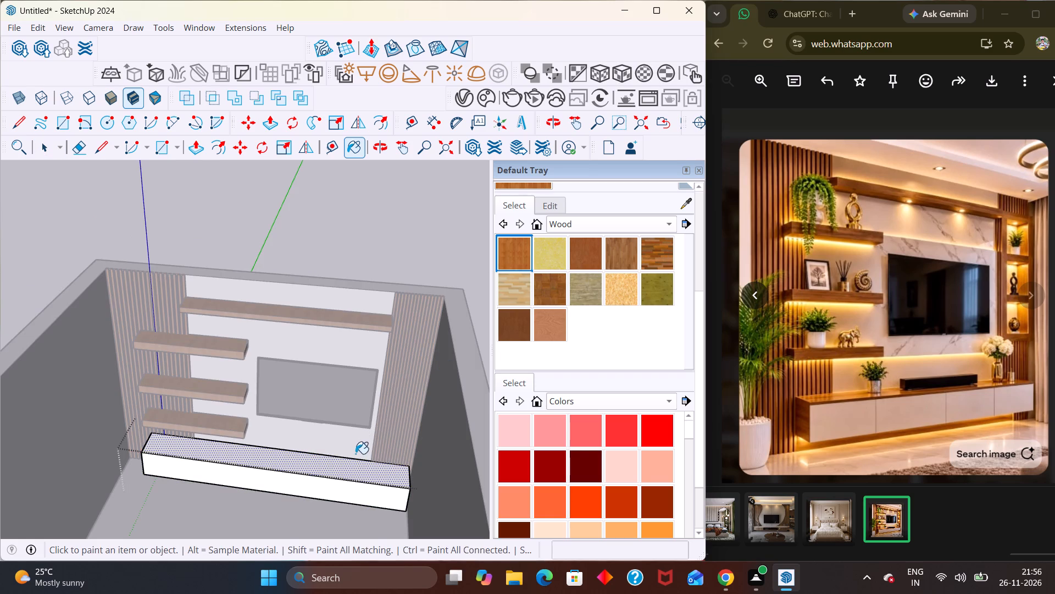
pyautogui.click(343, 473)
# Paint the console's end face on the floating-shelf side with the orange-brown wood material.
pyautogui.scroll(-1, 319, 515)
pyautogui.moveTo(351, 492); pyautogui.dragTo(462, 370, button='middle')
pyautogui.moveTo(458, 378); pyautogui.dragTo(449, 389, button='middle')
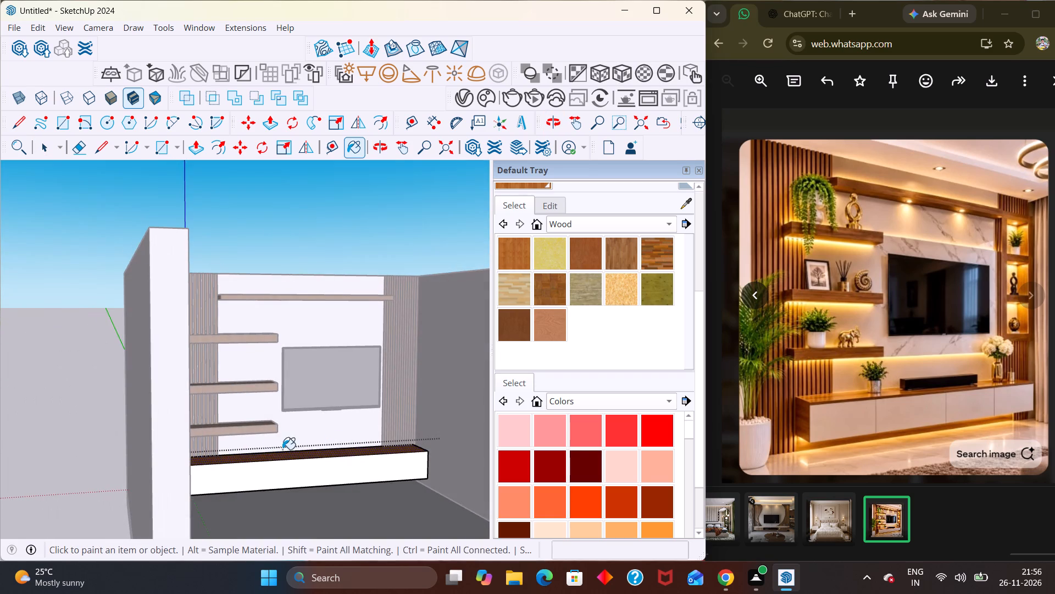
pyautogui.scroll(-1, 244, 499)
pyautogui.scroll(6, 208, 510)
pyautogui.moveTo(160, 486); pyautogui.dragTo(110, 493, button='middle')
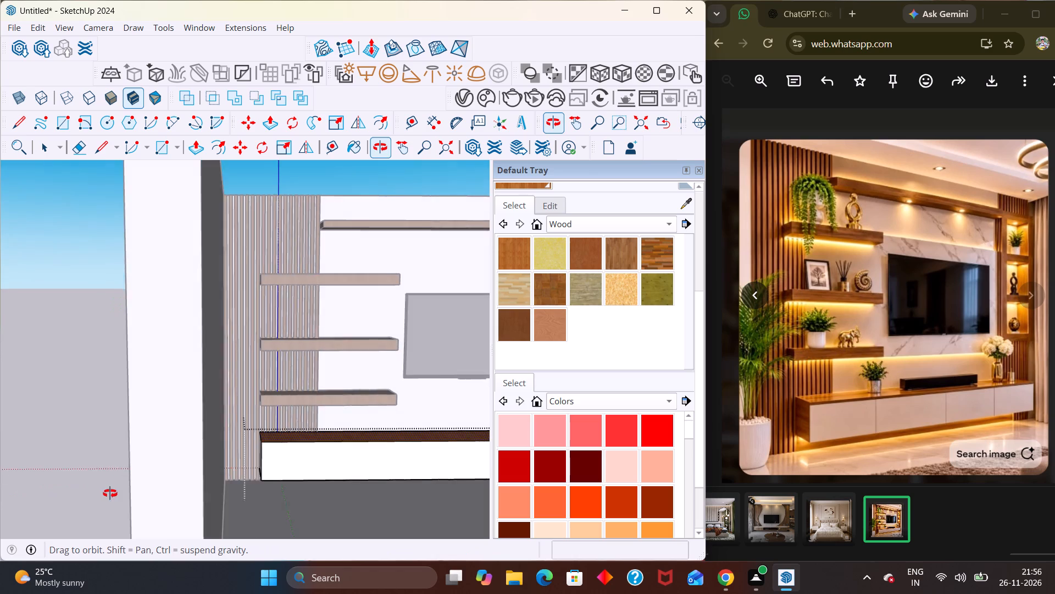
pyautogui.moveTo(110, 493); pyautogui.dragTo(128, 502, button='middle')
pyautogui.scroll(4, 259, 471)
pyautogui.moveTo(280, 412); pyautogui.dragTo(271, 419, button='middle')
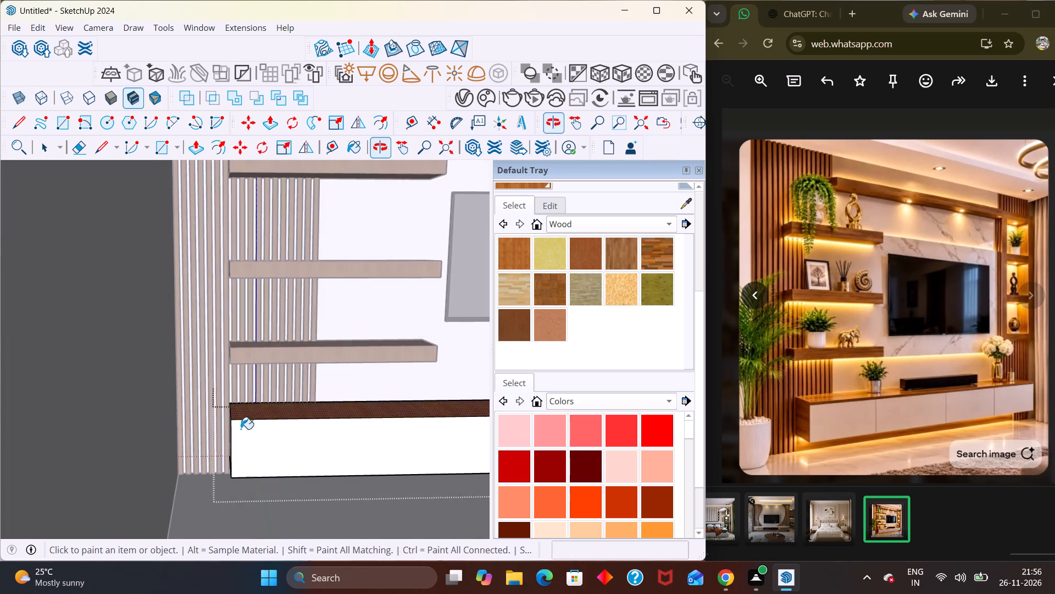
pyautogui.scroll(5, 237, 430)
pyautogui.moveTo(225, 464); pyautogui.dragTo(246, 453, button='middle')
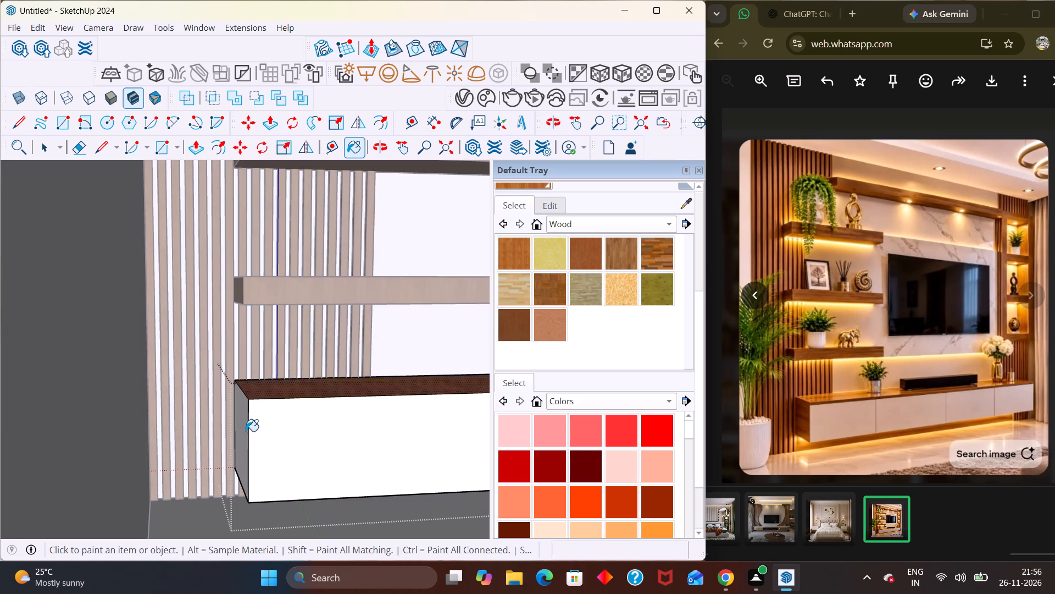
pyautogui.click(245, 431)
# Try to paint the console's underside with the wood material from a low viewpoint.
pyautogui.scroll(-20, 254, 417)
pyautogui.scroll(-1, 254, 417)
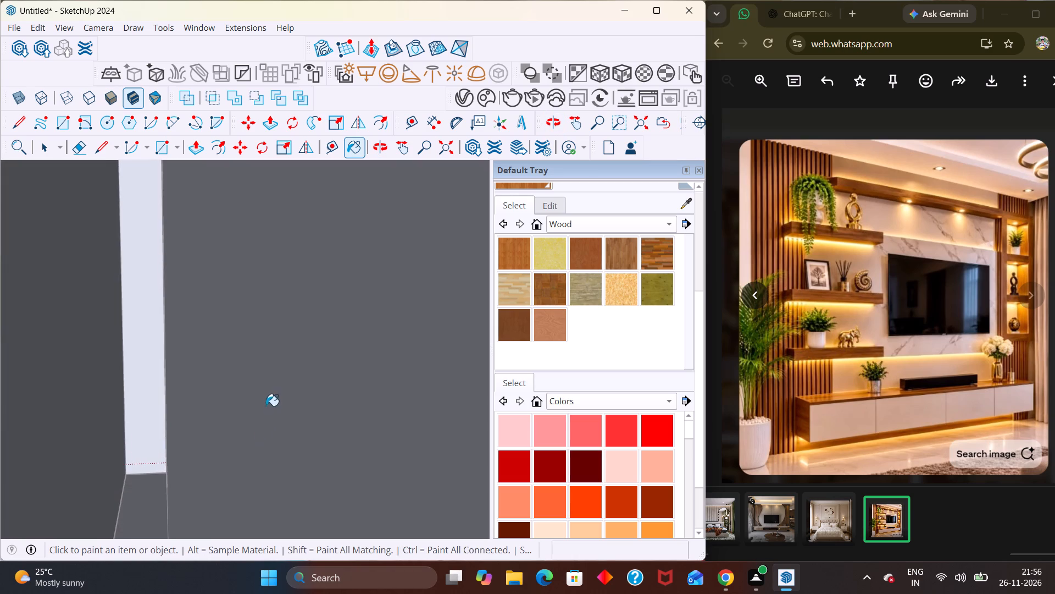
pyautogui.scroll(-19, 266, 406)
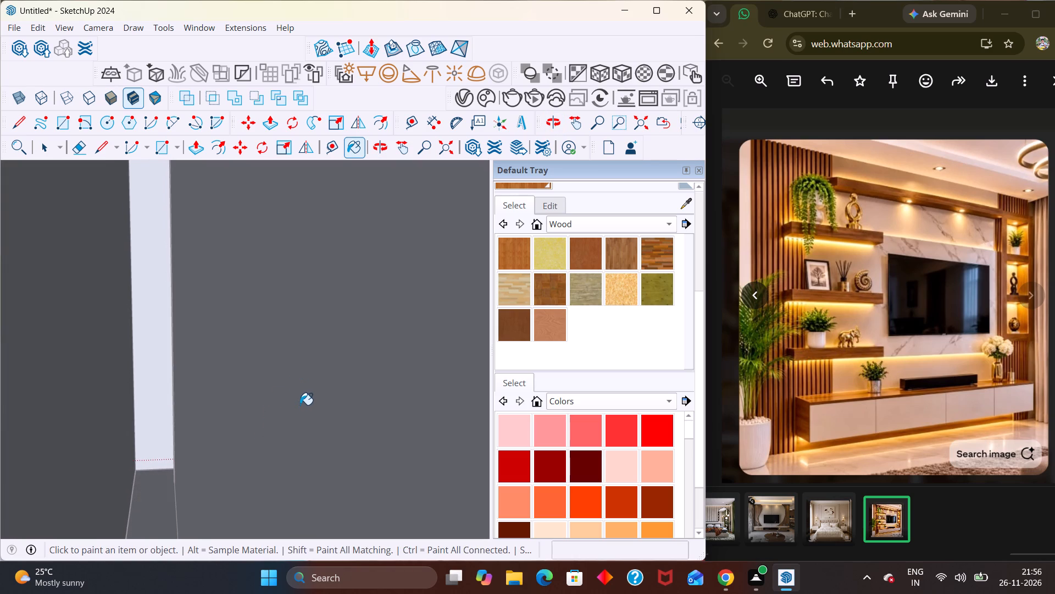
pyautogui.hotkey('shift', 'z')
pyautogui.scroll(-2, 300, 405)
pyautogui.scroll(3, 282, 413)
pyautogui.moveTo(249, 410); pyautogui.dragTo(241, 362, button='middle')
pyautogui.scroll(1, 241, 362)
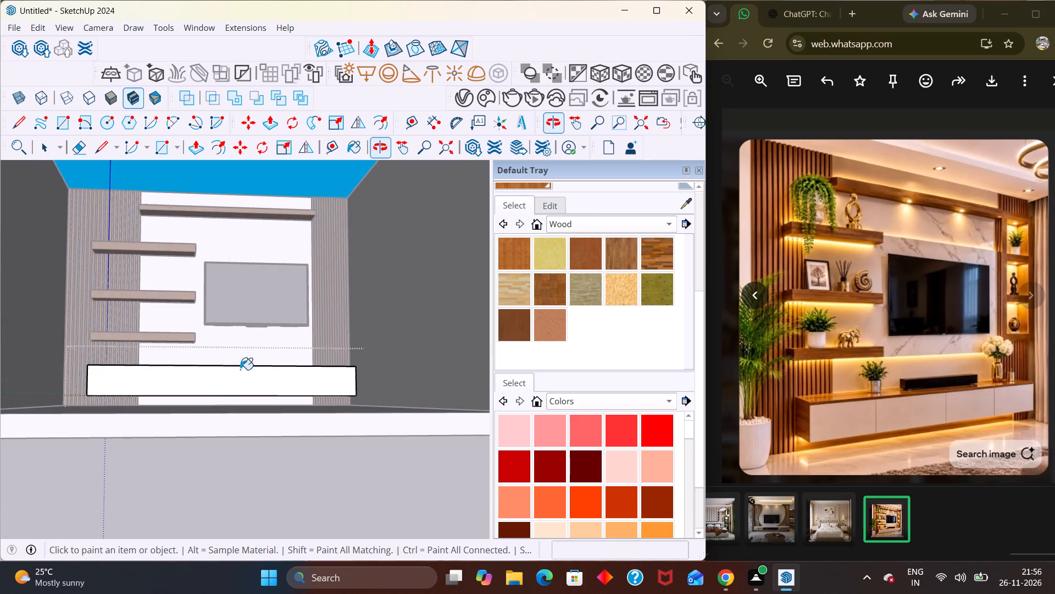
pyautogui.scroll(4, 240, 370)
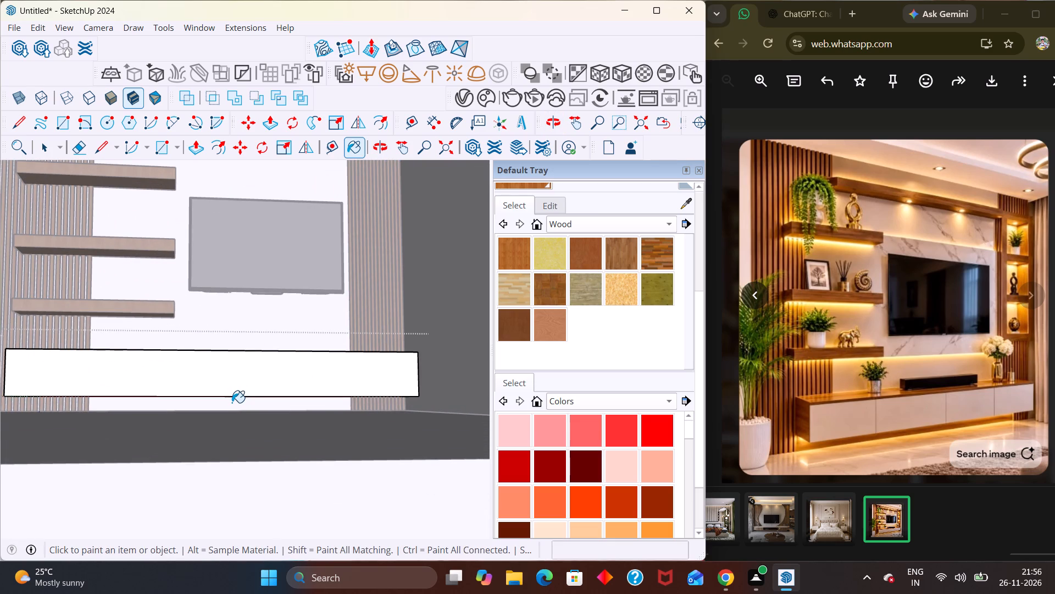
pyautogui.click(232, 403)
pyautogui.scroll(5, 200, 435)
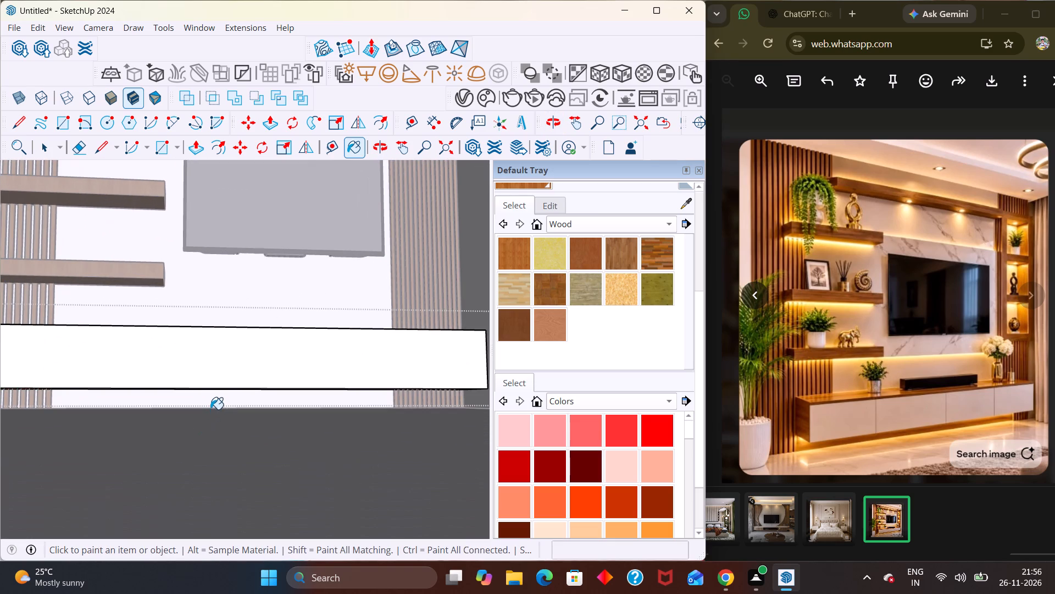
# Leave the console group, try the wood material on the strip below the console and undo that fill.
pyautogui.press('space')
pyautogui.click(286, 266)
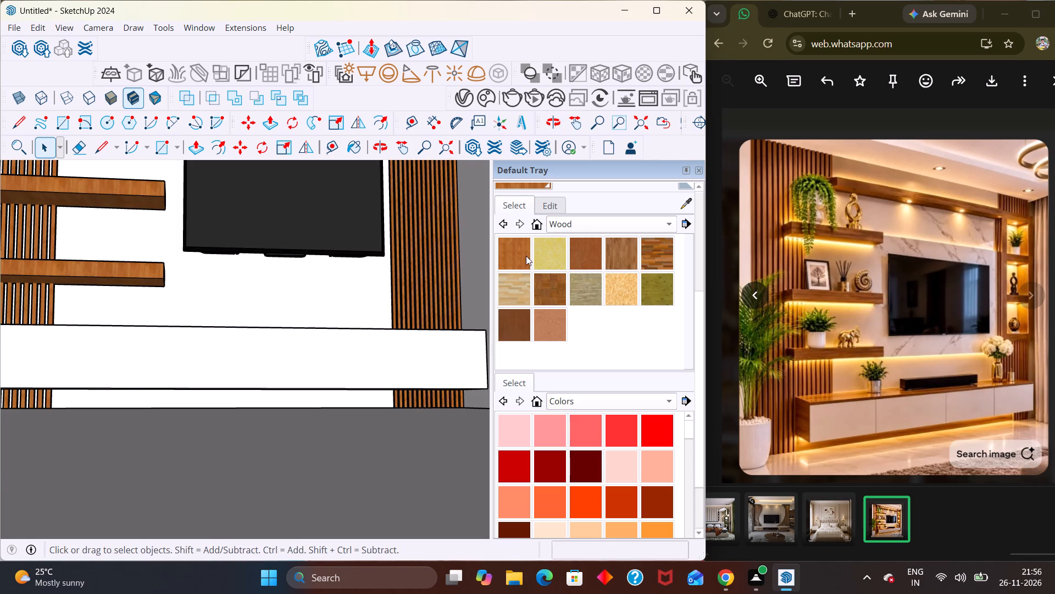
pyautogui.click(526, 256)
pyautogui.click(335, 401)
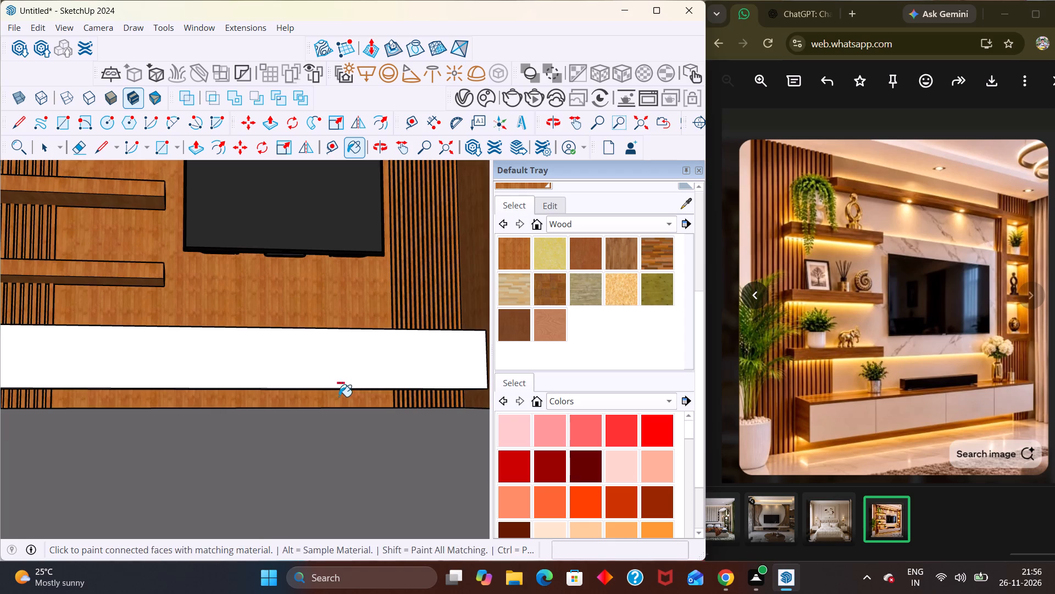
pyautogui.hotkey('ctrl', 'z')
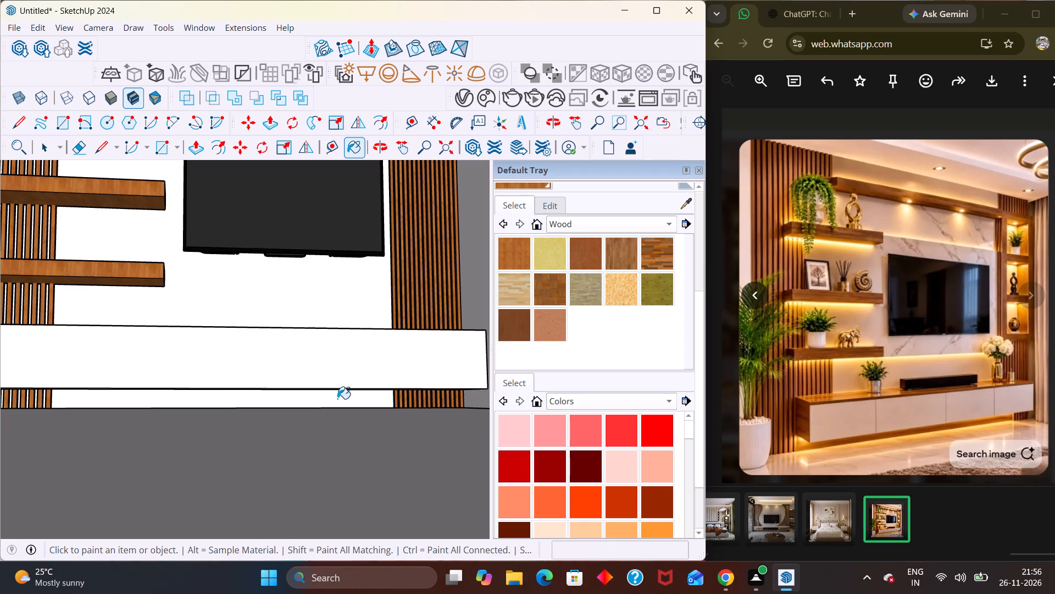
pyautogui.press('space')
# Examine the wood-painted TV wall from the front, above and below, comparing its materials with the reference image.
pyautogui.scroll(-5, 337, 400)
pyautogui.scroll(1, 337, 400)
pyautogui.scroll(-10, 326, 379)
pyautogui.click(306, 429)
pyautogui.moveTo(326, 402); pyautogui.dragTo(298, 463, button='middle')
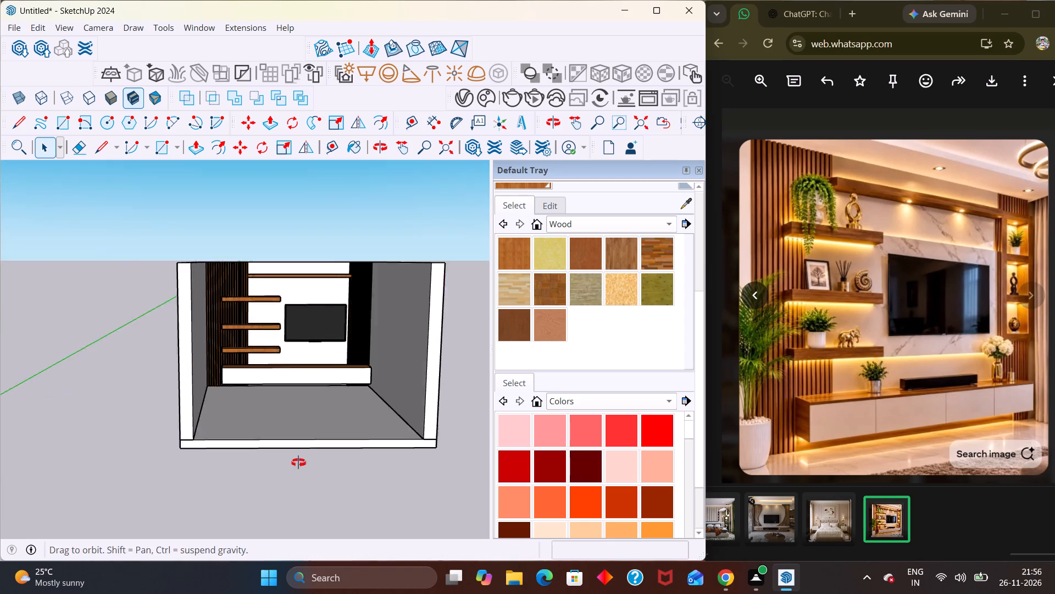
pyautogui.moveTo(298, 463); pyautogui.dragTo(294, 457, button='middle')
pyautogui.scroll(2, 307, 365)
pyautogui.scroll(3, 329, 317)
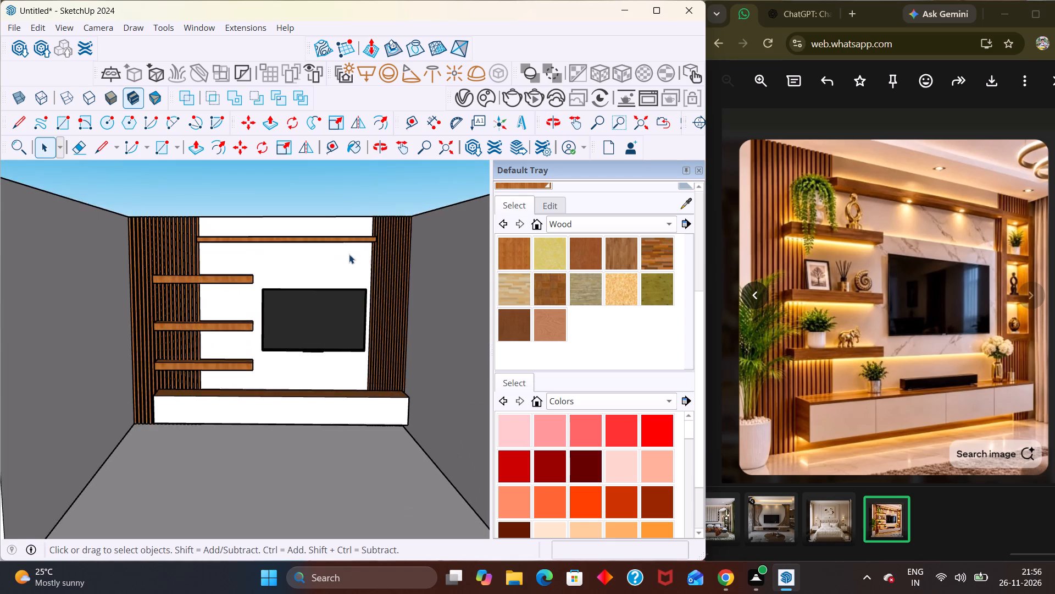
pyautogui.moveTo(371, 356); pyautogui.dragTo(390, 258, button='middle')
pyautogui.scroll(4, 390, 258)
pyautogui.middleClick(390, 258)
pyautogui.moveTo(388, 262); pyautogui.dragTo(384, 267, button='middle')
pyautogui.moveTo(354, 427); pyautogui.dragTo(353, 435, button='middle')
pyautogui.scroll(-3, 362, 388)
pyautogui.moveTo(199, 400); pyautogui.dragTo(197, 436, button='middle')
pyautogui.scroll(-1, 197, 407)
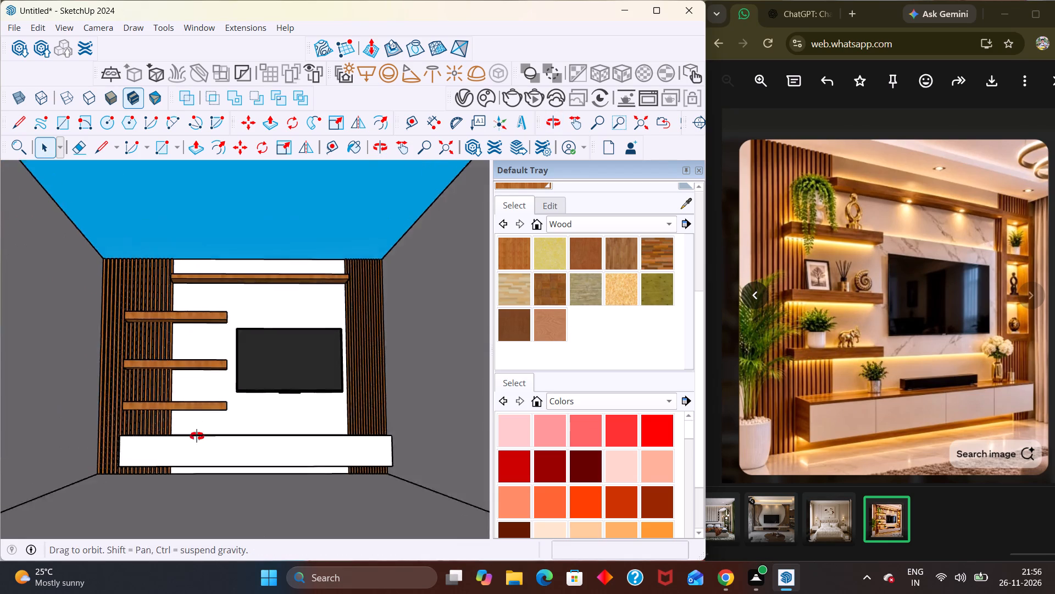
pyautogui.moveTo(197, 436); pyautogui.dragTo(199, 445, button='middle')
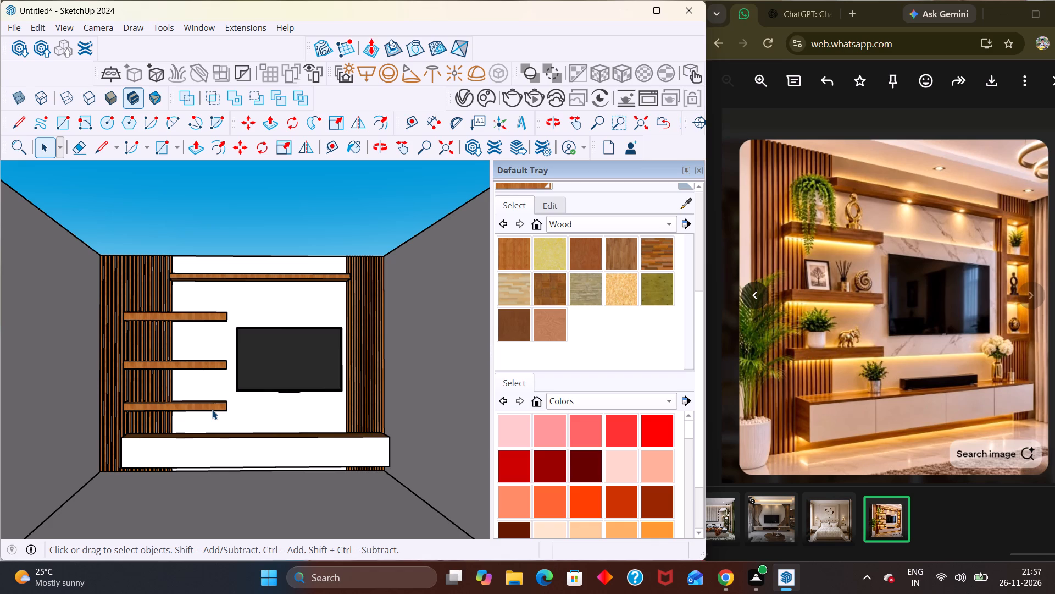
pyautogui.scroll(-3, 480, 299)
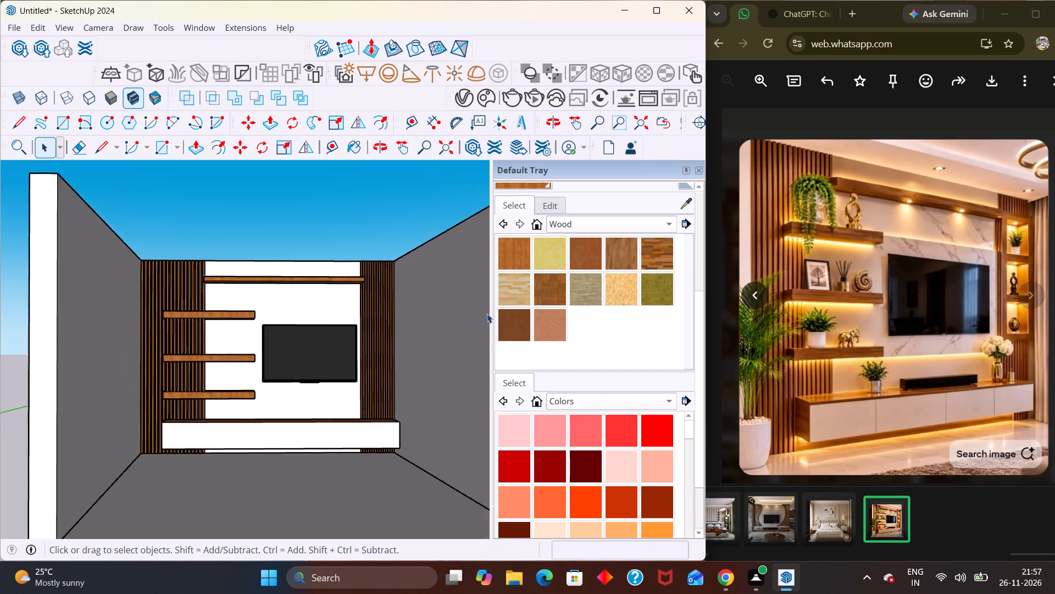
pyautogui.scroll(-1, 487, 313)
pyautogui.moveTo(368, 364); pyautogui.dragTo(342, 414, button='middle')
pyautogui.moveTo(294, 432); pyautogui.dragTo(299, 409, button='middle')
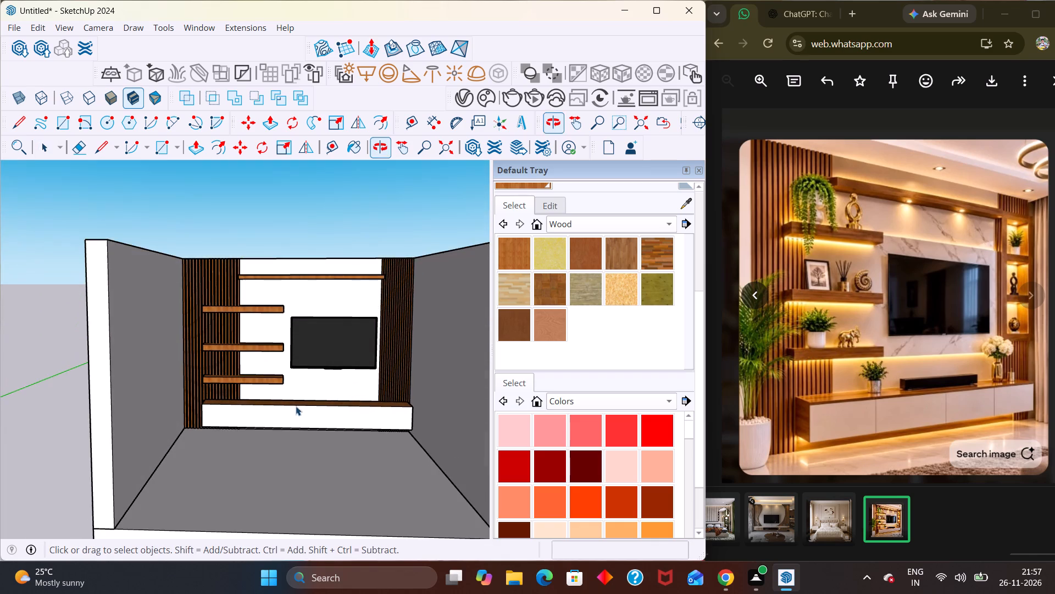
# Divide the console's front face into four equal panels by copying its vertical end edge to the far end with a /4 array.
pyautogui.scroll(4, 203, 433)
pyautogui.tripleClick(215, 402)
pyautogui.scroll(2, 199, 422)
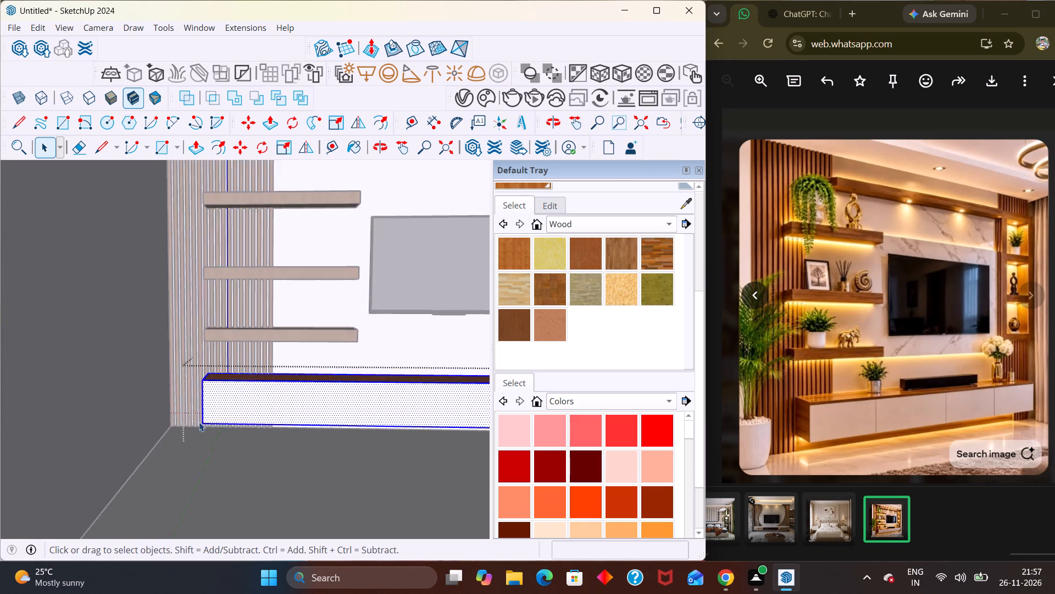
pyautogui.scroll(1, 199, 422)
pyautogui.click(213, 410)
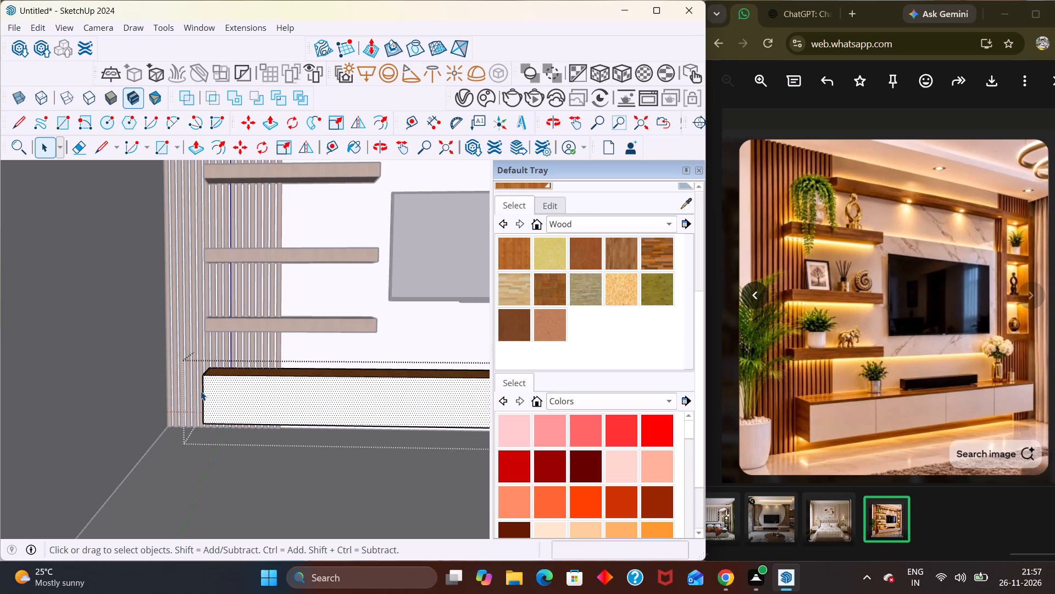
pyautogui.click(203, 397)
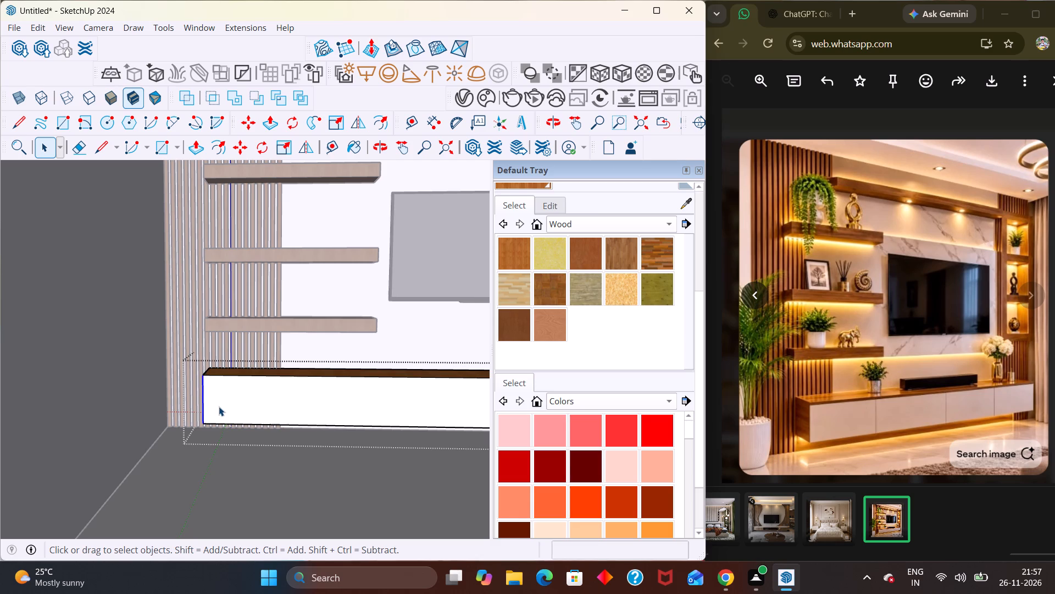
pyautogui.press('m')
pyautogui.click(202, 421)
pyautogui.scroll(-7, 165, 408)
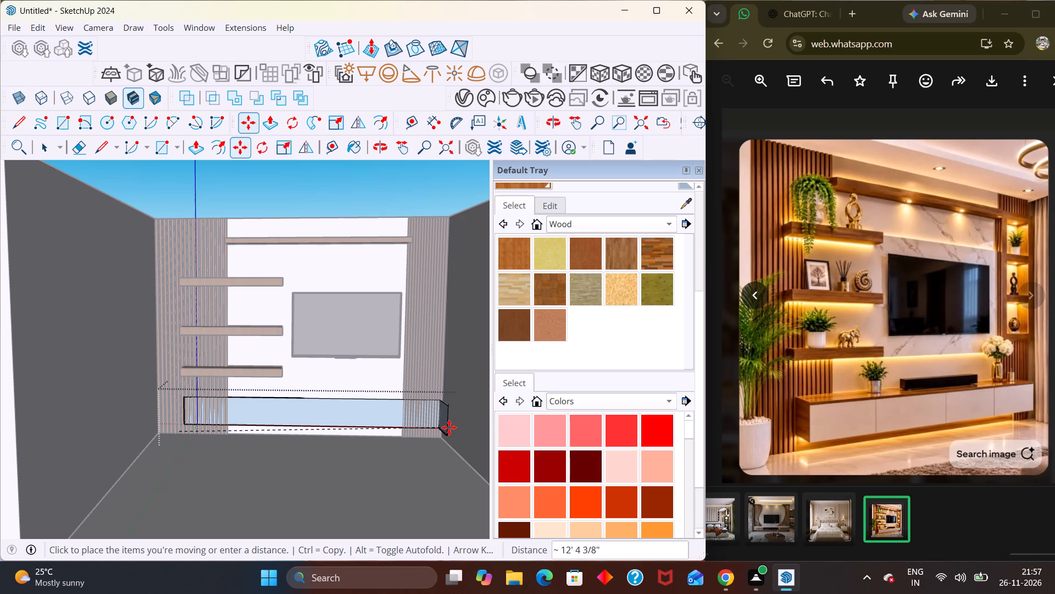
pyautogui.scroll(2, 446, 442)
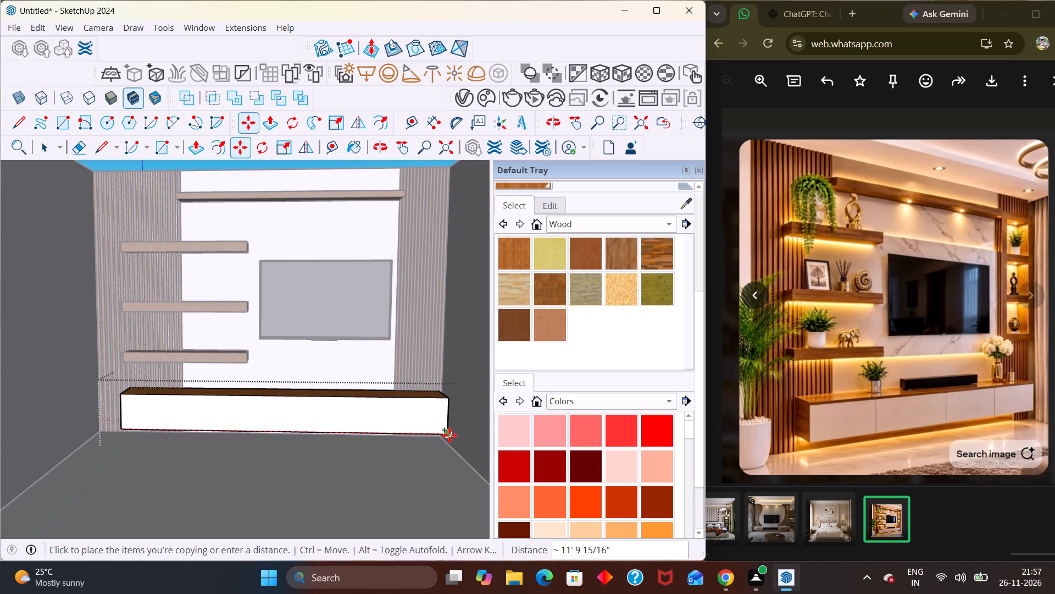
pyautogui.click(449, 434)
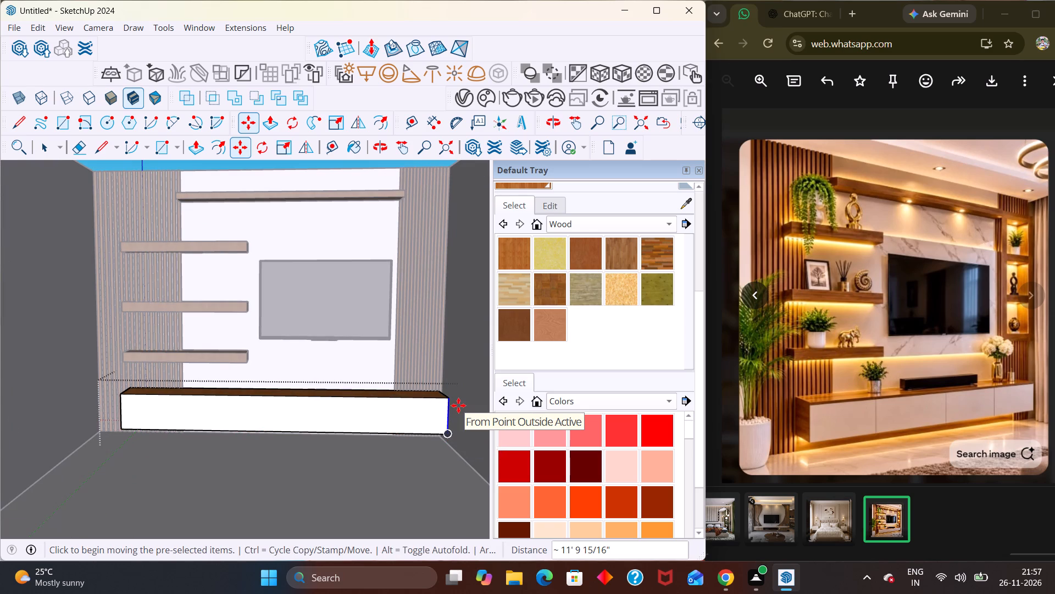
pyautogui.write('/4')
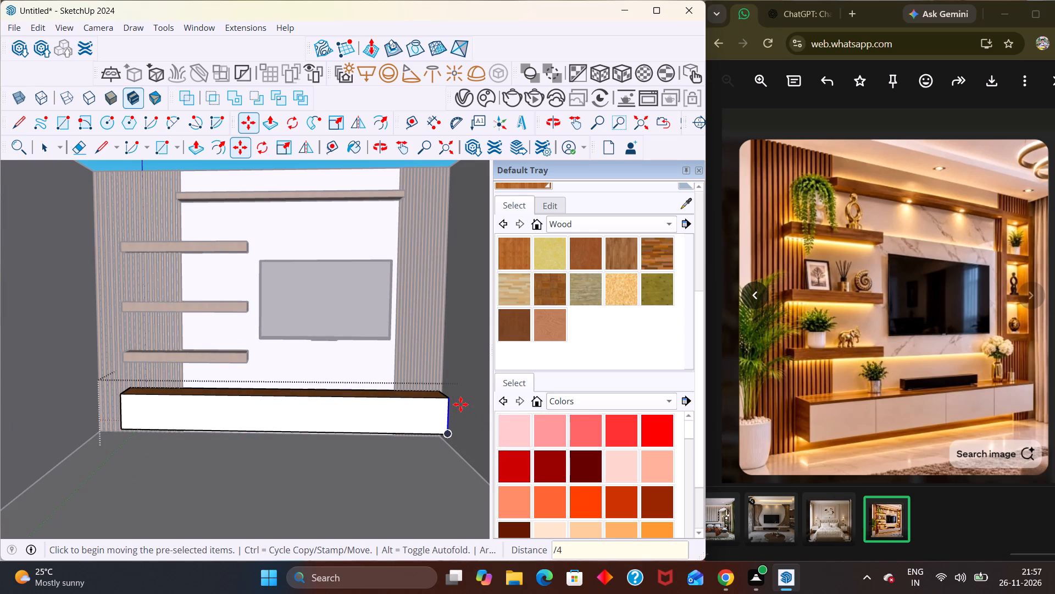
pyautogui.press('Return')
pyautogui.press('space')
pyautogui.scroll(-5, 306, 360)
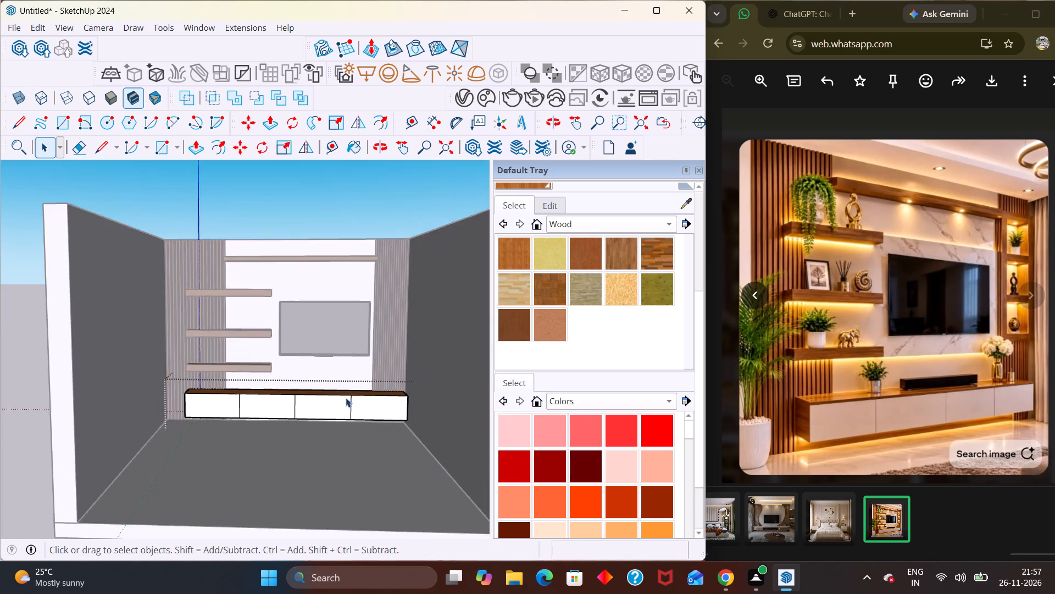
pyautogui.scroll(-2, 346, 398)
pyautogui.click(379, 240)
# Examine the room, shelves, slat panels and divided console front from several angles against the reference image.
pyautogui.scroll(3, 228, 490)
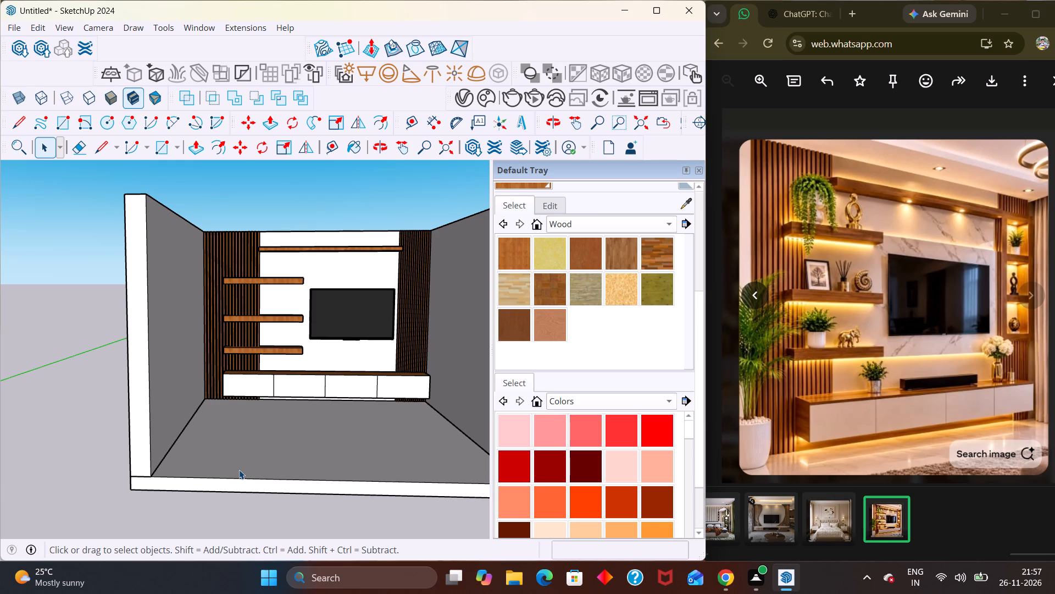
pyautogui.scroll(-3, 319, 419)
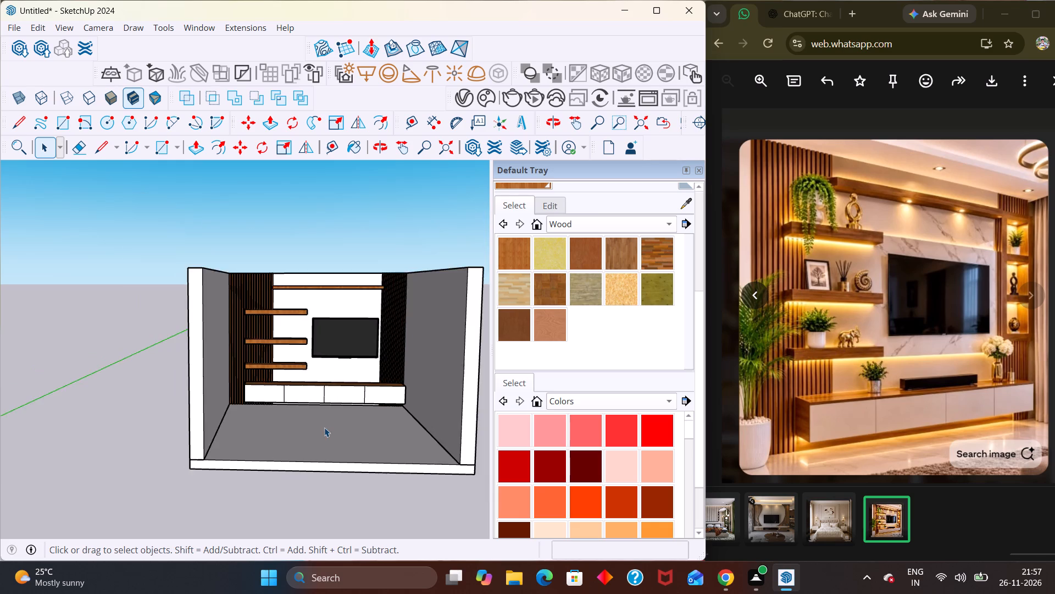
pyautogui.scroll(-3, 324, 427)
pyautogui.scroll(-1, 376, 463)
pyautogui.moveTo(376, 463); pyautogui.dragTo(395, 376, button='middle')
pyautogui.scroll(3, 390, 367)
pyautogui.moveTo(335, 372); pyautogui.dragTo(325, 427, button='middle')
pyautogui.middleClick(325, 427)
pyautogui.scroll(1, 324, 426)
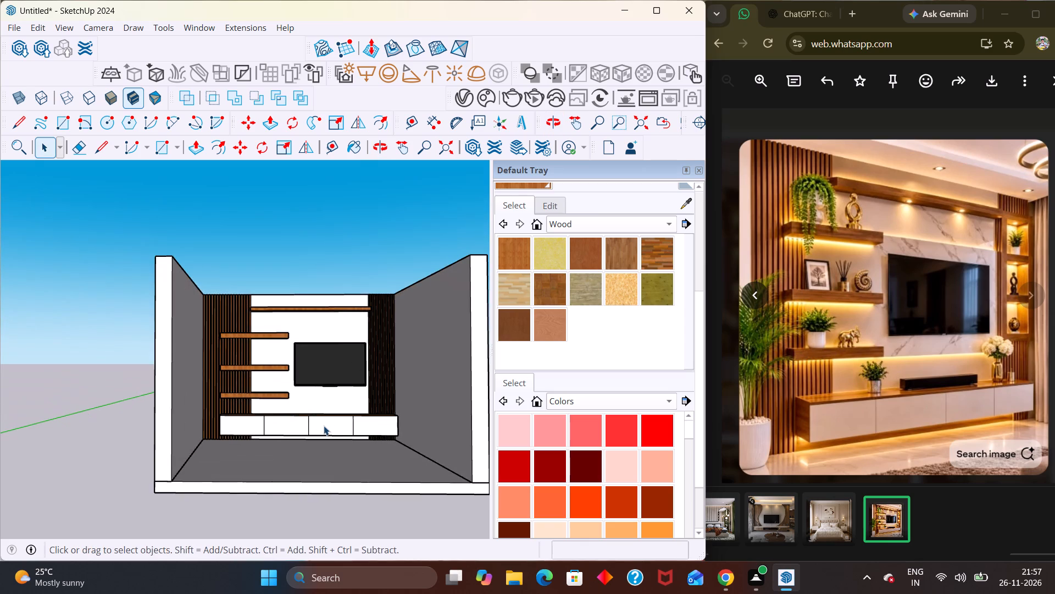
pyautogui.scroll(1, 324, 426)
pyautogui.moveTo(311, 420); pyautogui.dragTo(307, 454, button='middle')
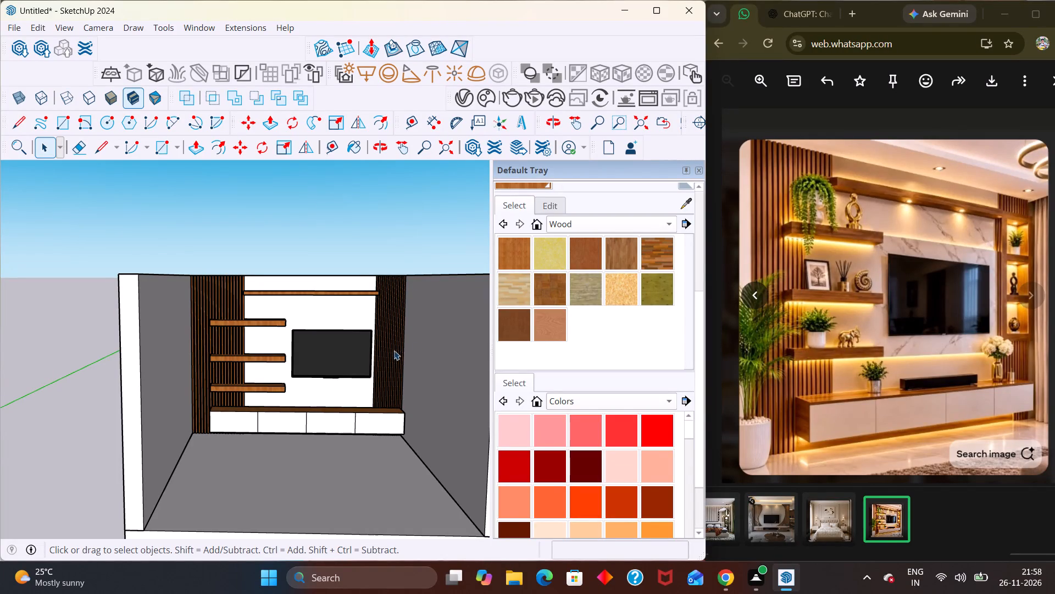
pyautogui.scroll(-5, 392, 352)
pyautogui.scroll(-1, 387, 416)
pyautogui.moveTo(386, 430); pyautogui.dragTo(376, 444, button='middle')
pyautogui.scroll(1, 376, 444)
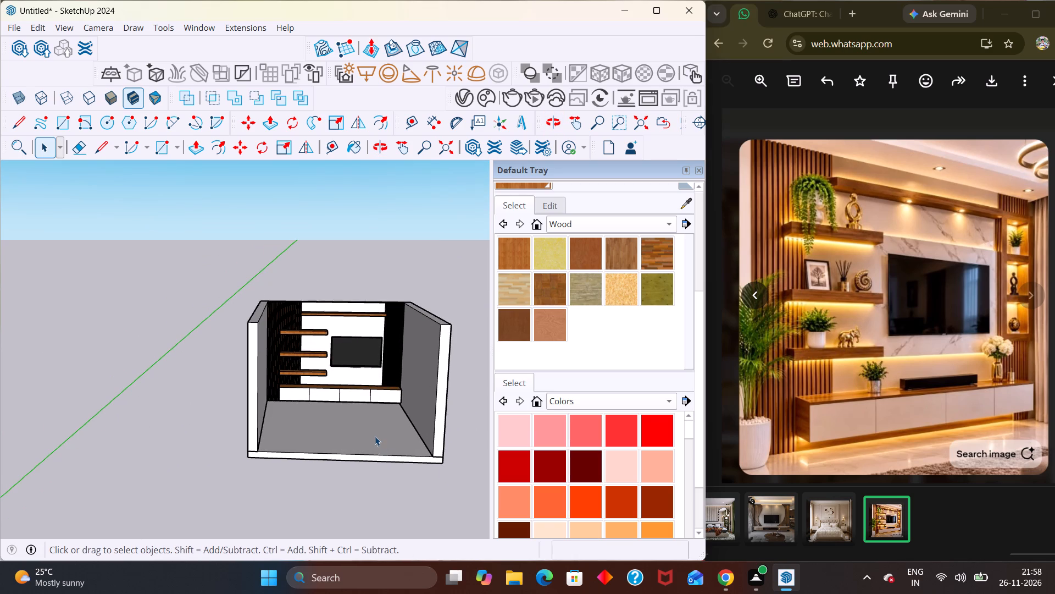
pyautogui.moveTo(294, 320); pyautogui.dragTo(248, 377, button='middle')
pyautogui.middleClick(248, 377)
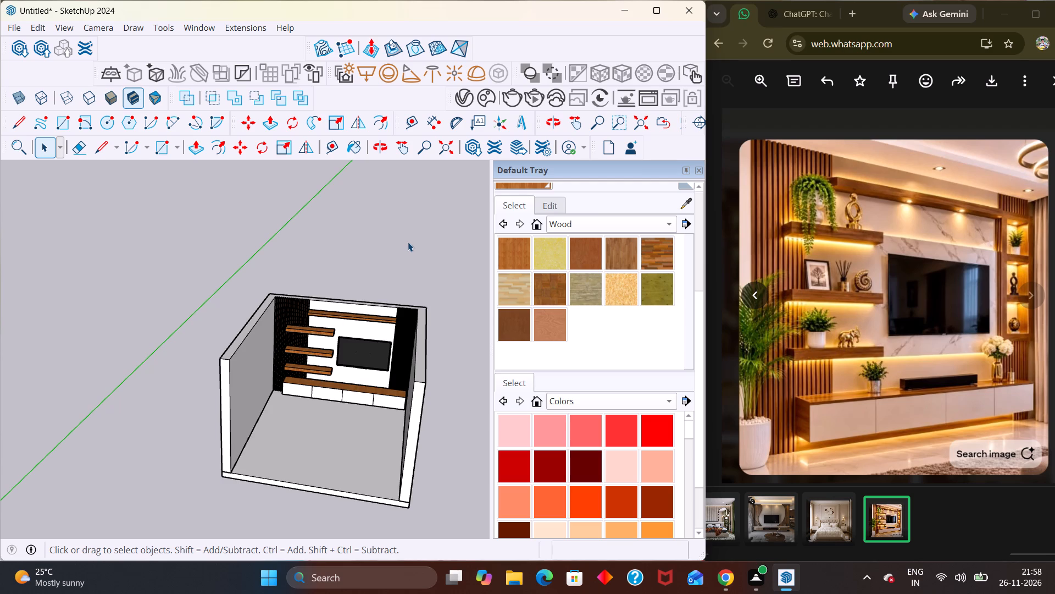
pyautogui.scroll(-1, 420, 296)
pyautogui.moveTo(432, 263); pyautogui.dragTo(437, 252, button='middle')
pyautogui.scroll(1, 437, 252)
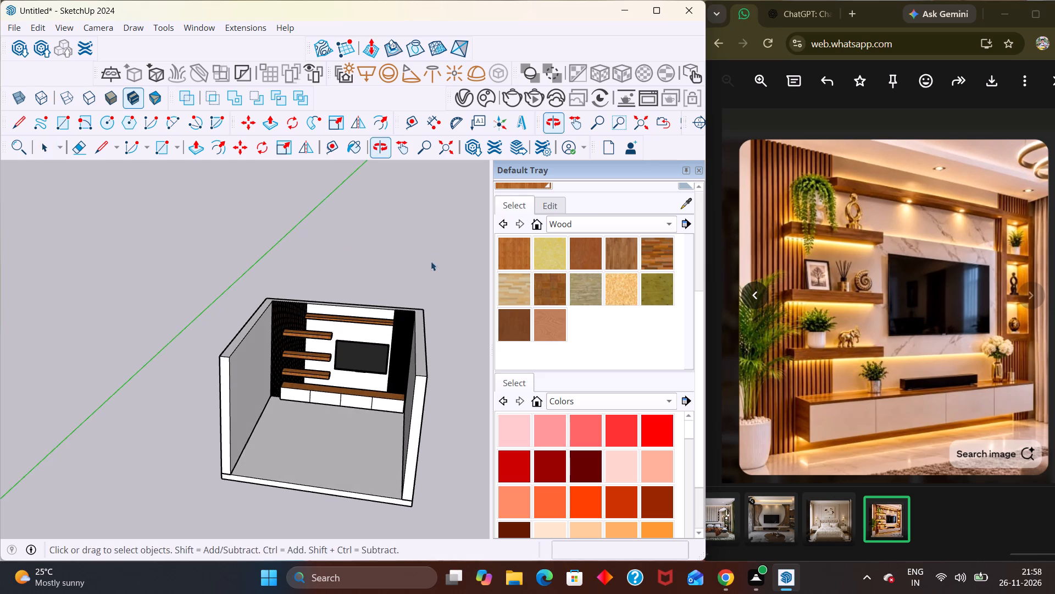
pyautogui.moveTo(434, 338); pyautogui.dragTo(475, 334, button='middle')
pyautogui.middleClick(475, 334)
pyautogui.scroll(3, 428, 335)
pyautogui.scroll(3, 325, 367)
pyautogui.moveTo(285, 361); pyautogui.dragTo(258, 359, button='middle')
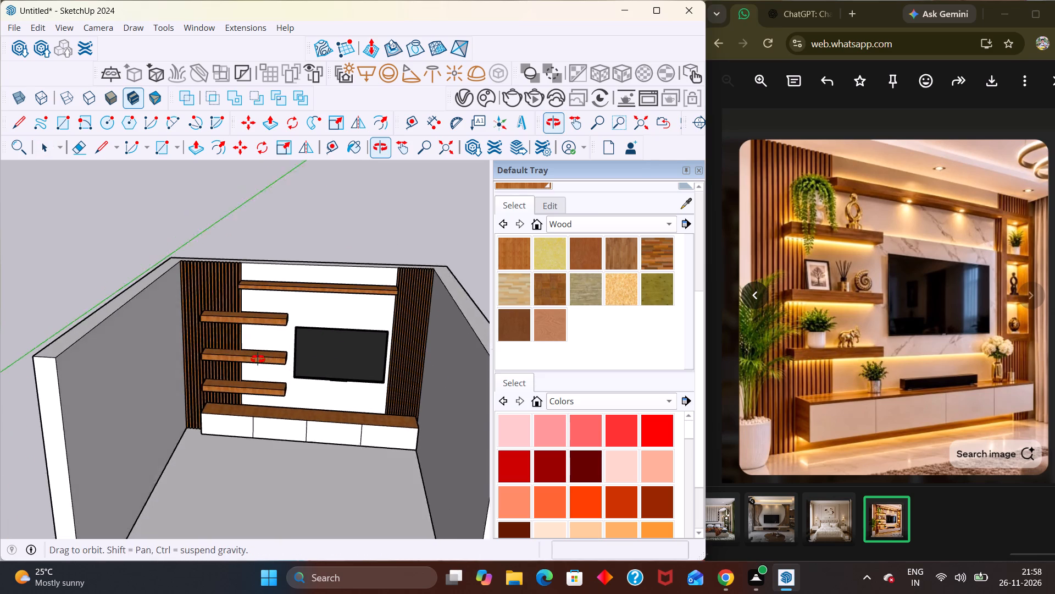
pyautogui.moveTo(258, 359); pyautogui.dragTo(255, 364, button='middle')
pyautogui.moveTo(256, 364); pyautogui.dragTo(257, 333, button='middle')
pyautogui.scroll(2, 256, 364)
pyautogui.scroll(3, 277, 322)
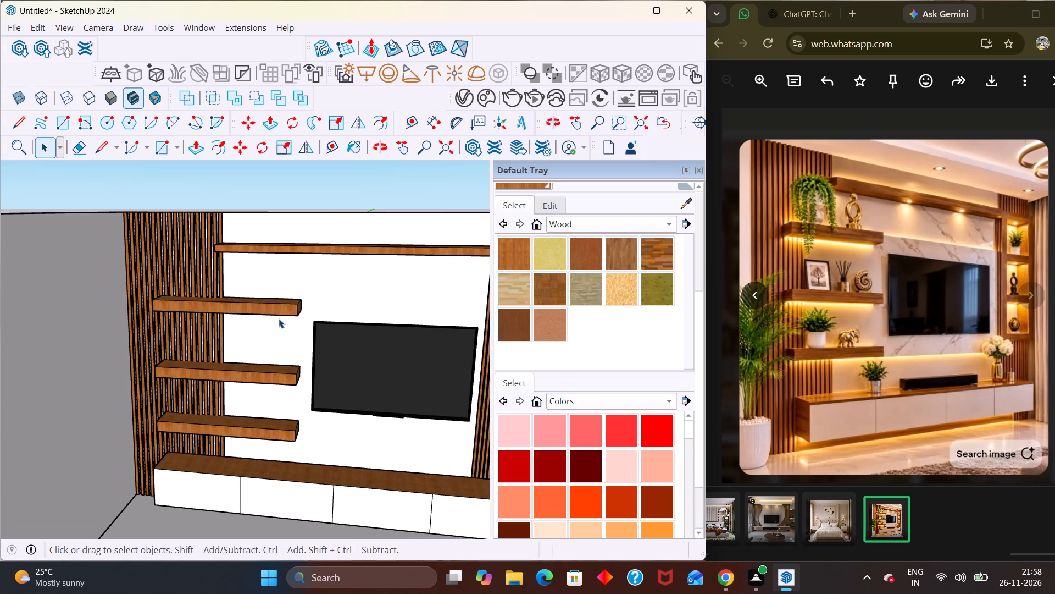
pyautogui.moveTo(280, 320); pyautogui.dragTo(229, 436, button='middle')
pyautogui.moveTo(228, 430); pyautogui.dragTo(227, 422, button='middle')
pyautogui.scroll(3, 219, 233)
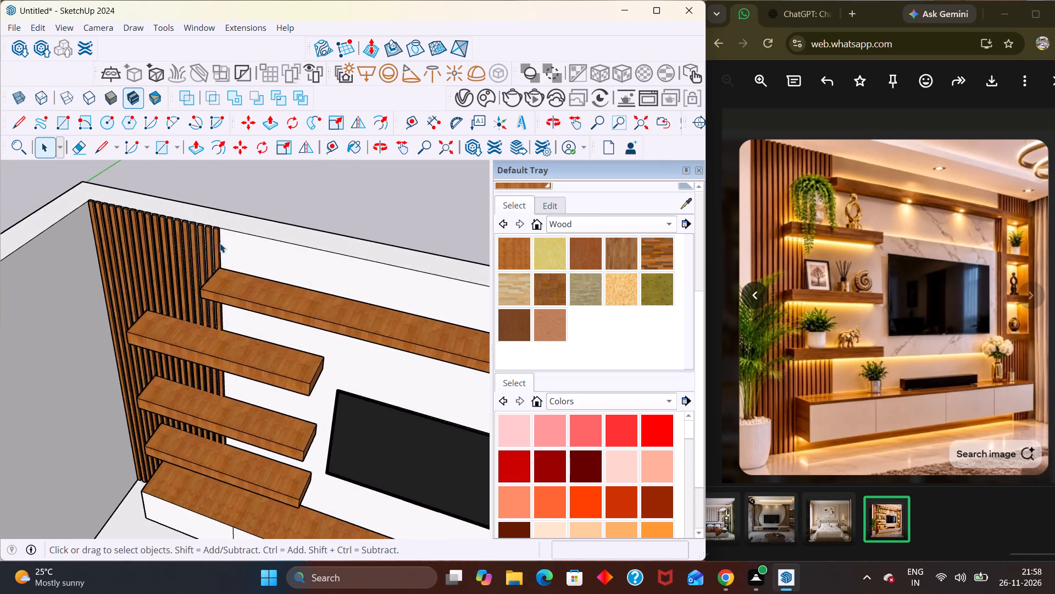
pyautogui.moveTo(225, 296); pyautogui.dragTo(327, 310, button='middle')
pyautogui.scroll(1, 325, 313)
pyautogui.scroll(-4, 280, 323)
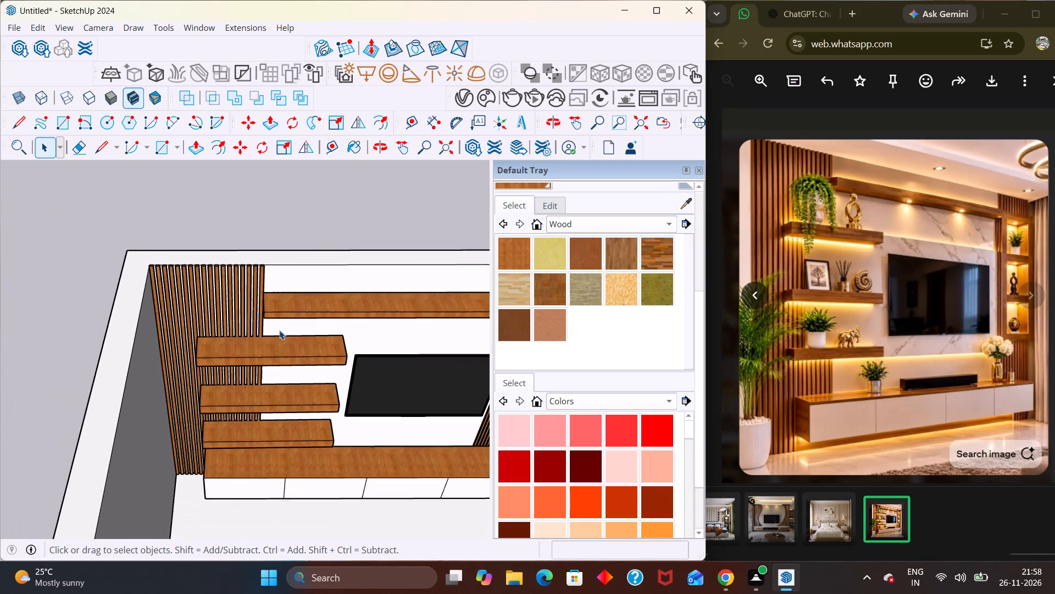
pyautogui.scroll(-7, 278, 334)
pyautogui.scroll(1, 300, 306)
pyautogui.moveTo(316, 355); pyautogui.dragTo(299, 291, button='middle')
pyautogui.scroll(1, 321, 240)
pyautogui.scroll(-1, 309, 272)
pyautogui.scroll(3, 299, 292)
pyautogui.middleClick(299, 291)
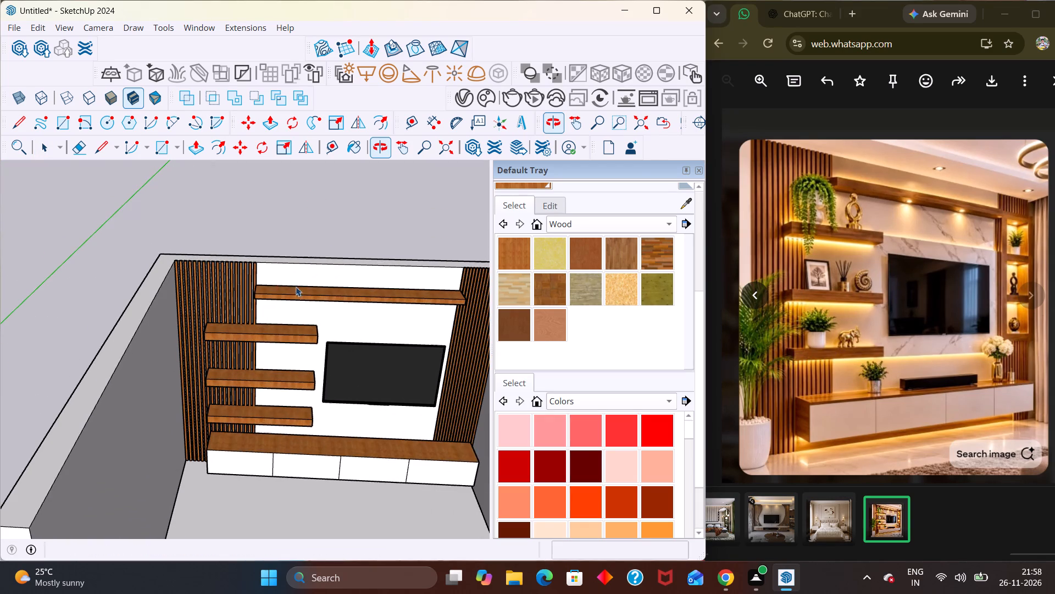
pyautogui.scroll(-2, 293, 282)
pyautogui.moveTo(297, 290); pyautogui.dragTo(324, 232, button='middle')
pyautogui.scroll(1, 319, 271)
pyautogui.scroll(-3, 387, 269)
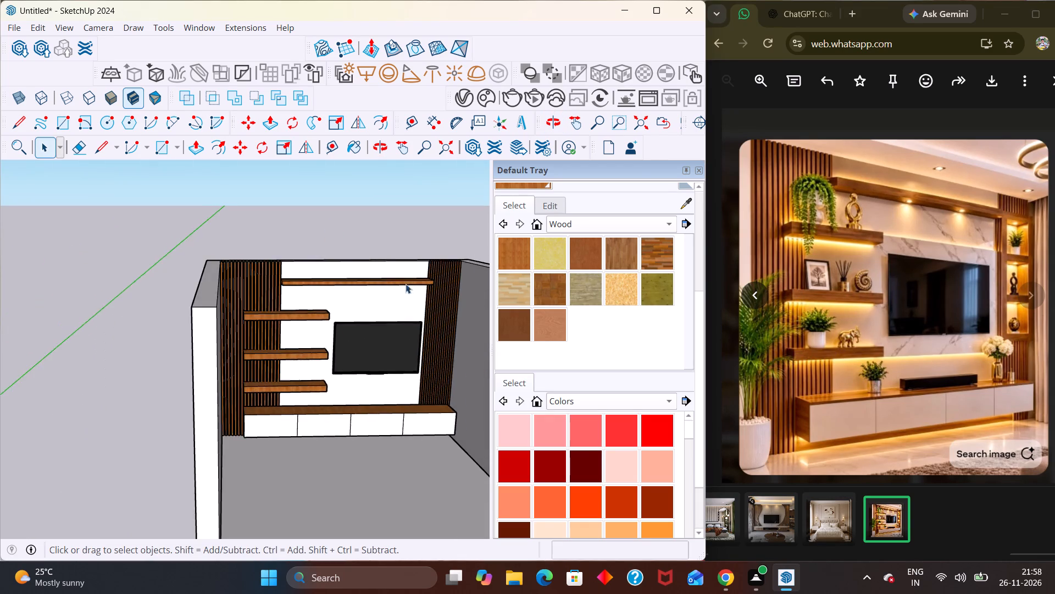
# Inspect the slat panel beside the TV, where the reference image has the display niche.
pyautogui.scroll(2, 438, 296)
pyautogui.moveTo(441, 298); pyautogui.dragTo(380, 288, button='middle')
pyautogui.scroll(-5, 301, 277)
pyautogui.scroll(2, 412, 323)
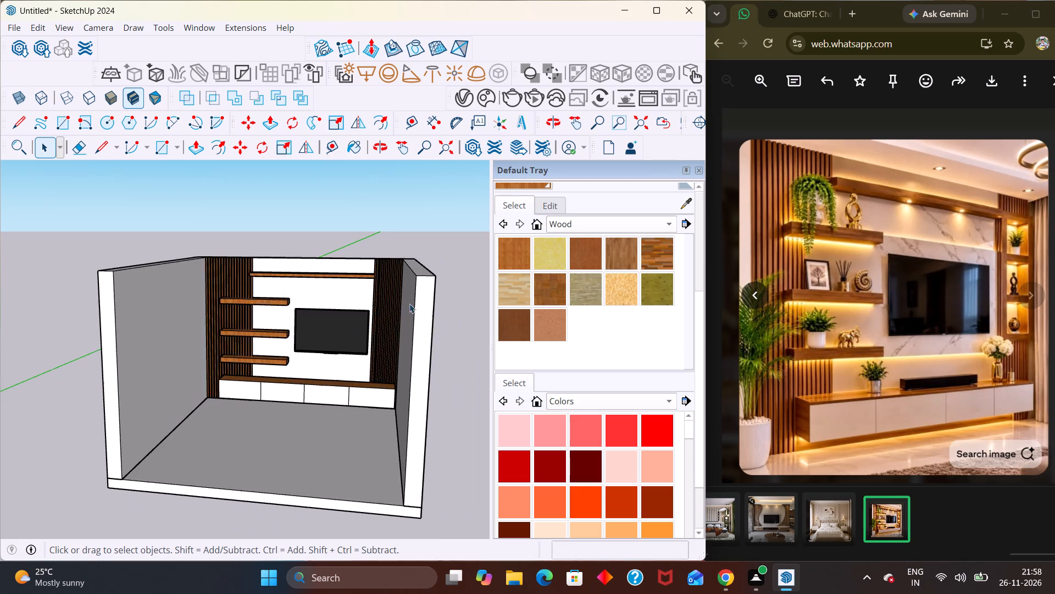
pyautogui.scroll(3, 409, 304)
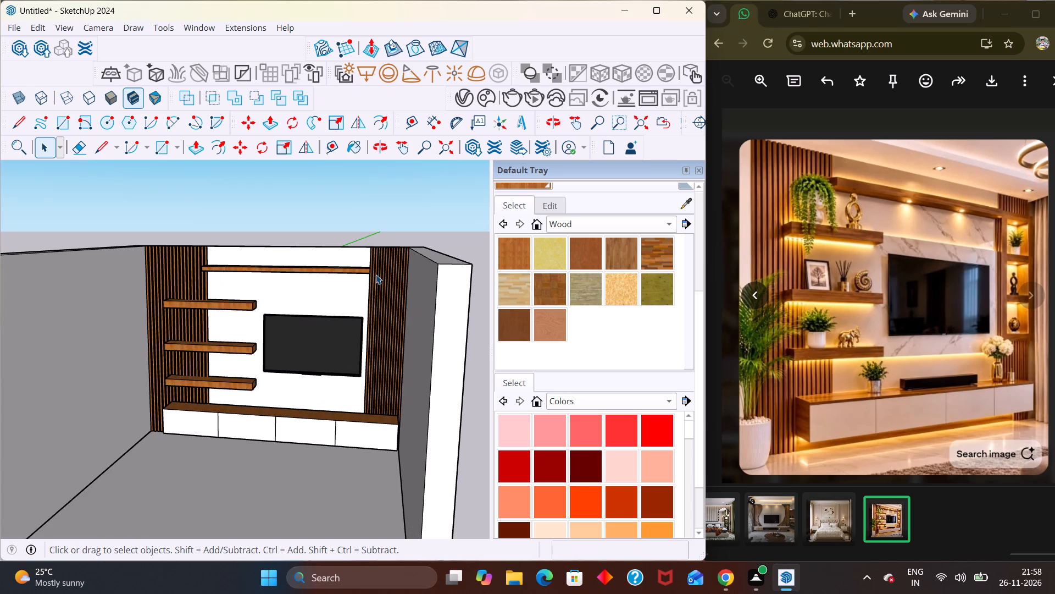
pyautogui.moveTo(375, 273); pyautogui.dragTo(397, 381)
pyautogui.moveTo(397, 381); pyautogui.dragTo(401, 375)
pyautogui.scroll(-6, 334, 354)
pyautogui.scroll(1, 286, 360)
pyautogui.moveTo(385, 356); pyautogui.dragTo(405, 320, button='middle')
pyautogui.scroll(1, 404, 320)
pyautogui.scroll(-7, 385, 332)
pyautogui.moveTo(403, 367); pyautogui.dragTo(382, 430, button='middle')
pyautogui.scroll(-1, 382, 431)
pyautogui.scroll(1, 382, 430)
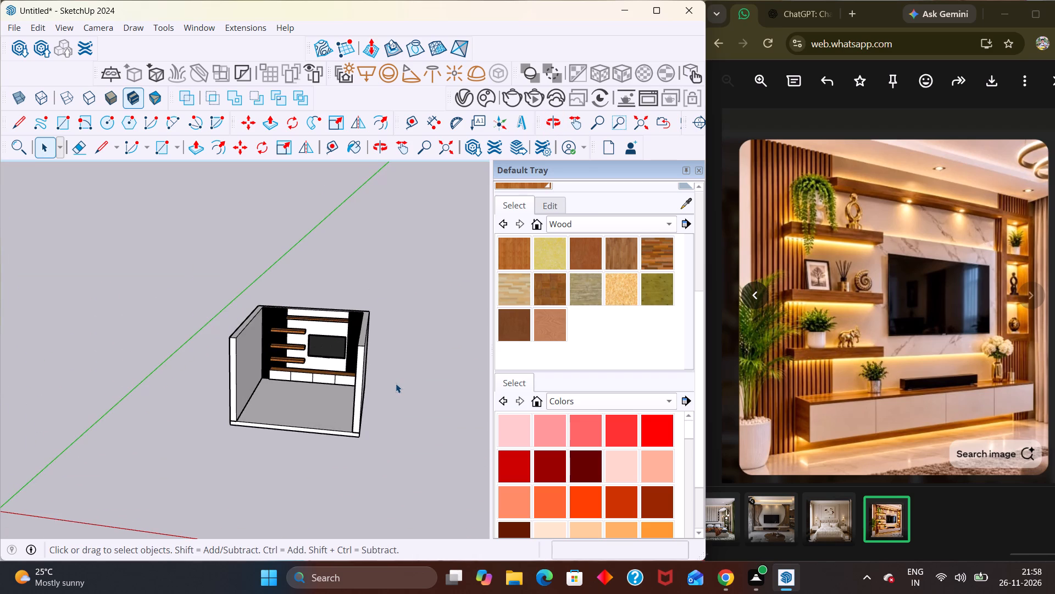
# Draw a square of about 2' 5/8" per side on the ground outside the room, beside the side wall nearest the TV.
pyautogui.press('r')
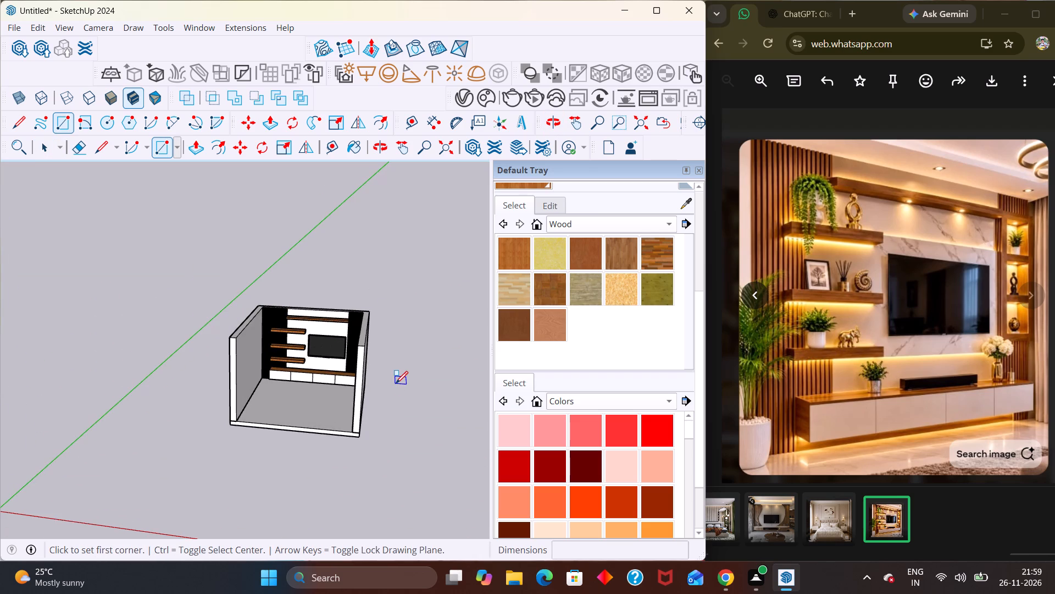
pyautogui.click(401, 413)
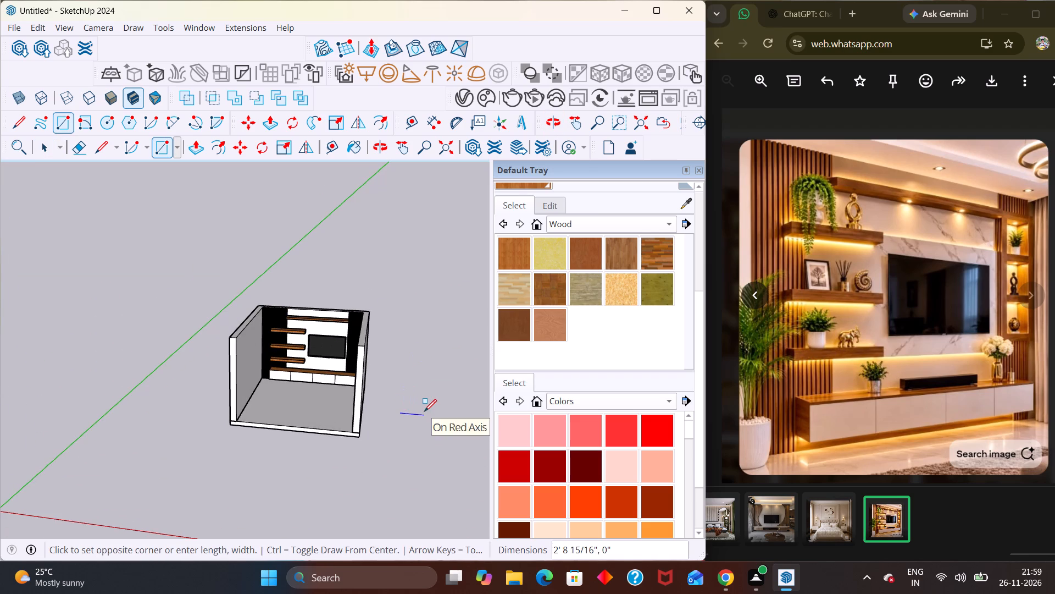
pyautogui.scroll(2, 424, 410)
pyautogui.moveTo(423, 435); pyautogui.dragTo(419, 471, button='middle')
pyautogui.scroll(1, 426, 446)
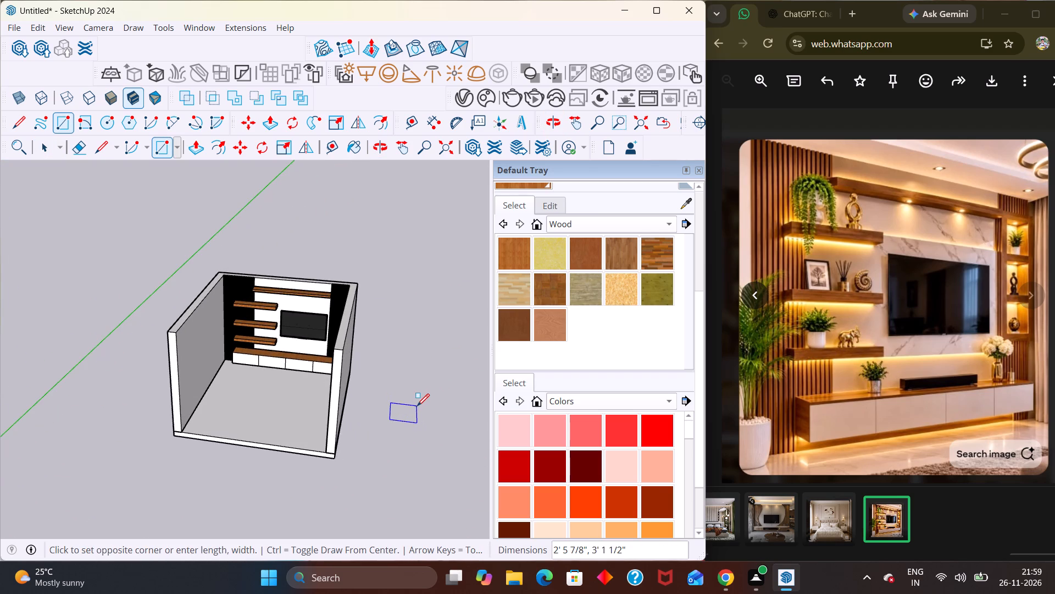
pyautogui.scroll(7, 416, 408)
pyautogui.moveTo(415, 411); pyautogui.dragTo(393, 502, button='middle')
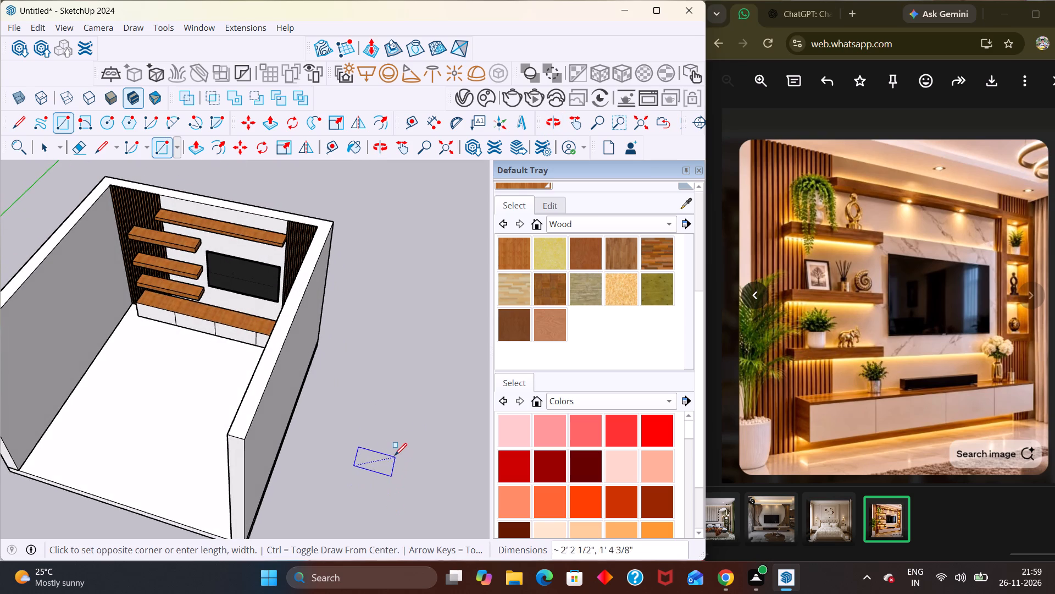
pyautogui.click(396, 444)
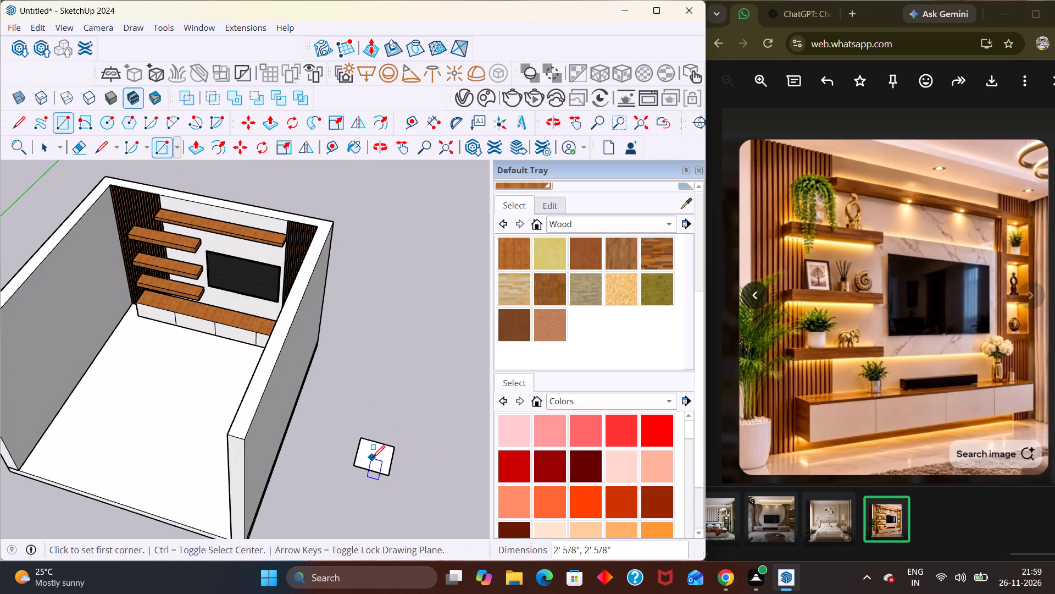
# Make the new ground square, including its edges, a group.
pyautogui.press('space')
pyautogui.doubleClick(374, 458)
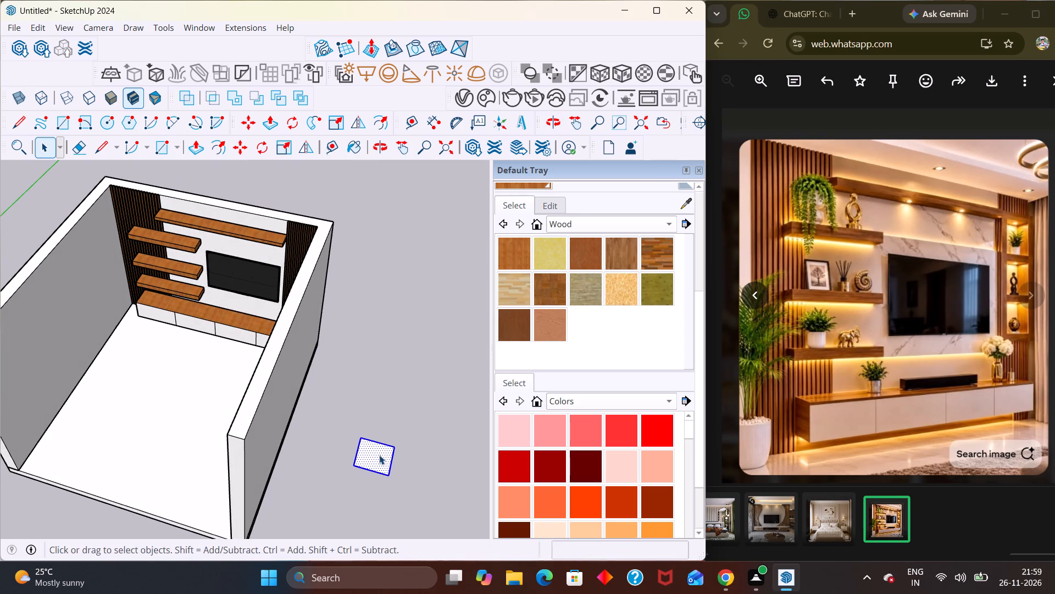
pyautogui.rightClick(379, 454)
pyautogui.click(433, 281)
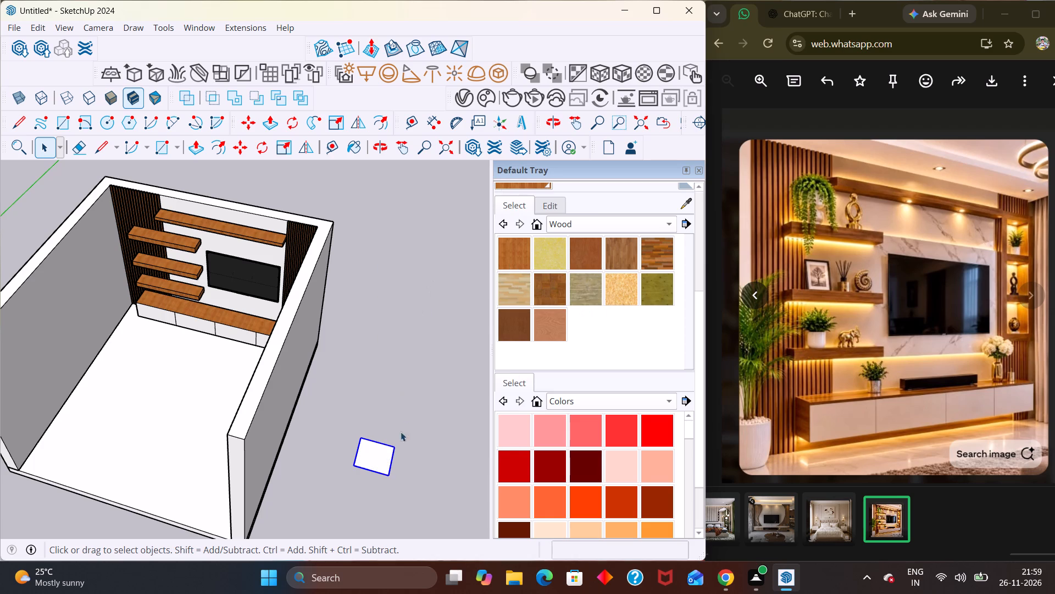
# Inside the new group, extrude the square upward about 7' 4" into a tall block with Push/Pull.
pyautogui.doubleClick(372, 459)
pyautogui.press('p')
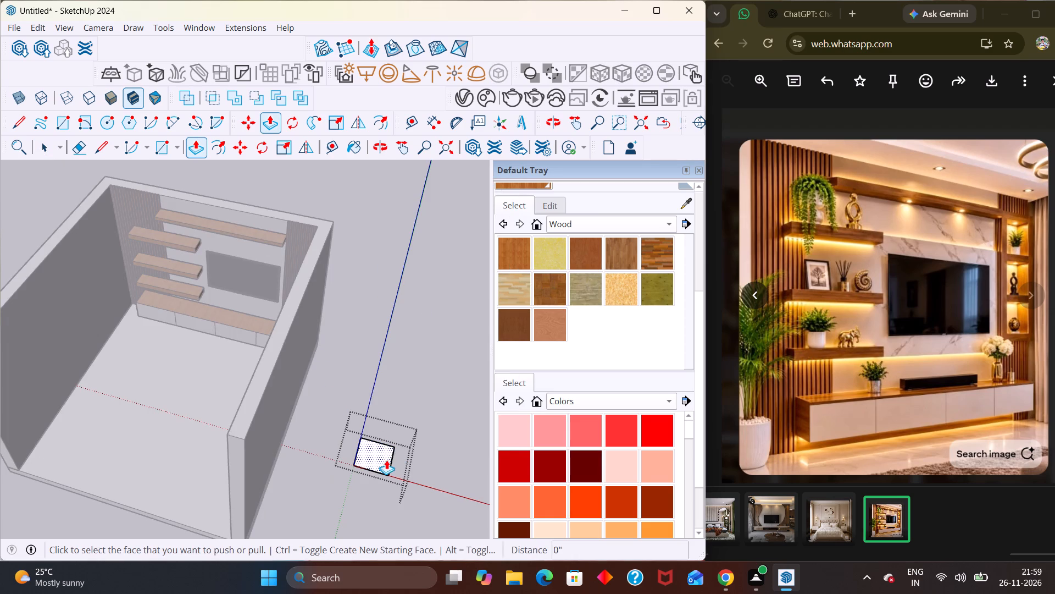
pyautogui.click(386, 460)
pyautogui.moveTo(387, 442); pyautogui.dragTo(441, 241, button='middle')
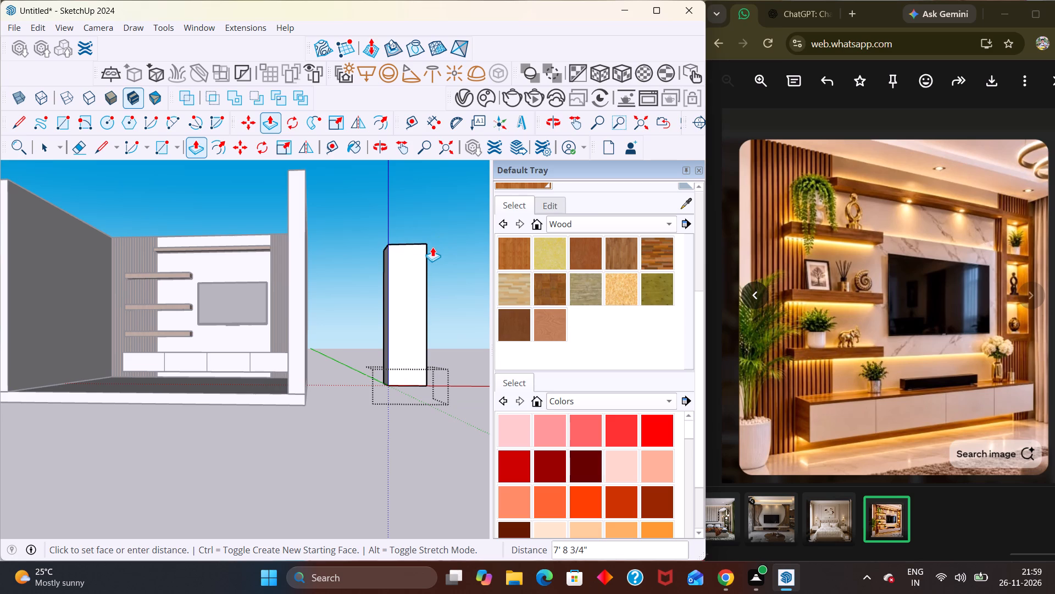
pyautogui.click(430, 254)
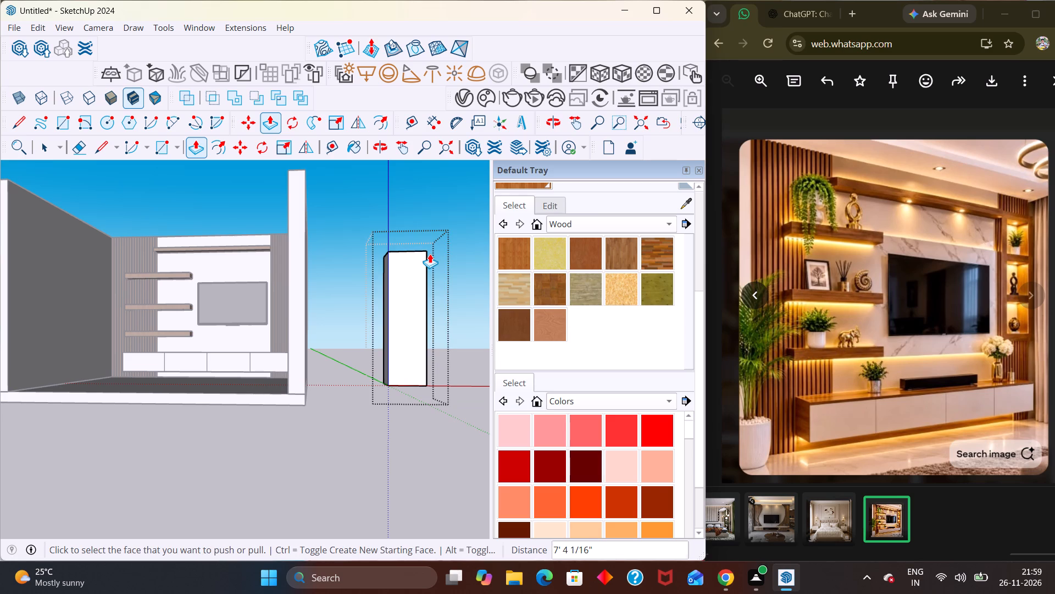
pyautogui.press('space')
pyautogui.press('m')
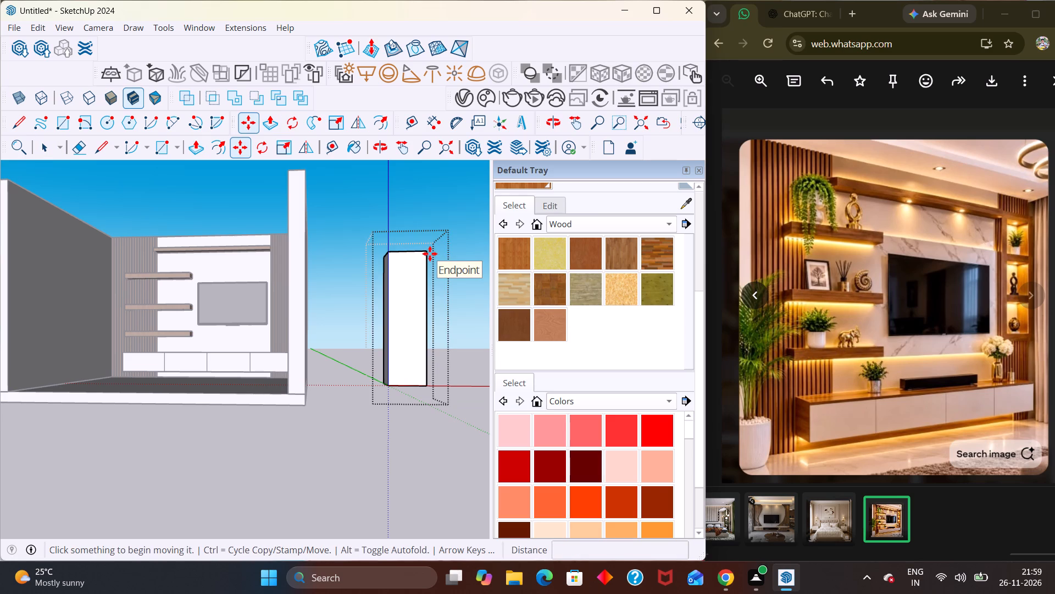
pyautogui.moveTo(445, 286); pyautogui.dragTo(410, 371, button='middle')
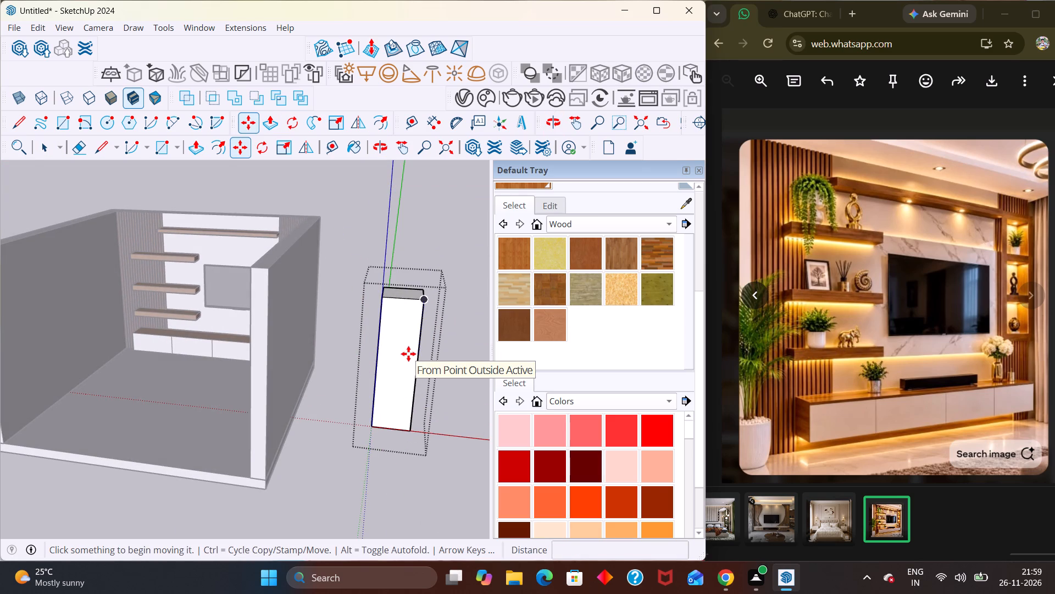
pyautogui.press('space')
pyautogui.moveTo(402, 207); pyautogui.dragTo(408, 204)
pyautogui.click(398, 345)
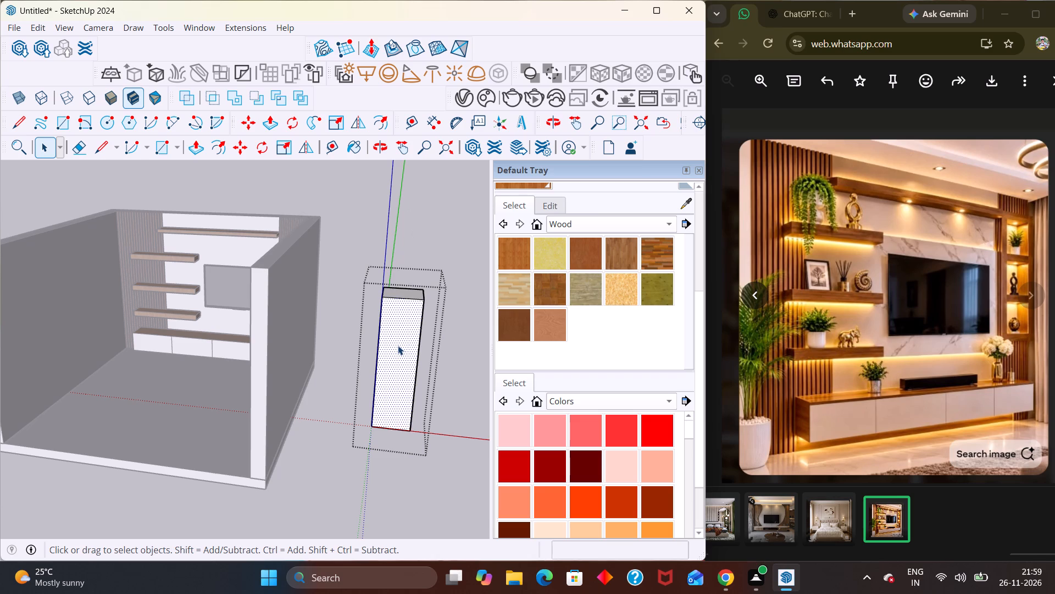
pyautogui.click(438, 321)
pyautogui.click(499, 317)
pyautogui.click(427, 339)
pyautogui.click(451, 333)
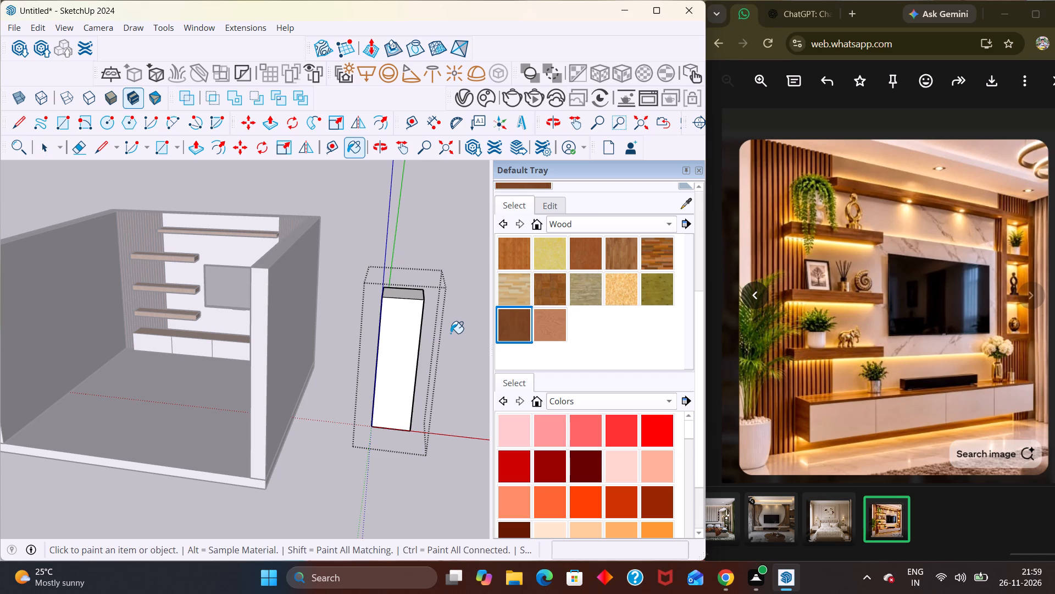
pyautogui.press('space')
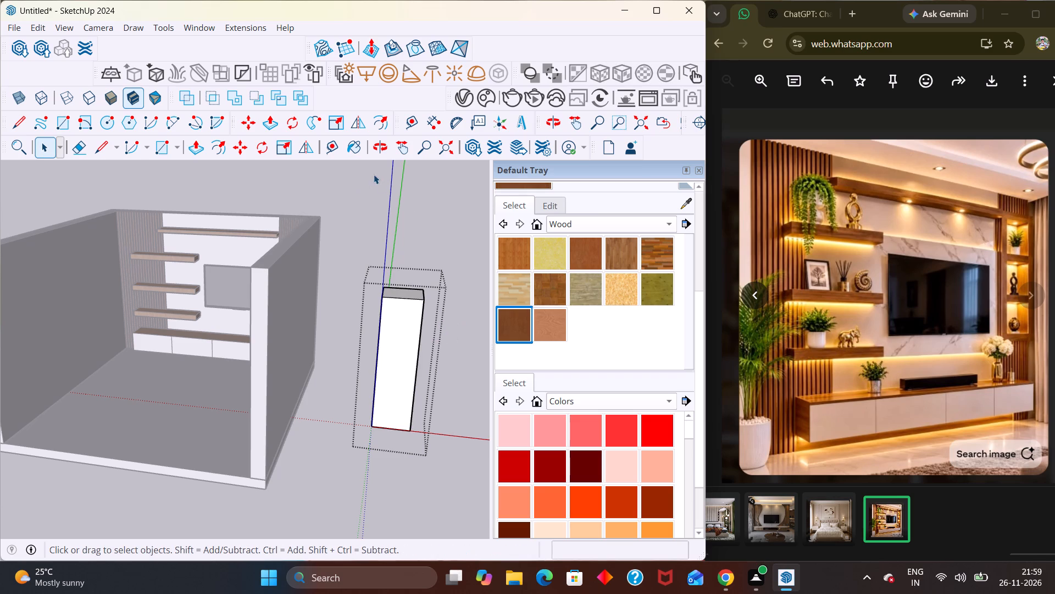
# Move the tall block about 9' 11" into the room's TV-wall corner, in front of the slat panel above the console.
pyautogui.moveTo(454, 227); pyautogui.dragTo(461, 224)
pyautogui.click(438, 256)
pyautogui.click(412, 340)
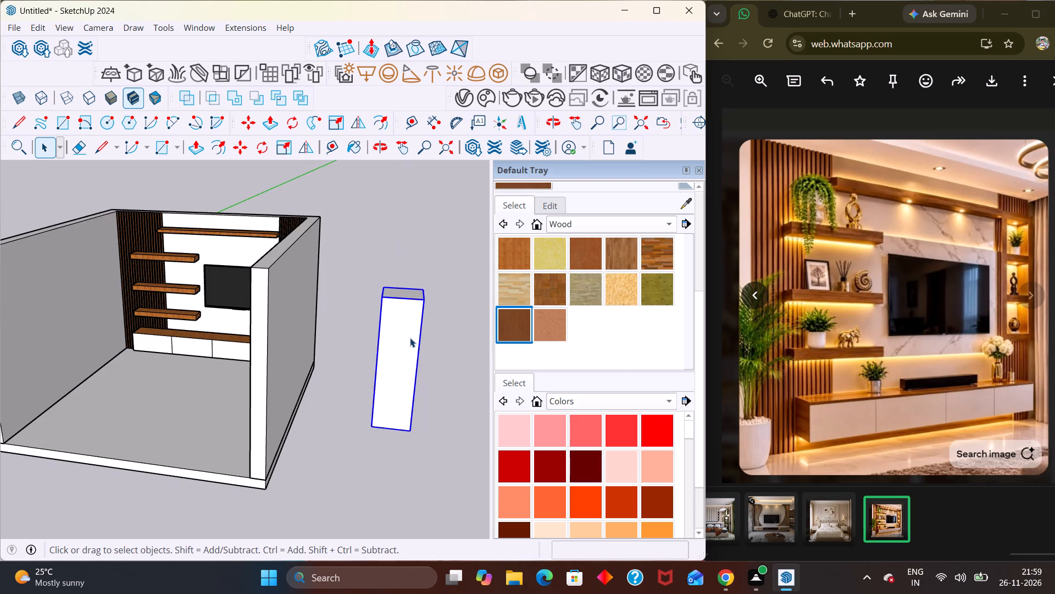
pyautogui.press('m')
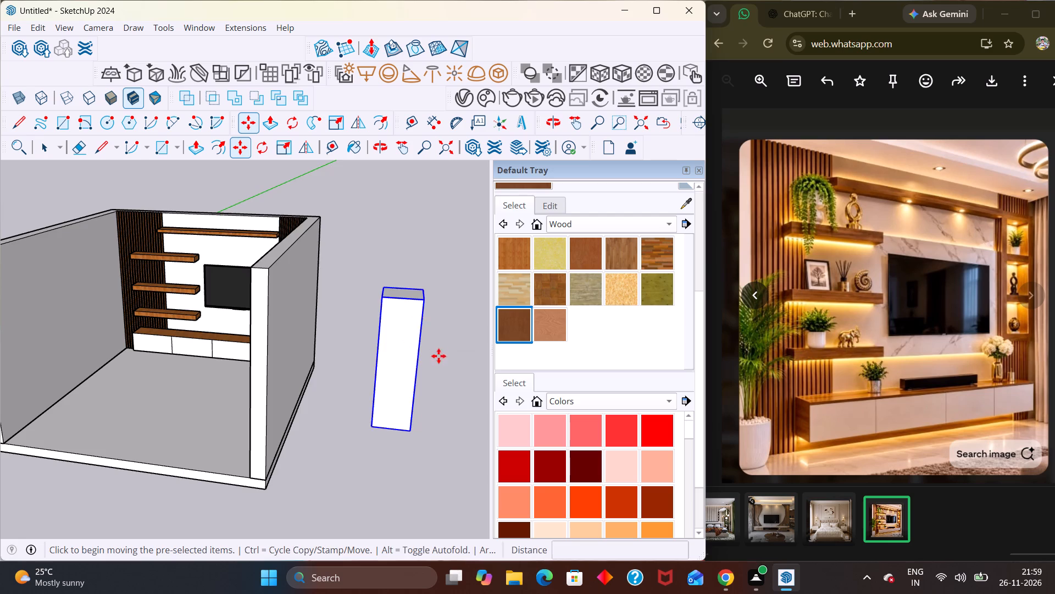
pyautogui.moveTo(438, 357); pyautogui.dragTo(321, 517, button='middle')
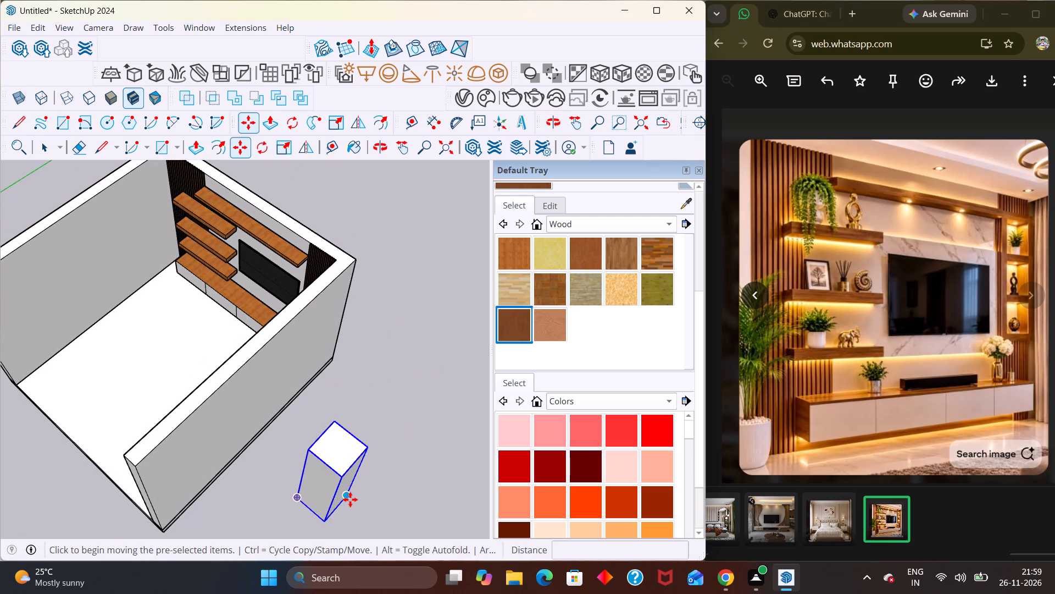
pyautogui.click(350, 499)
pyautogui.moveTo(291, 402); pyautogui.dragTo(246, 238, button='middle')
pyautogui.moveTo(121, 216); pyautogui.dragTo(6, 178, button='middle')
pyautogui.scroll(1, 43, 129)
pyautogui.moveTo(134, 170); pyautogui.dragTo(263, 262, button='middle')
pyautogui.scroll(-1, 210, 210)
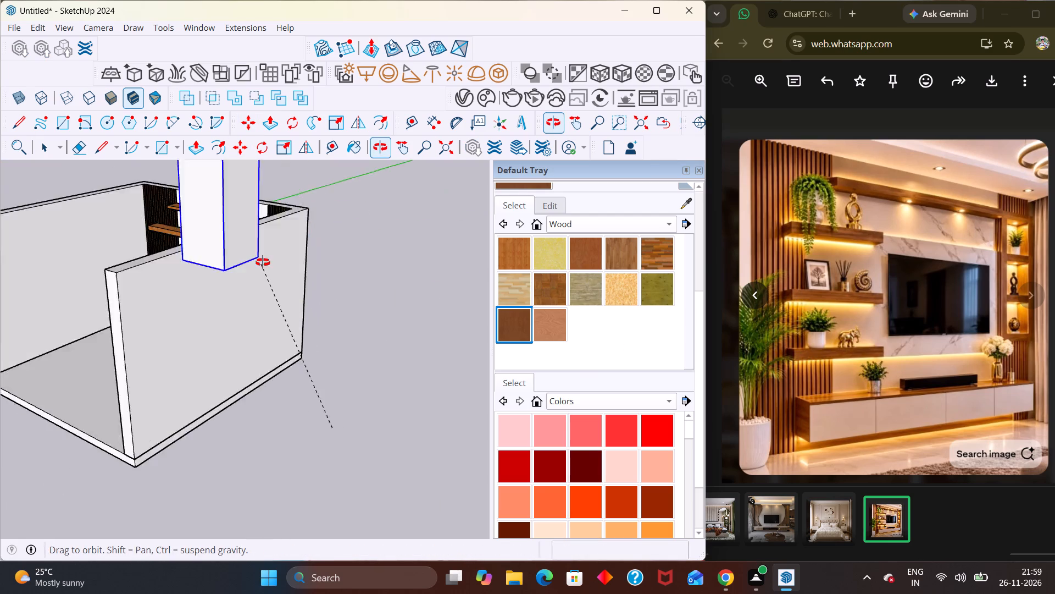
pyautogui.moveTo(263, 262); pyautogui.dragTo(421, 289, button='middle')
pyautogui.scroll(1, 421, 289)
pyautogui.scroll(-5, 417, 288)
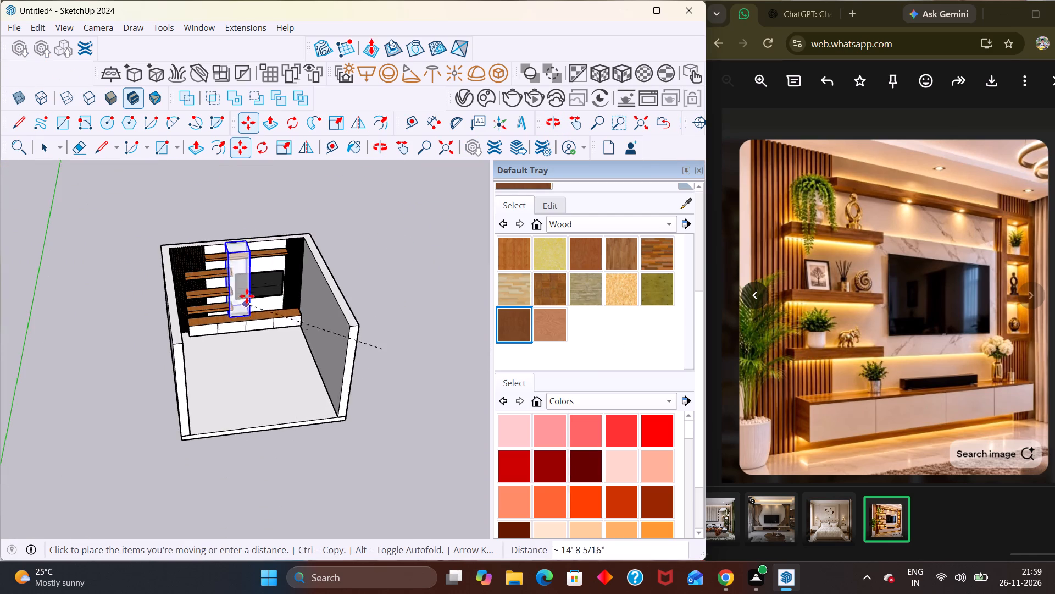
pyautogui.scroll(3, 262, 280)
pyautogui.scroll(4, 319, 265)
pyautogui.scroll(-1, 319, 276)
pyautogui.scroll(5, 318, 287)
pyautogui.moveTo(315, 301); pyautogui.dragTo(309, 322, button='middle')
pyautogui.scroll(-6, 307, 340)
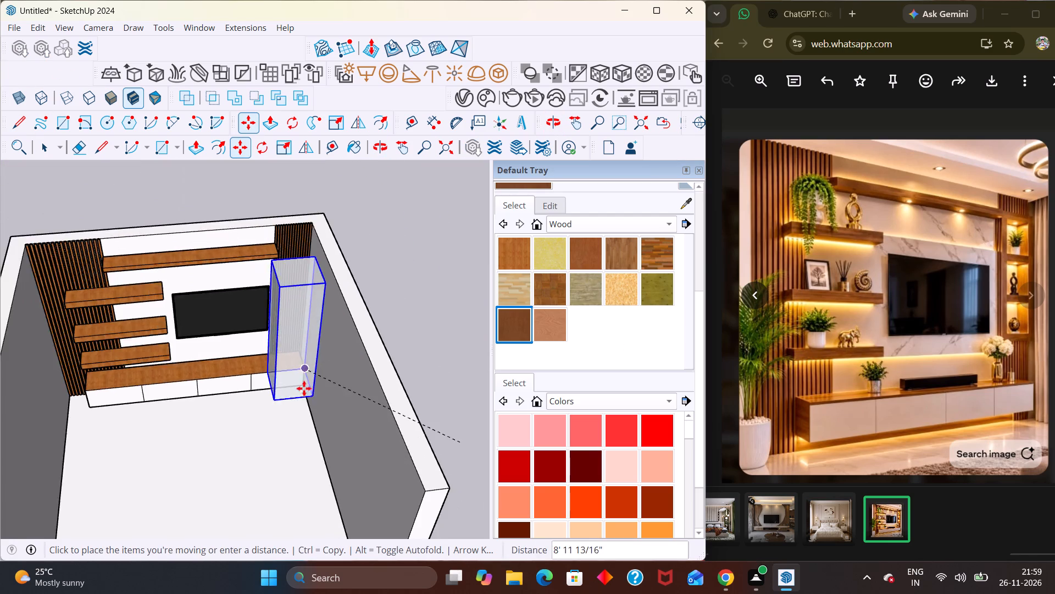
pyautogui.scroll(-3, 304, 388)
pyautogui.scroll(5, 303, 389)
pyautogui.moveTo(316, 342); pyautogui.dragTo(299, 475, button='middle')
pyautogui.scroll(2, 302, 483)
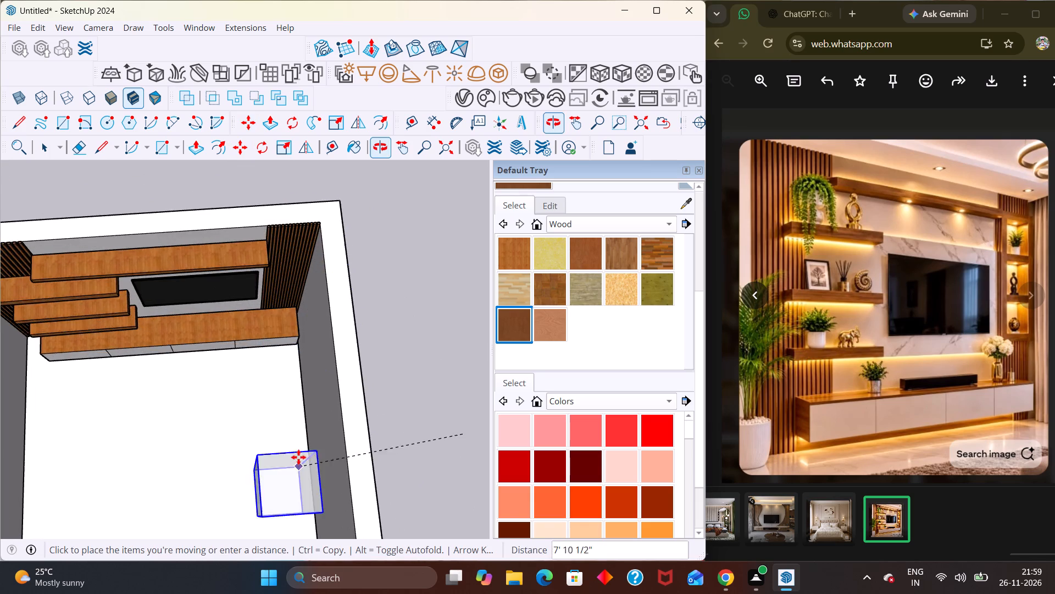
pyautogui.scroll(3, 295, 371)
pyautogui.scroll(2, 331, 294)
pyautogui.scroll(-7, 297, 269)
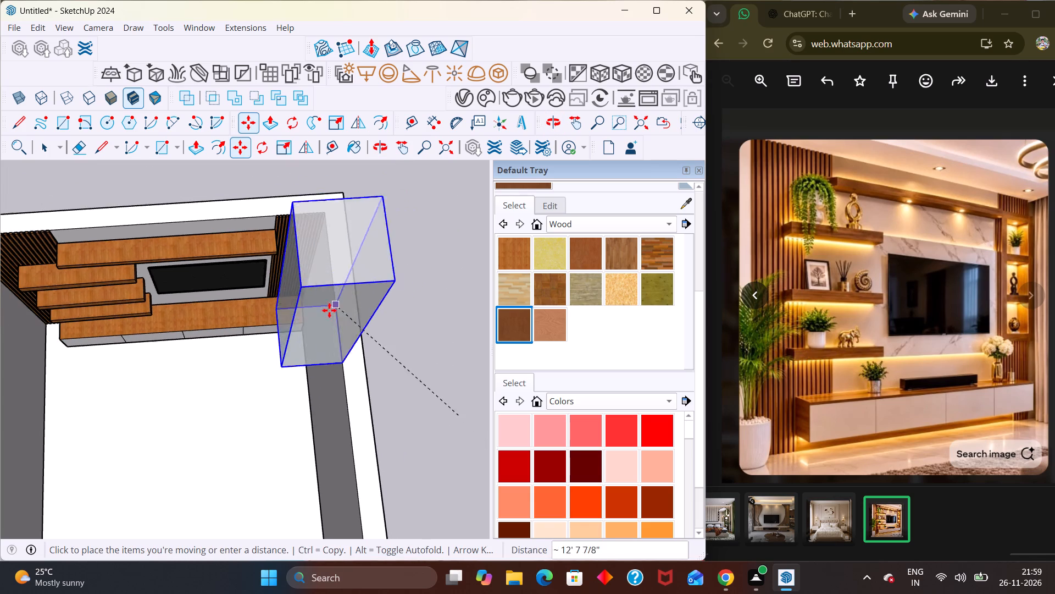
pyautogui.moveTo(304, 312); pyautogui.dragTo(378, 100, button='middle')
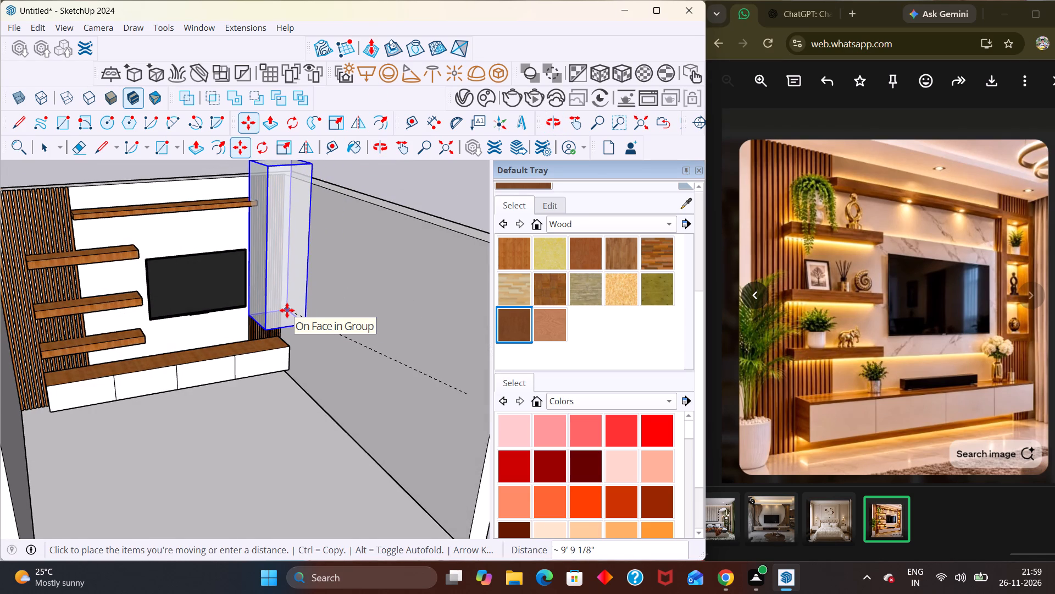
pyautogui.scroll(7, 287, 310)
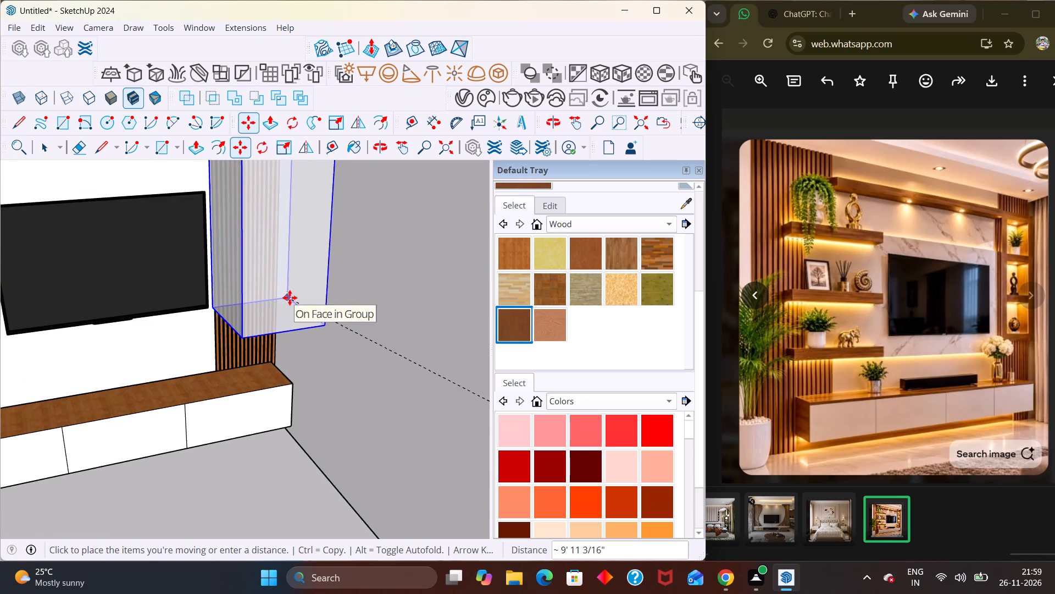
pyautogui.click(291, 297)
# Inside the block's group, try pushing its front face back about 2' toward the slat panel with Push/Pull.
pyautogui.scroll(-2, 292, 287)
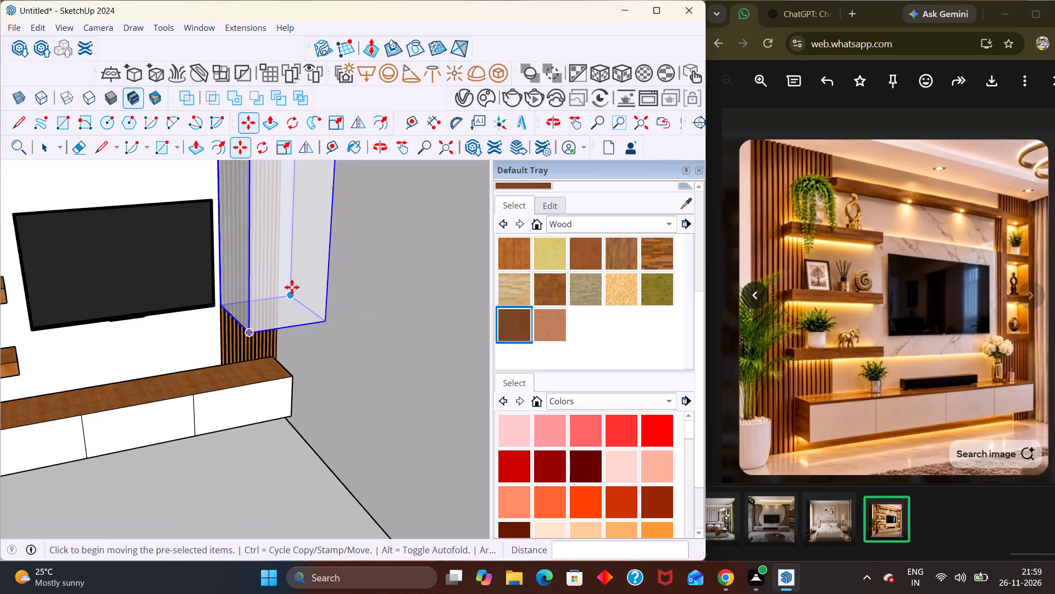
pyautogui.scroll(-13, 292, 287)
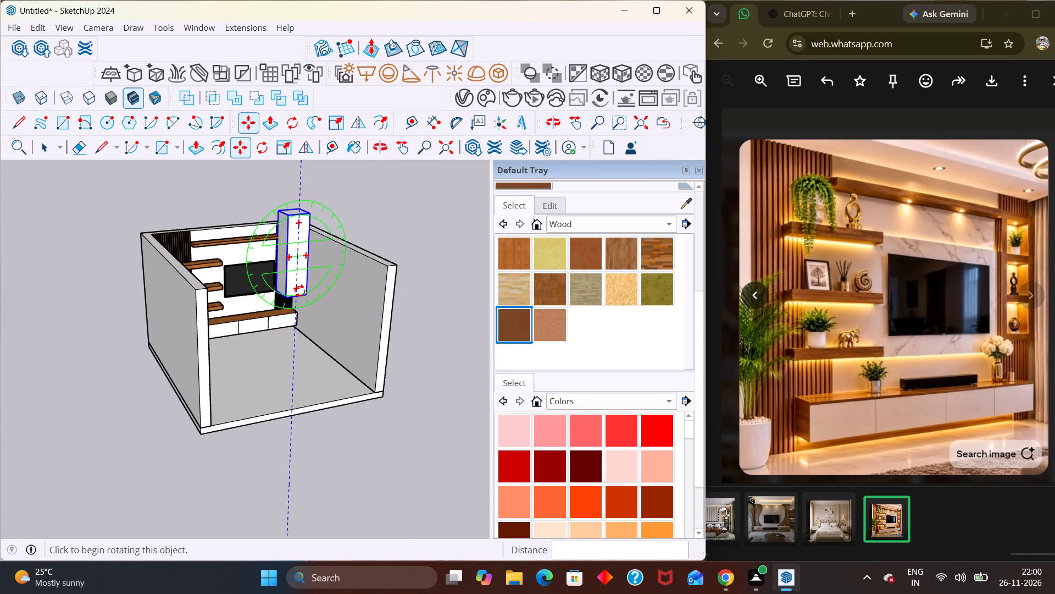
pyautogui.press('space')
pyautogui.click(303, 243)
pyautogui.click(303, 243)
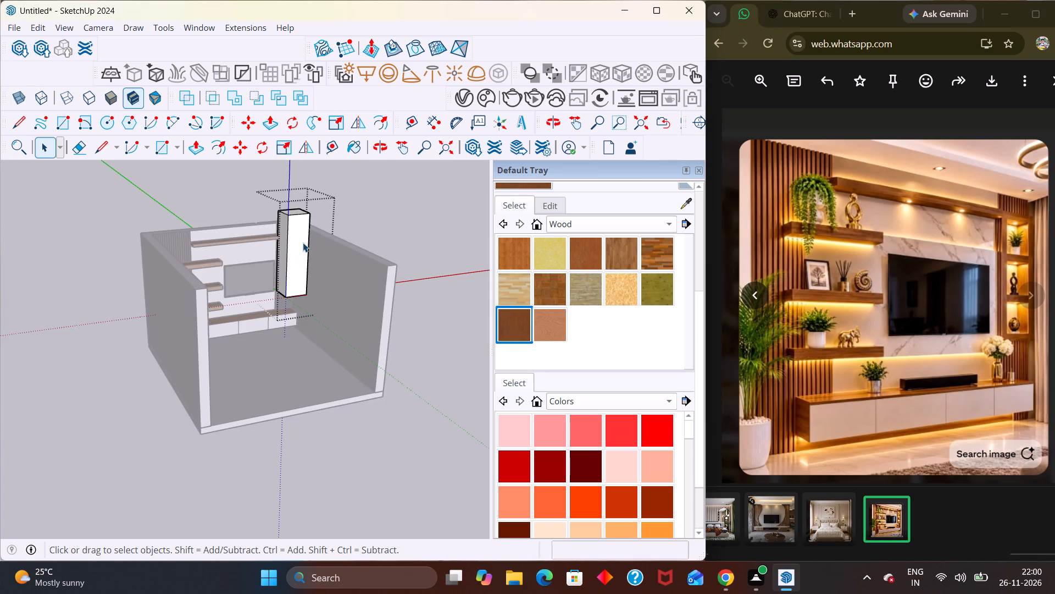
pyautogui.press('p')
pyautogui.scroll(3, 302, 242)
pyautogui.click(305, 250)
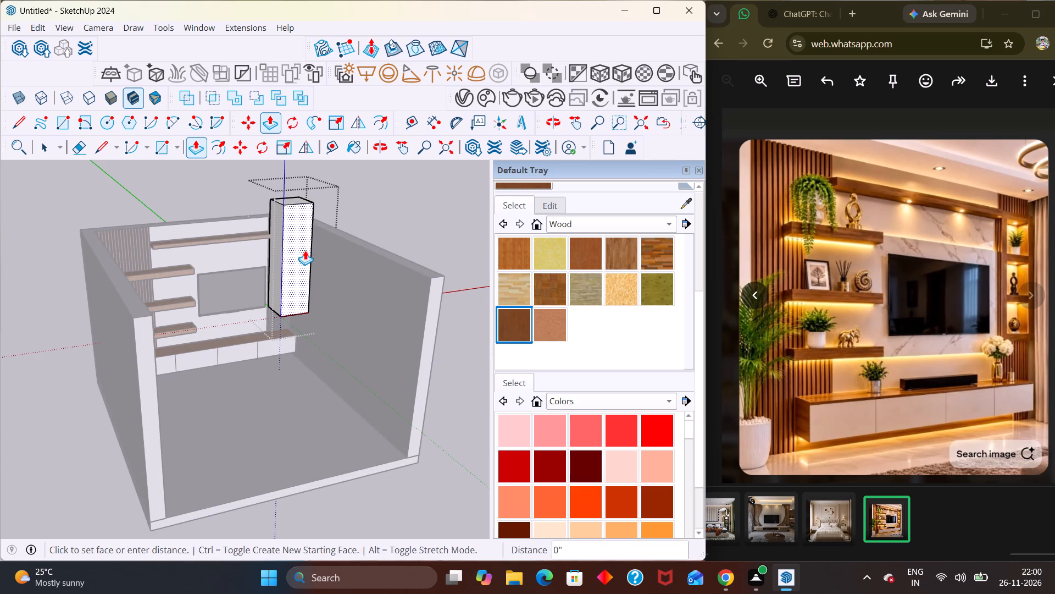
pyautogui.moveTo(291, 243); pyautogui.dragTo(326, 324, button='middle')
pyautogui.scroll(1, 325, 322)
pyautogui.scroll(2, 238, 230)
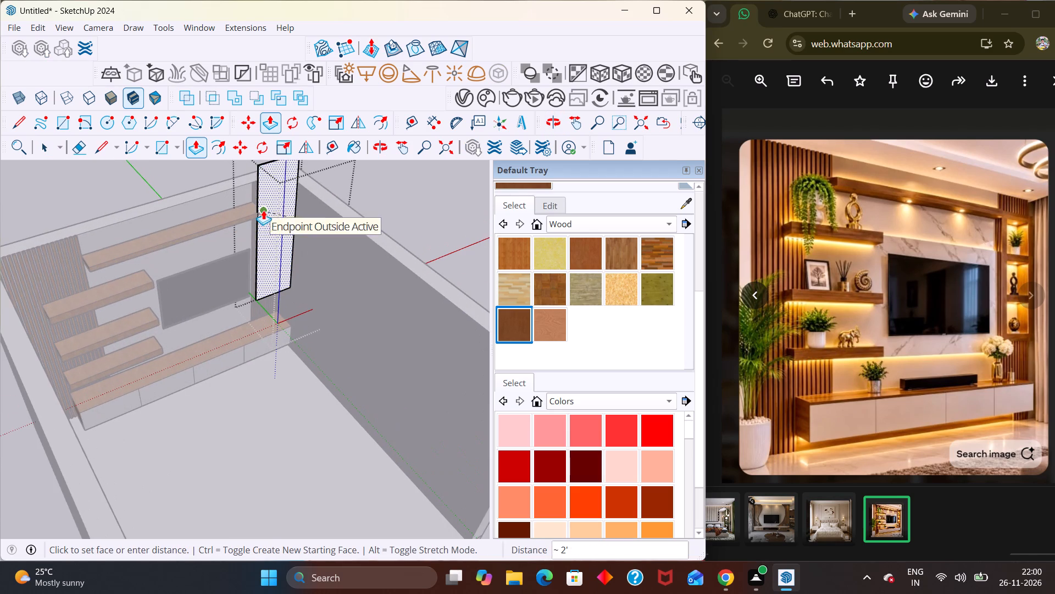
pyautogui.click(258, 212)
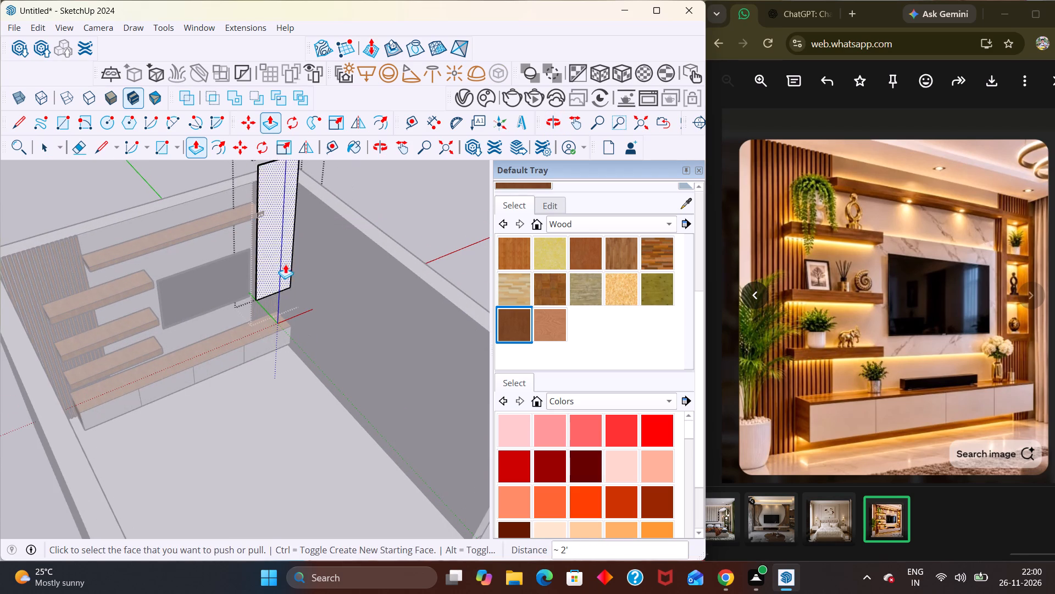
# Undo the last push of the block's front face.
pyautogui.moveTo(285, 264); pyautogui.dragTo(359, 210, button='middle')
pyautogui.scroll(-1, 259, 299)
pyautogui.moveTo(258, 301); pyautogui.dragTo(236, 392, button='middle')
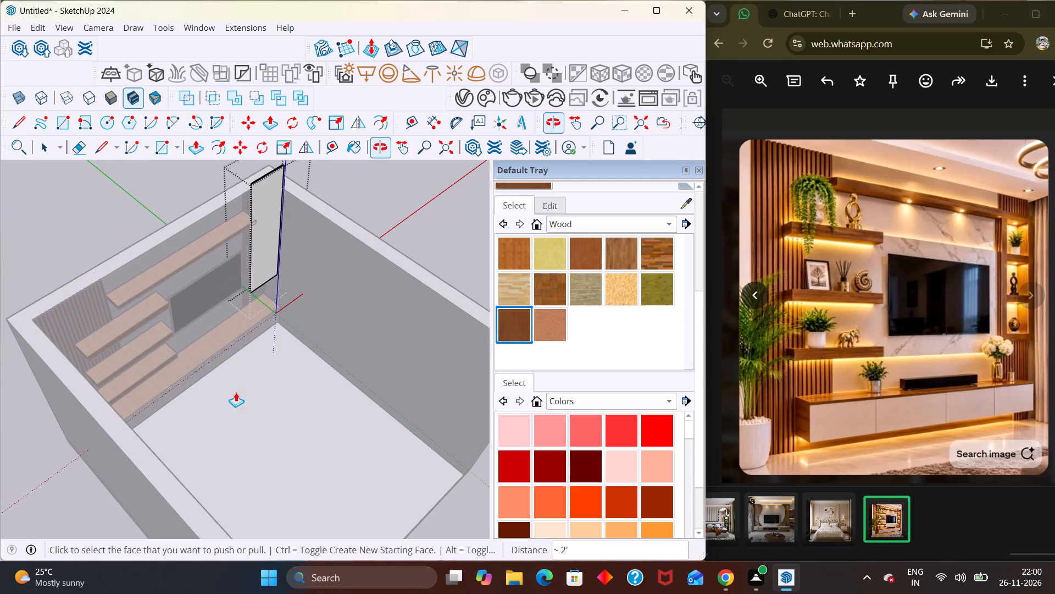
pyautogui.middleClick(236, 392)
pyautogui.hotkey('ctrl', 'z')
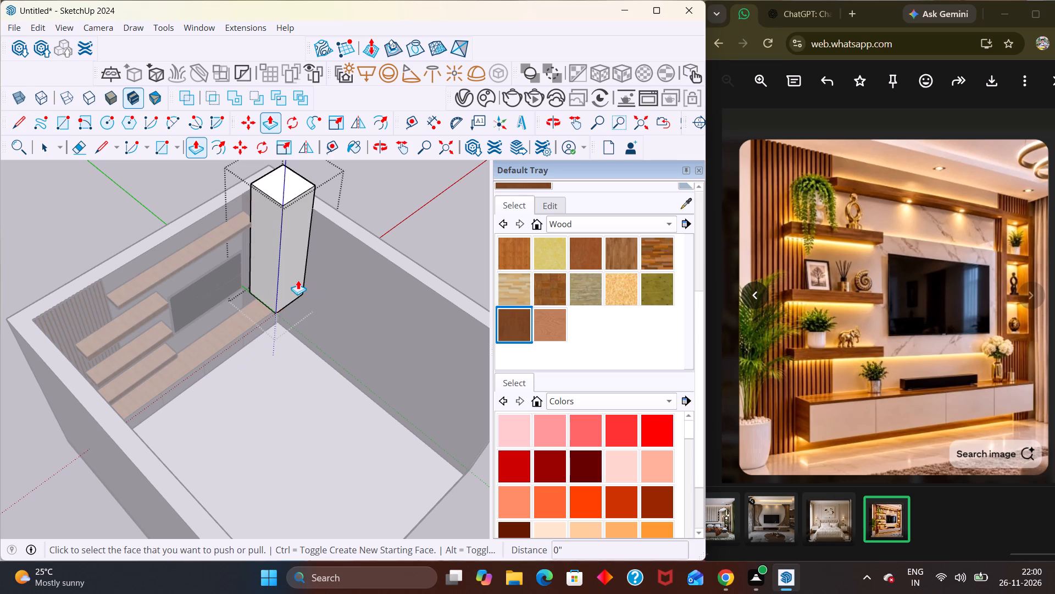
# Slim the block by pushing its front face back about 11 11/16" and its TV-side face inward about 4 15/16".
pyautogui.click(298, 280)
pyautogui.click(284, 272)
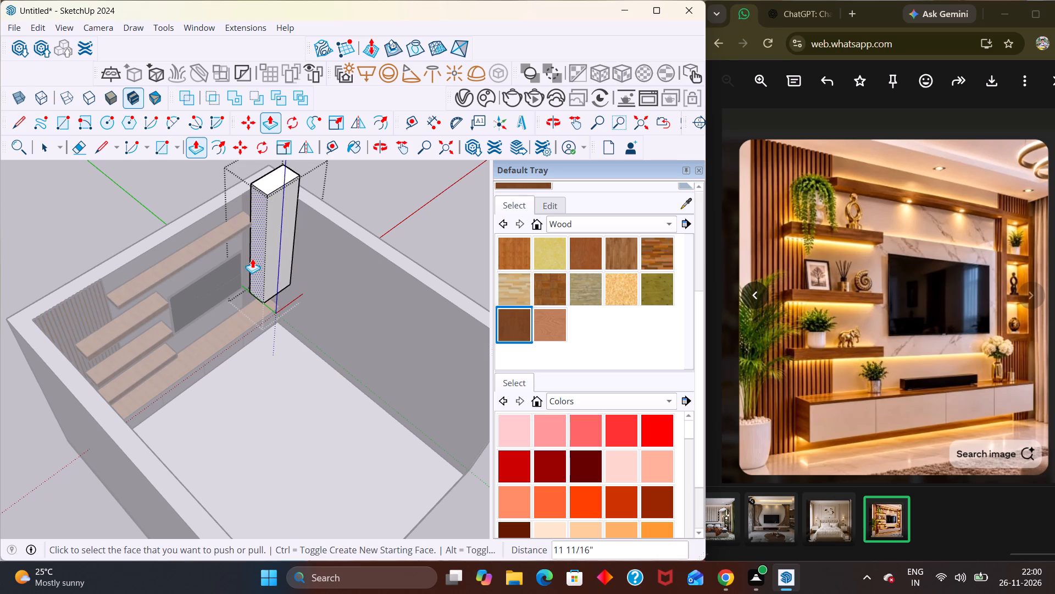
pyautogui.click(253, 261)
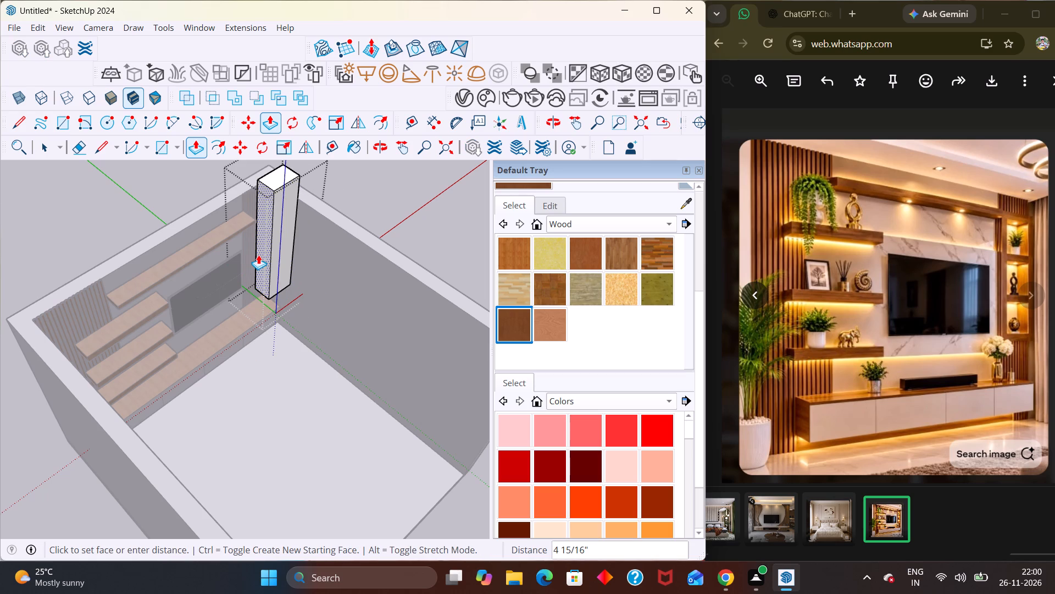
pyautogui.click(258, 255)
# Push the block's face nearest the side wall inward about 4 11/16" and close the group.
pyautogui.moveTo(293, 243); pyautogui.dragTo(194, 268, button='middle')
pyautogui.scroll(6, 482, 193)
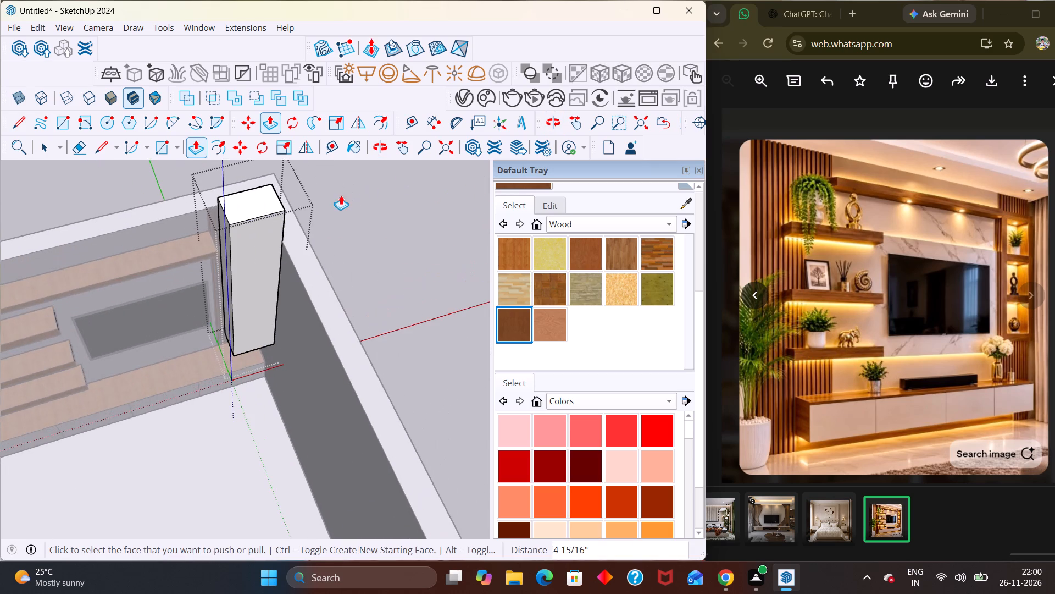
pyautogui.moveTo(340, 196); pyautogui.dragTo(233, 228, button='middle')
pyautogui.scroll(7, 368, 258)
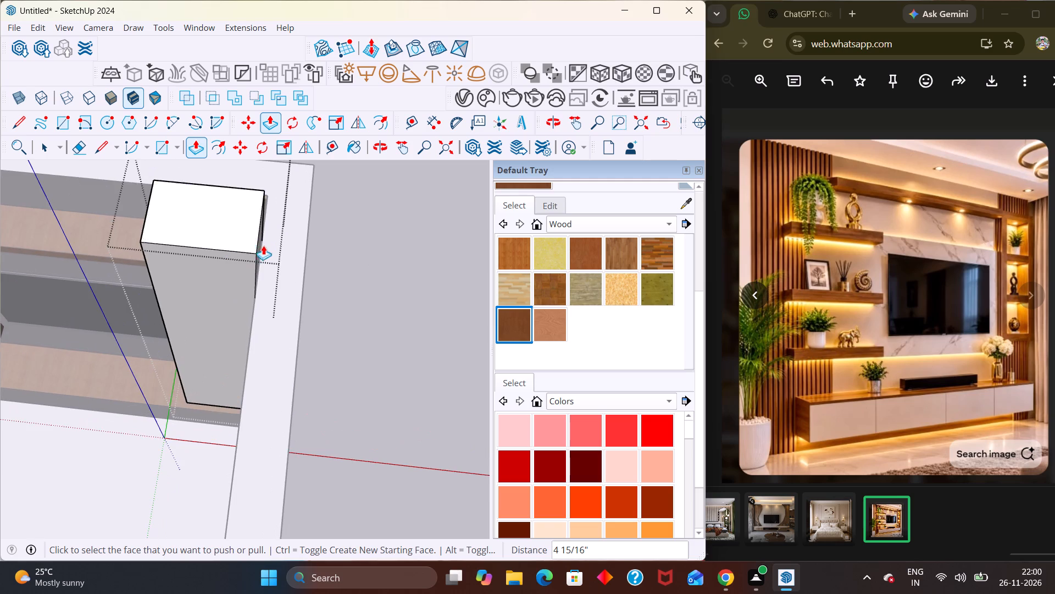
pyautogui.moveTo(265, 239); pyautogui.dragTo(179, 155, button='middle')
pyautogui.moveTo(236, 203); pyautogui.dragTo(268, 255, button='middle')
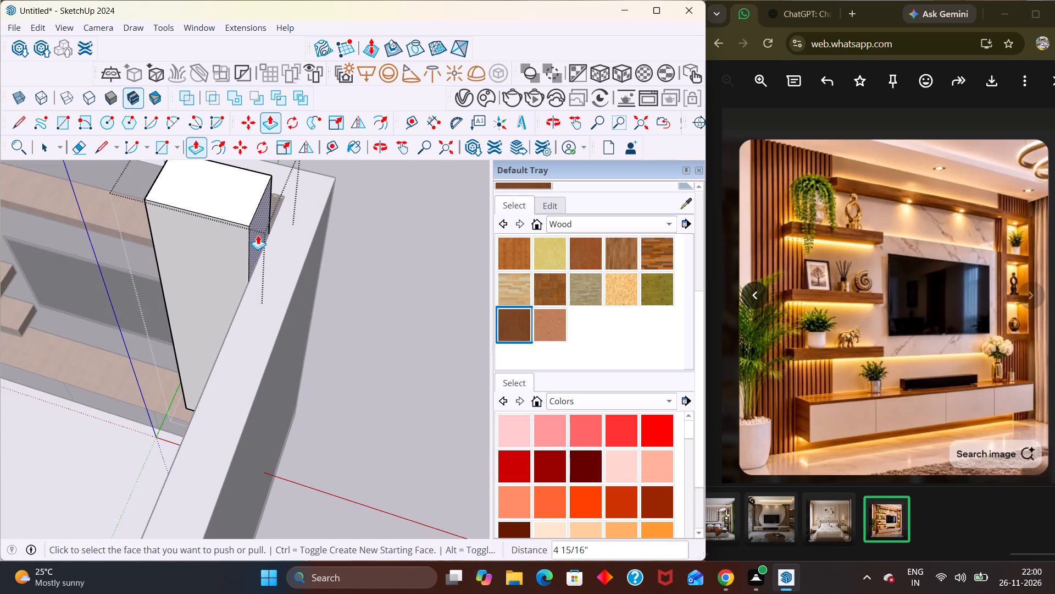
pyautogui.click(258, 235)
pyautogui.moveTo(248, 234); pyautogui.dragTo(300, 234, button='middle')
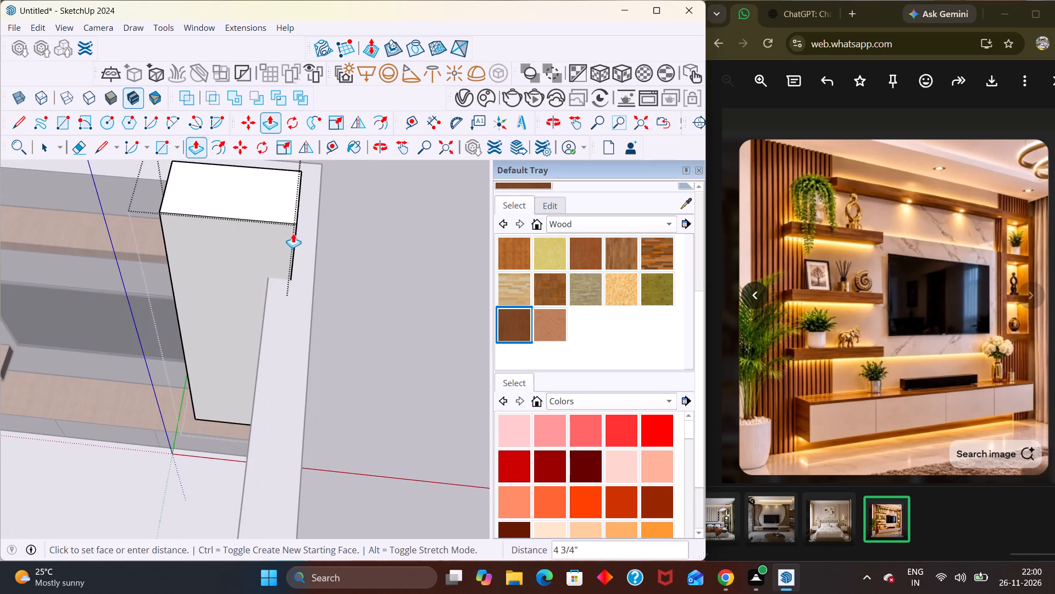
pyautogui.moveTo(271, 246); pyautogui.dragTo(347, 231, button='middle')
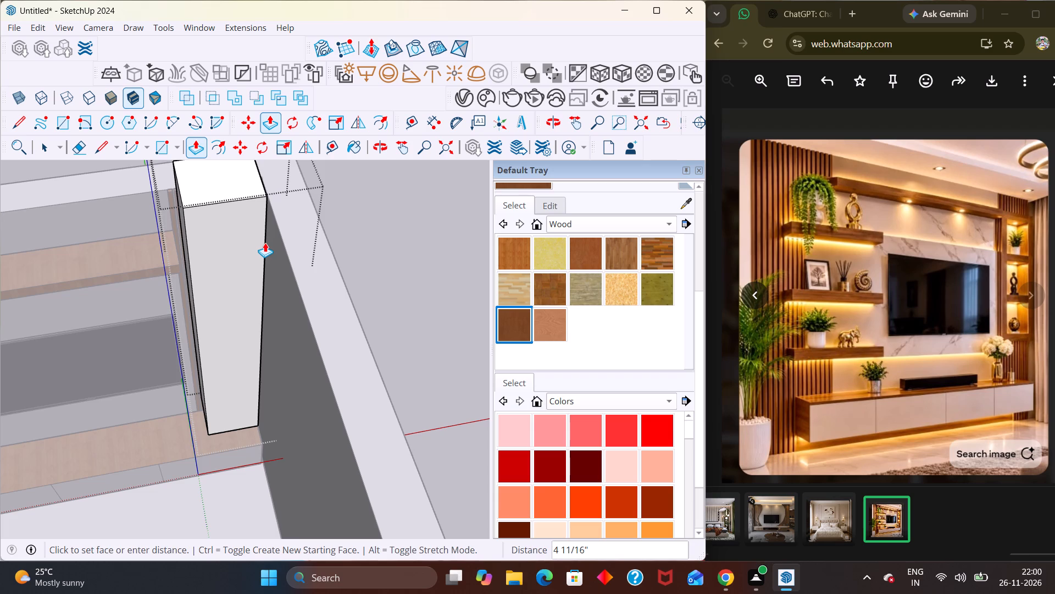
pyautogui.click(265, 243)
pyautogui.moveTo(266, 239); pyautogui.dragTo(324, 204, button='middle')
pyautogui.scroll(-7, 324, 199)
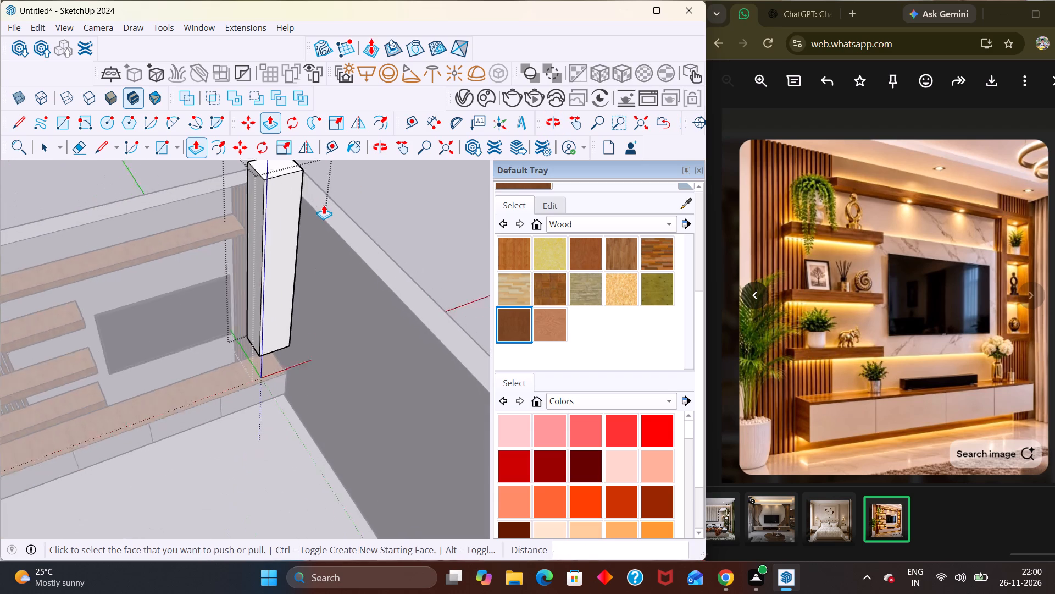
pyautogui.scroll(-2, 324, 205)
pyautogui.press('space')
pyautogui.click(368, 214)
# Move the tall niche block by its lower rear corner about 1' 5 3/8" toward the slat panel beside the TV.
pyautogui.moveTo(271, 376); pyautogui.dragTo(272, 329, button='middle')
pyautogui.scroll(6, 271, 376)
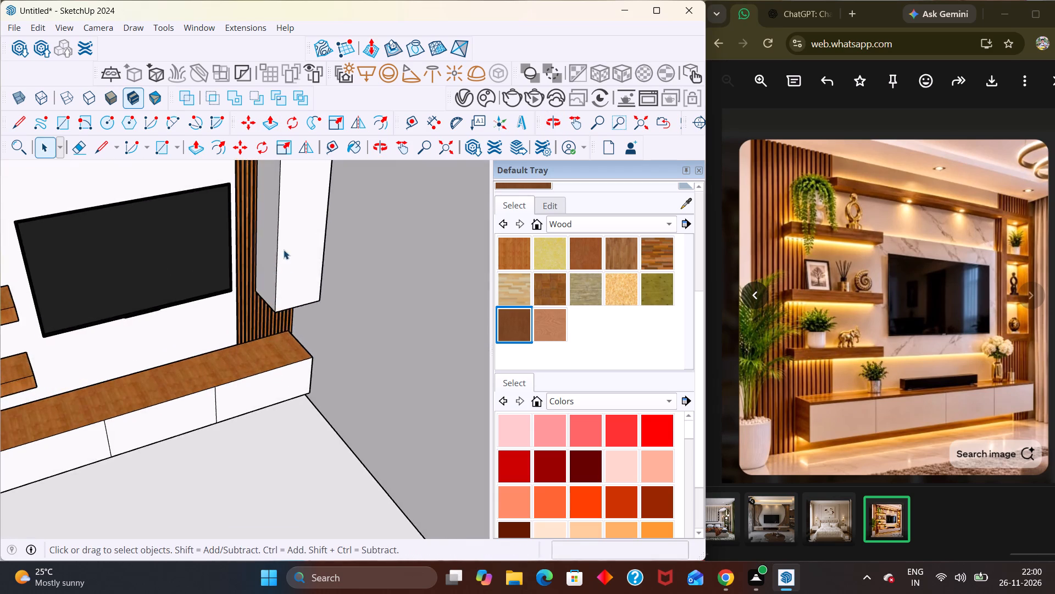
pyautogui.scroll(-4, 285, 255)
pyautogui.moveTo(282, 315); pyautogui.dragTo(262, 242, button='middle')
pyautogui.middleClick(264, 241)
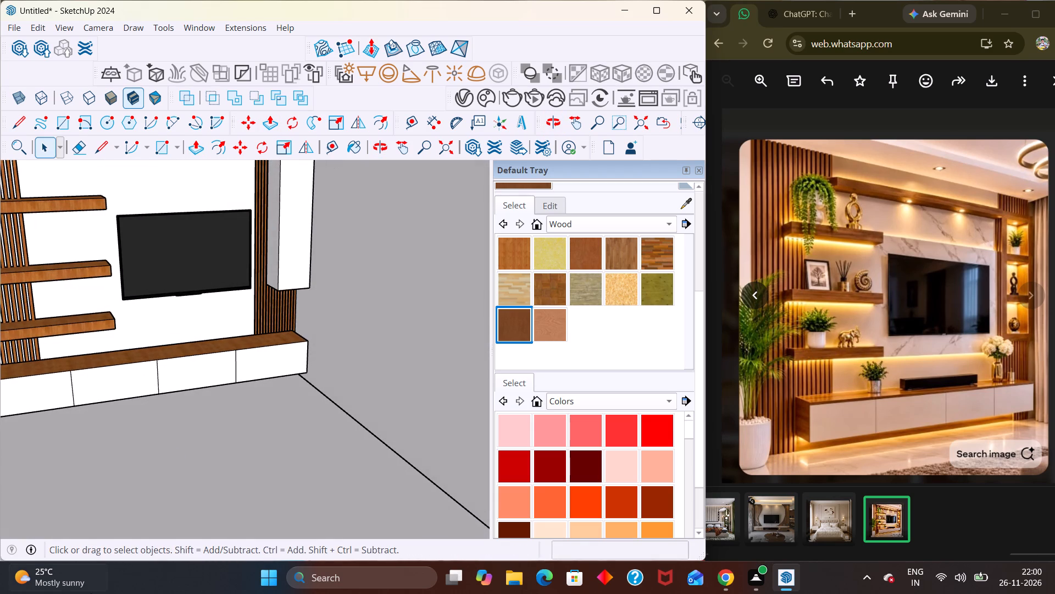
pyautogui.scroll(6, 377, 229)
pyautogui.moveTo(324, 302); pyautogui.dragTo(353, 300, button='middle')
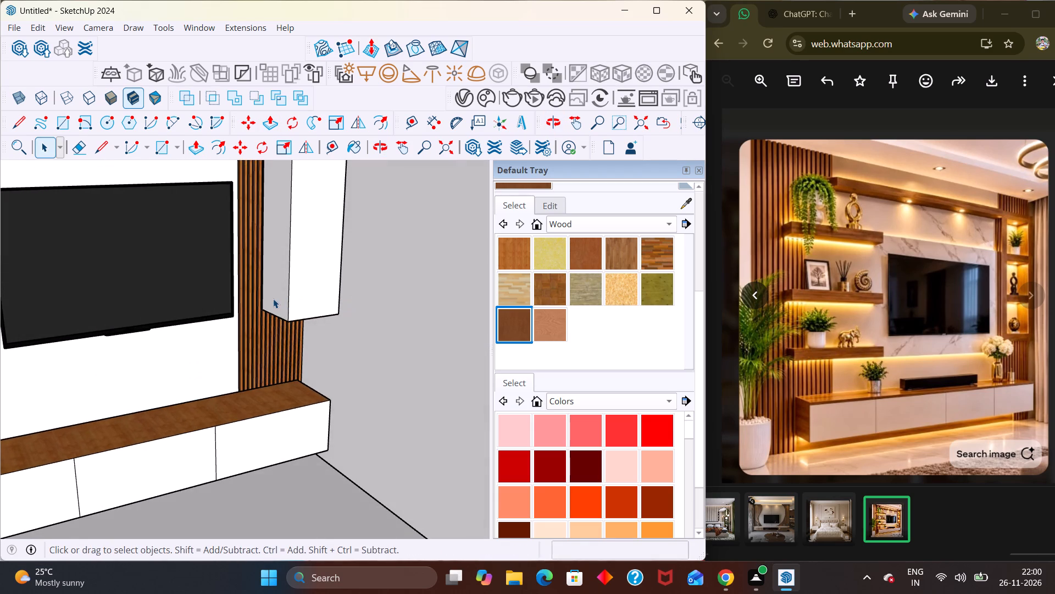
pyautogui.click(294, 313)
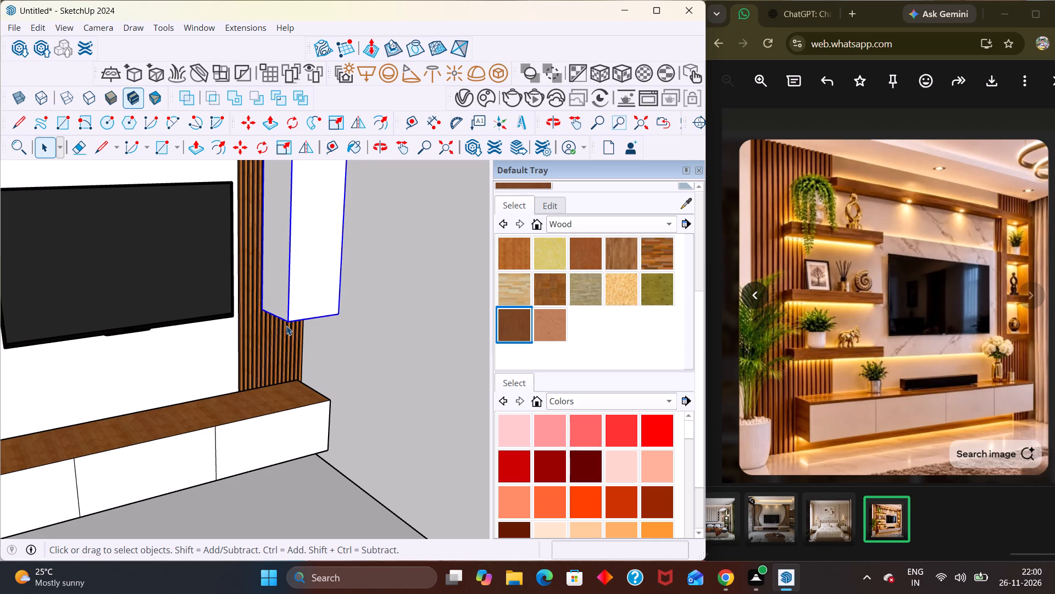
pyautogui.press('m')
pyautogui.scroll(2, 268, 321)
pyautogui.click(263, 307)
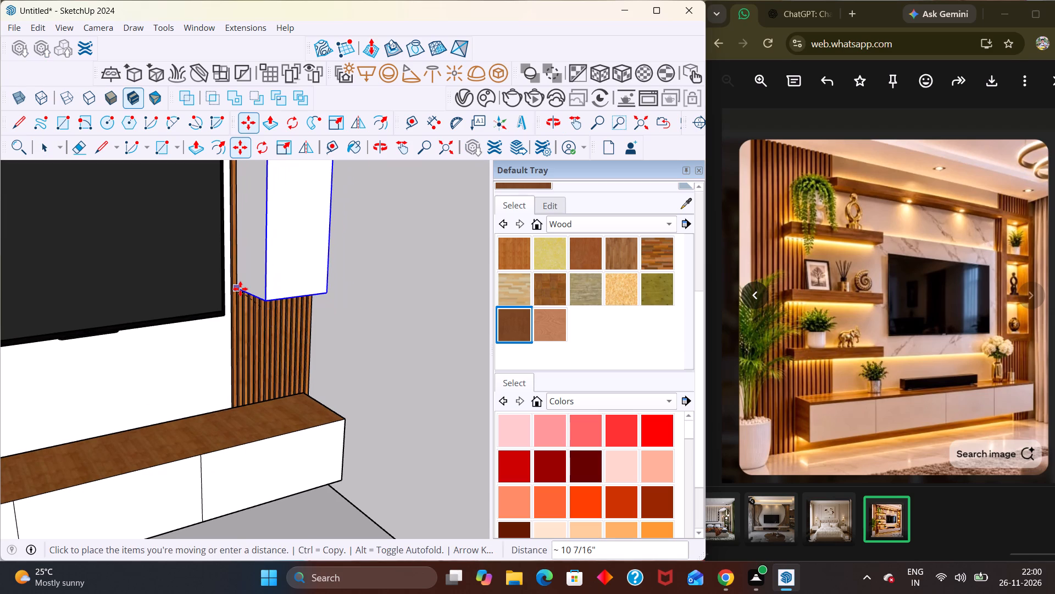
pyautogui.scroll(-15, 231, 313)
pyautogui.scroll(2, 237, 309)
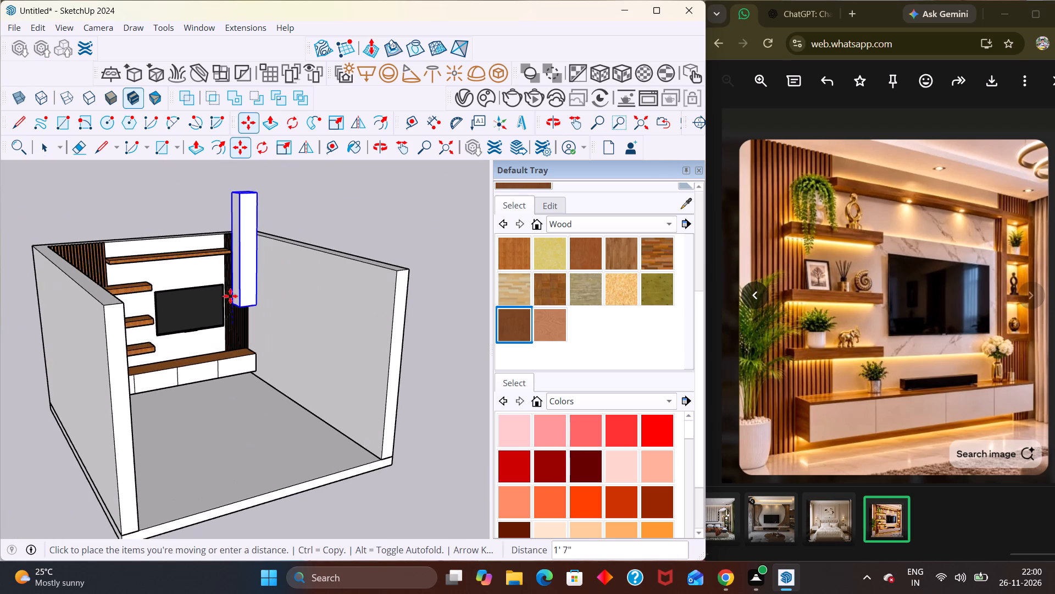
pyautogui.scroll(6, 230, 296)
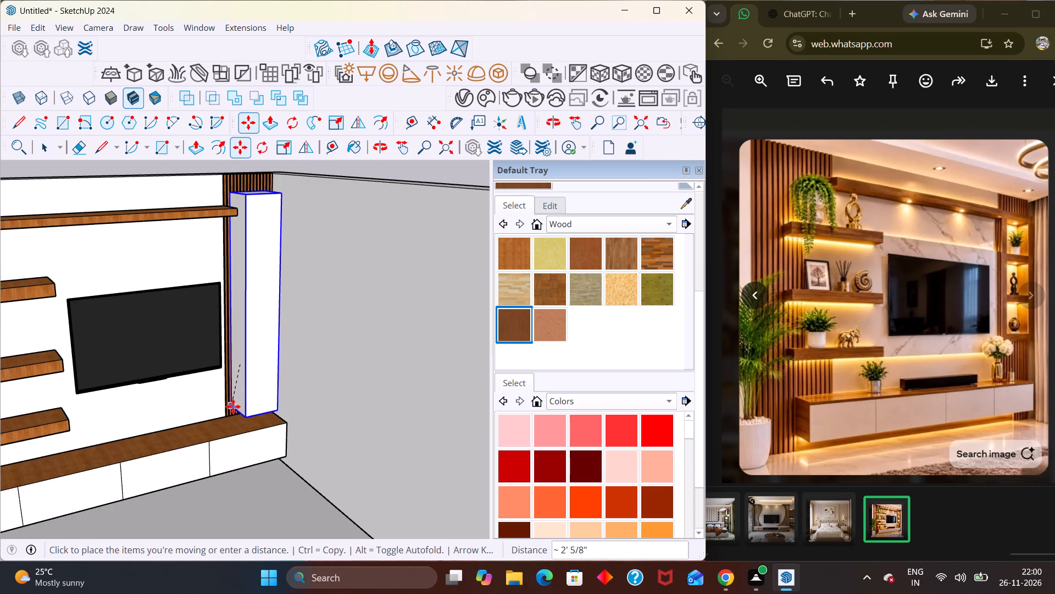
pyautogui.scroll(5, 233, 406)
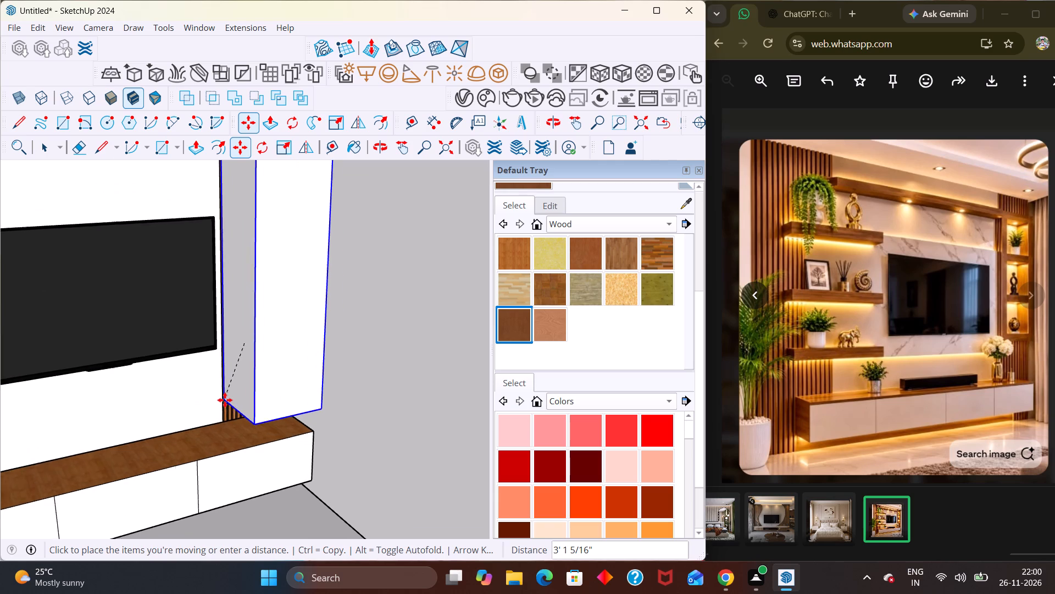
pyautogui.scroll(10, 225, 400)
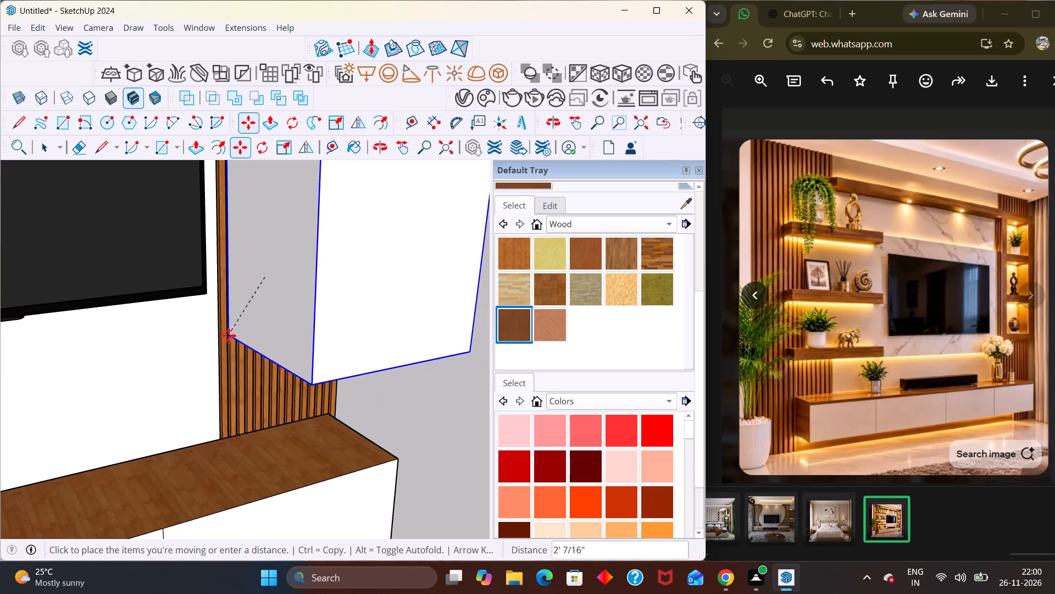
pyautogui.scroll(2, 229, 334)
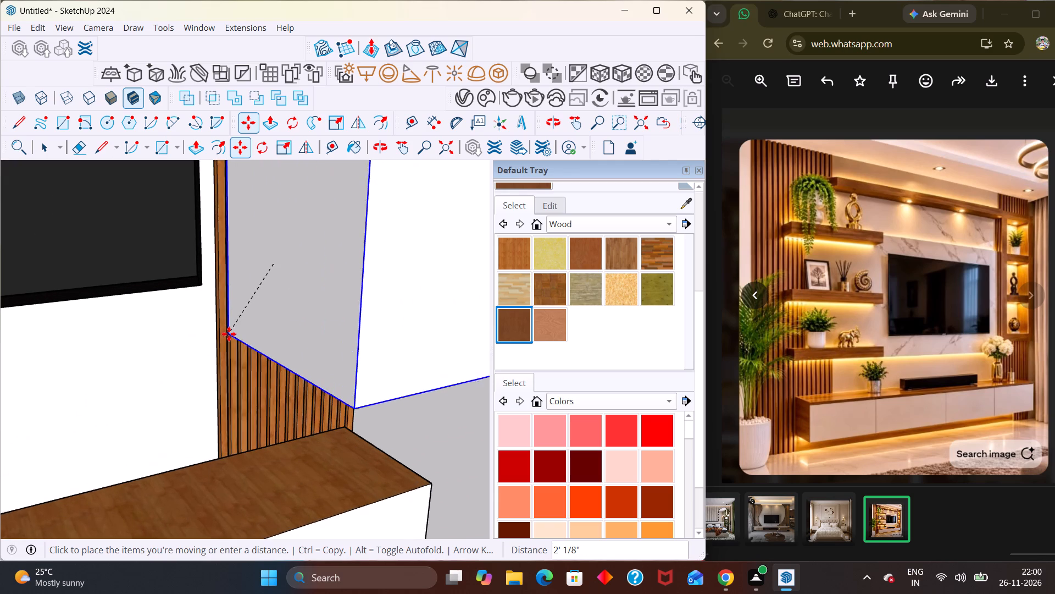
pyautogui.scroll(3, 229, 334)
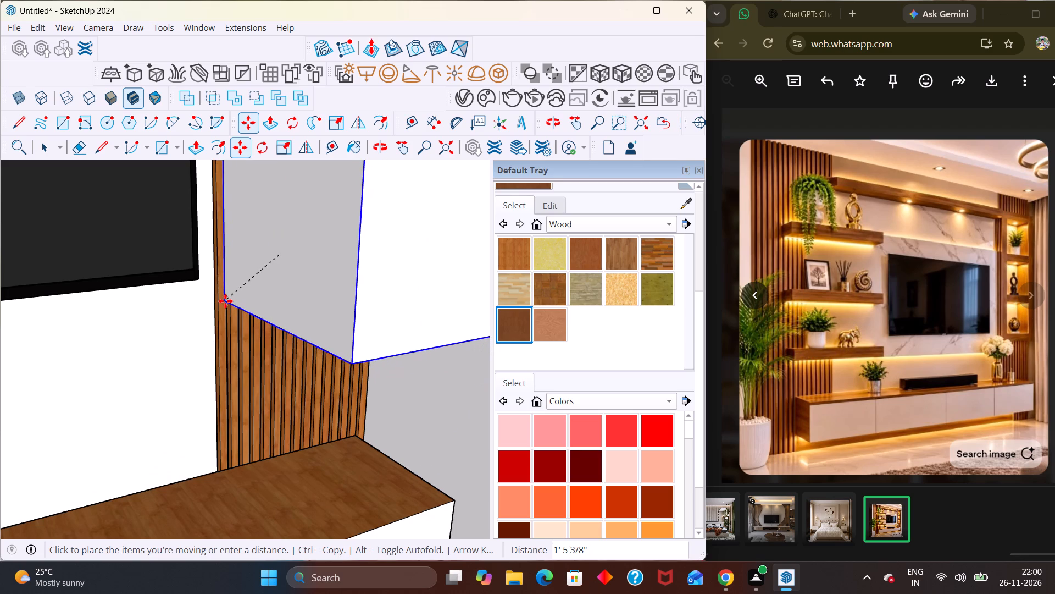
pyautogui.click(225, 299)
pyautogui.scroll(-20, 212, 309)
pyautogui.scroll(-2, 212, 309)
pyautogui.scroll(1, 209, 348)
pyautogui.scroll(-1, 209, 348)
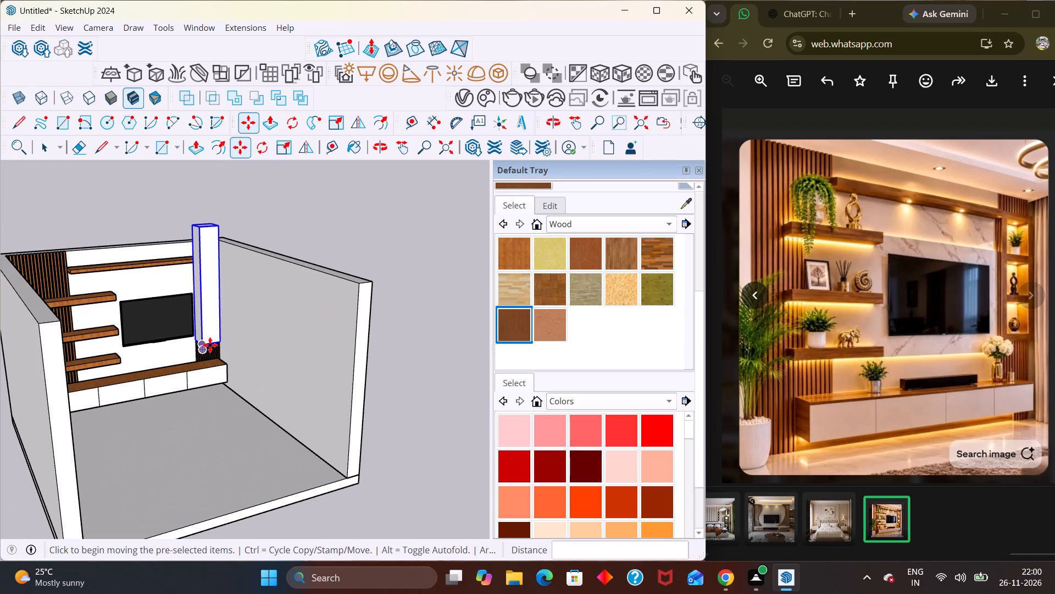
pyautogui.press('space')
# Move the block again about 2' 2 1/8" to set it against the slat panel near the side wall.
pyautogui.moveTo(274, 255); pyautogui.dragTo(24, 380, button='middle')
pyautogui.scroll(3, 223, 266)
pyautogui.scroll(-1, 253, 237)
pyautogui.moveTo(249, 263); pyautogui.dragTo(220, 351, button='middle')
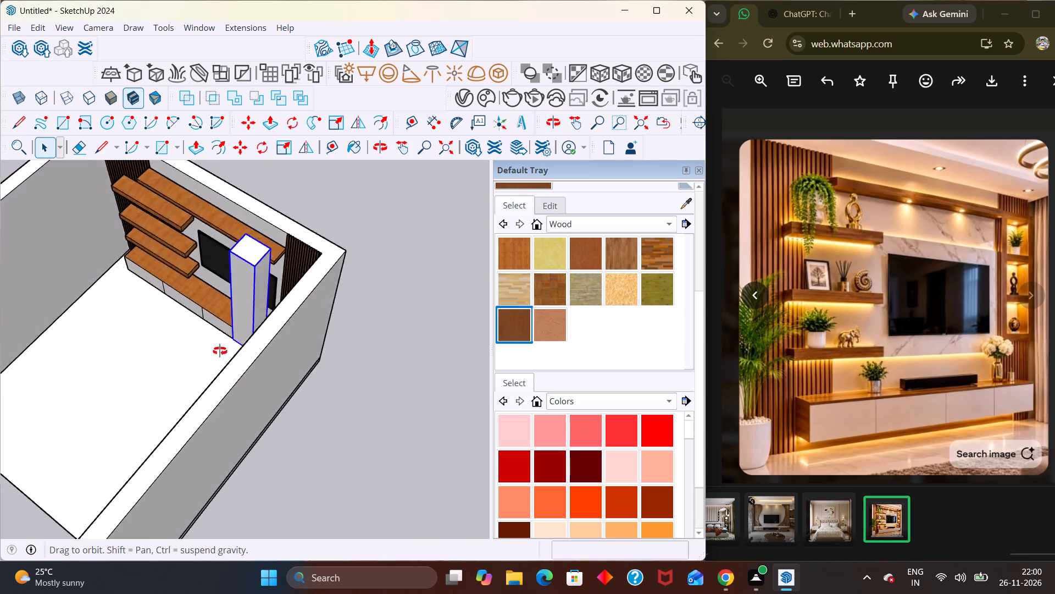
pyautogui.moveTo(220, 351); pyautogui.dragTo(192, 396, button='middle')
pyautogui.scroll(6, 191, 400)
pyautogui.moveTo(195, 387); pyautogui.dragTo(200, 370, button='middle')
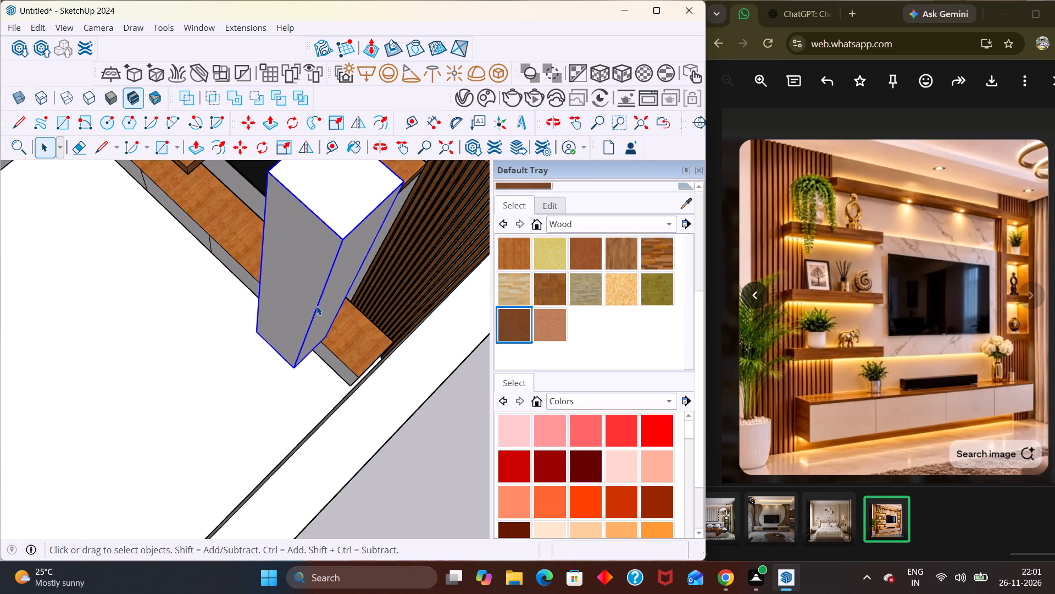
pyautogui.press('m')
pyautogui.scroll(2, 330, 354)
pyautogui.click(330, 336)
pyautogui.scroll(-2, 330, 336)
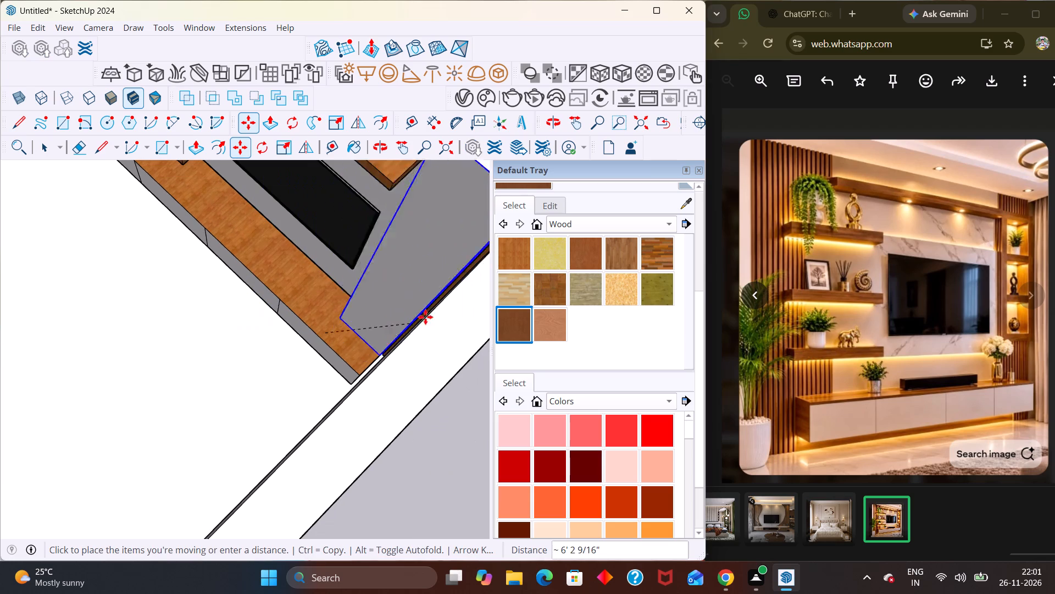
pyautogui.scroll(-10, 415, 354)
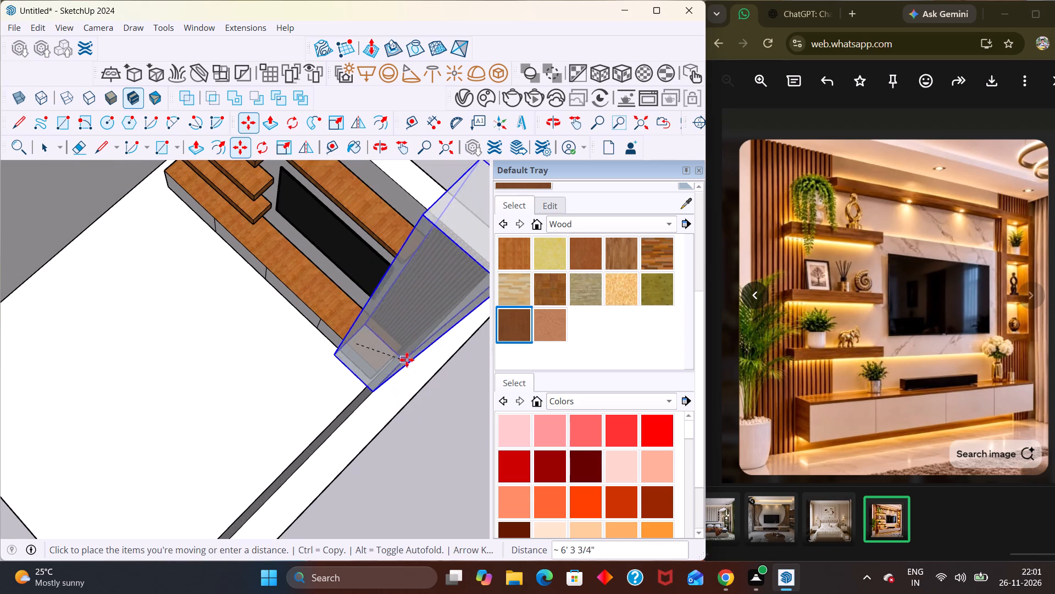
pyautogui.scroll(3, 413, 321)
pyautogui.click(417, 327)
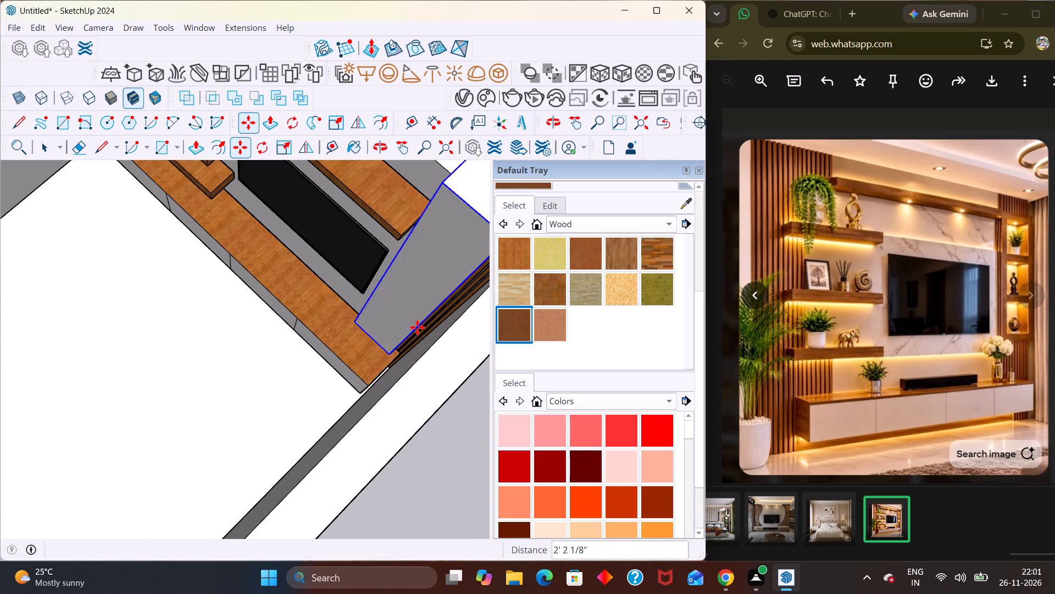
pyautogui.scroll(-8, 414, 330)
pyautogui.moveTo(412, 323); pyautogui.dragTo(563, 240, button='middle')
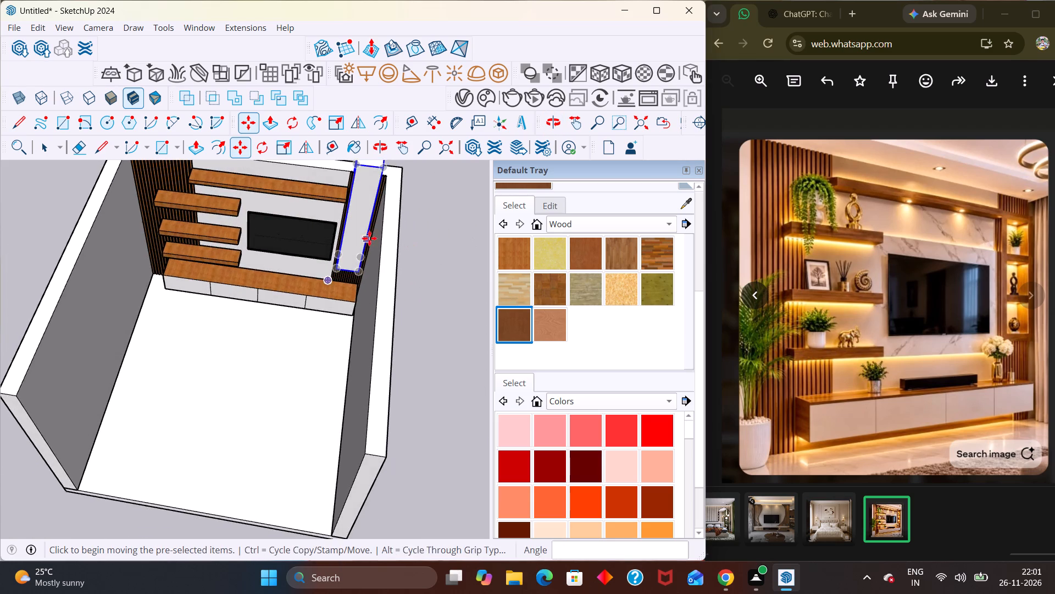
pyautogui.scroll(2, 369, 238)
pyautogui.moveTo(387, 249); pyautogui.dragTo(314, 439, button='middle')
pyautogui.scroll(2, 354, 336)
pyautogui.moveTo(407, 396); pyautogui.dragTo(426, 250, button='middle')
pyautogui.scroll(1, 415, 318)
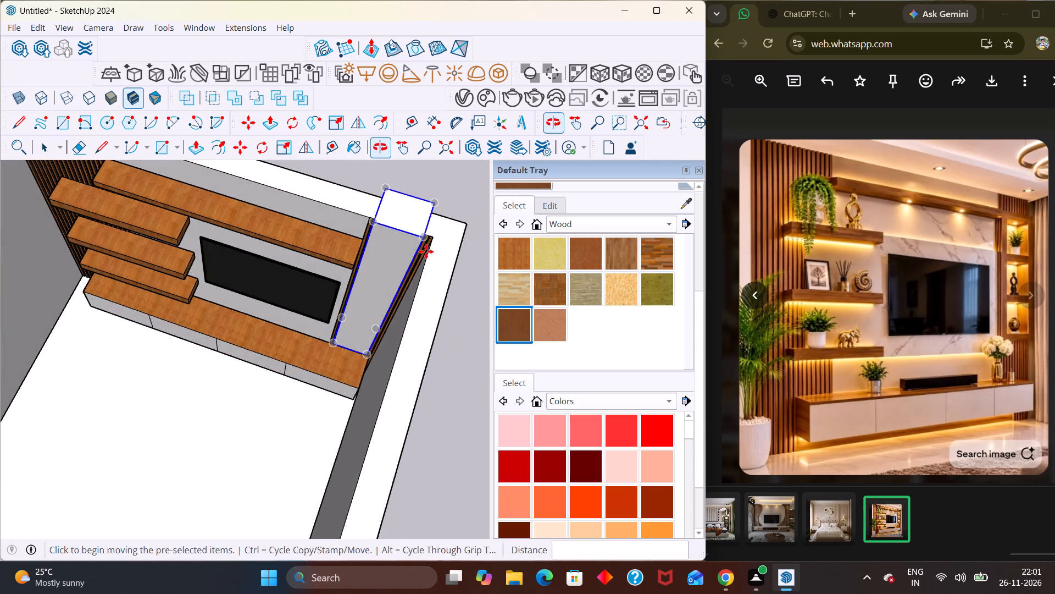
pyautogui.scroll(-1, 423, 255)
pyautogui.moveTo(406, 277); pyautogui.dragTo(382, 328, button='middle')
pyautogui.press('space')
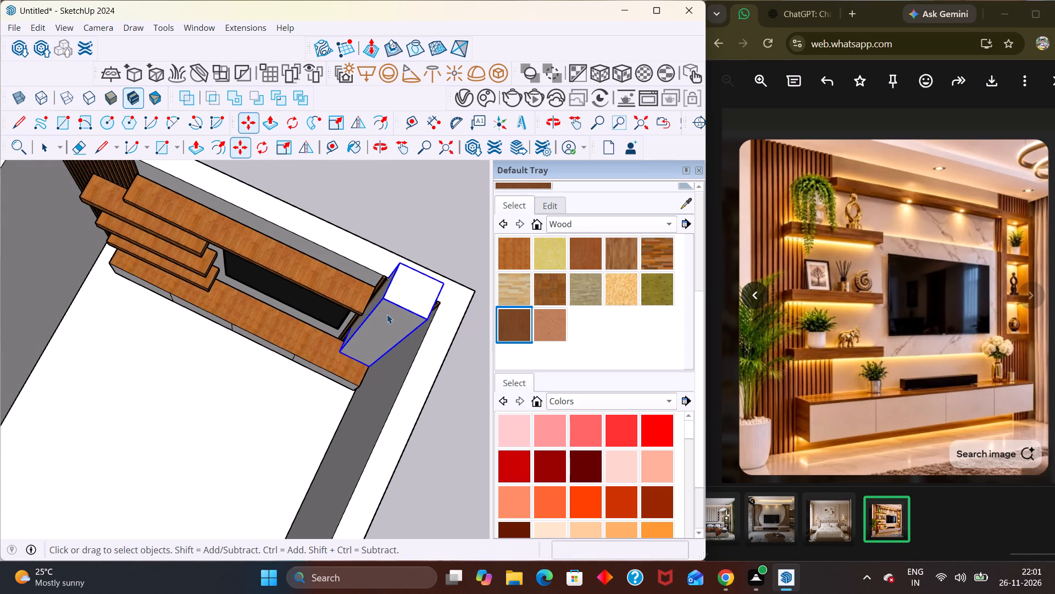
# Inside the block's group, push its top face down about 2' 3 1/4" to the long upper shelf's level, and close the group.
pyautogui.doubleClick(394, 326)
pyautogui.press('p')
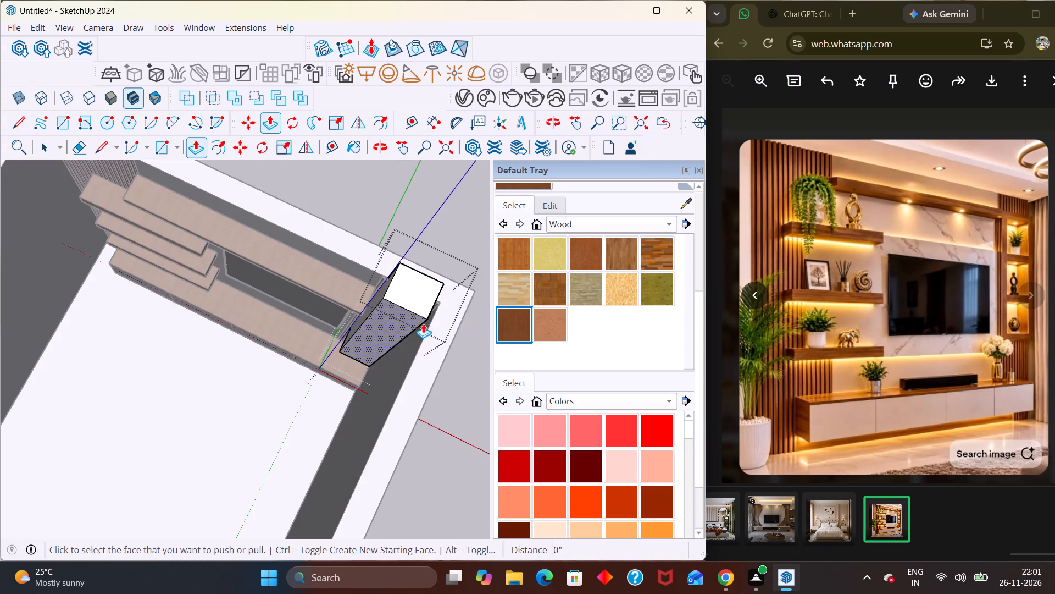
pyautogui.moveTo(424, 323); pyautogui.dragTo(427, 299, button='middle')
pyautogui.moveTo(430, 290); pyautogui.dragTo(433, 253, button='middle')
pyautogui.click(409, 221)
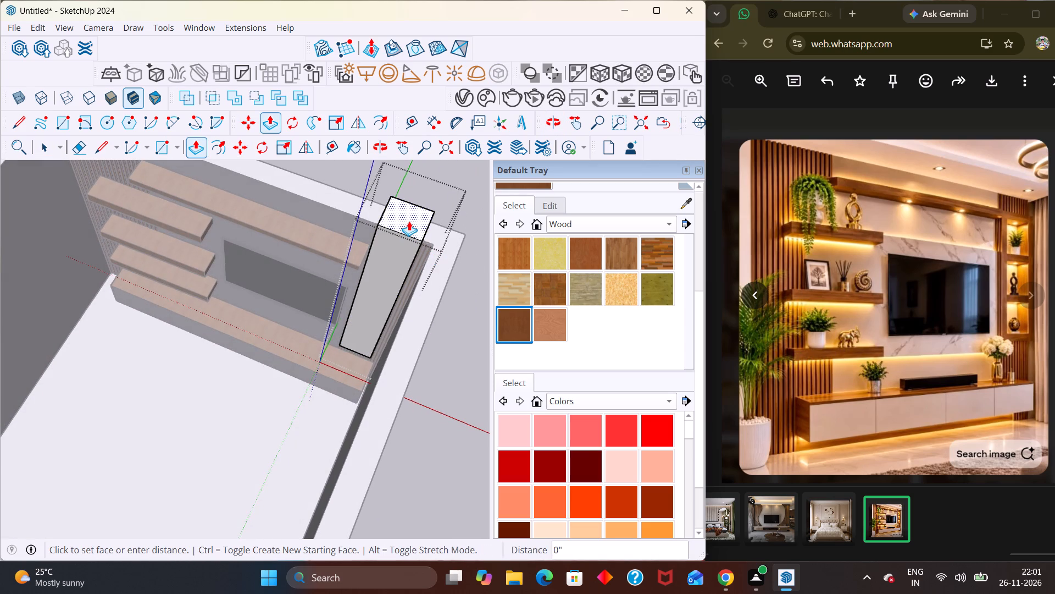
pyautogui.moveTo(396, 283); pyautogui.dragTo(404, 260, button='middle')
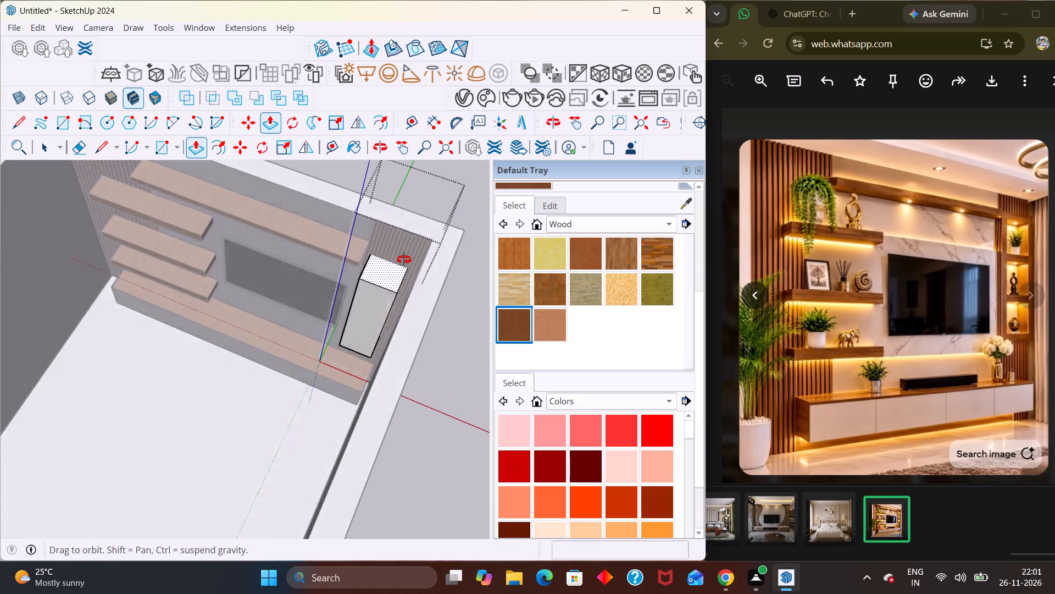
pyautogui.moveTo(404, 260); pyautogui.dragTo(447, 172, button='middle')
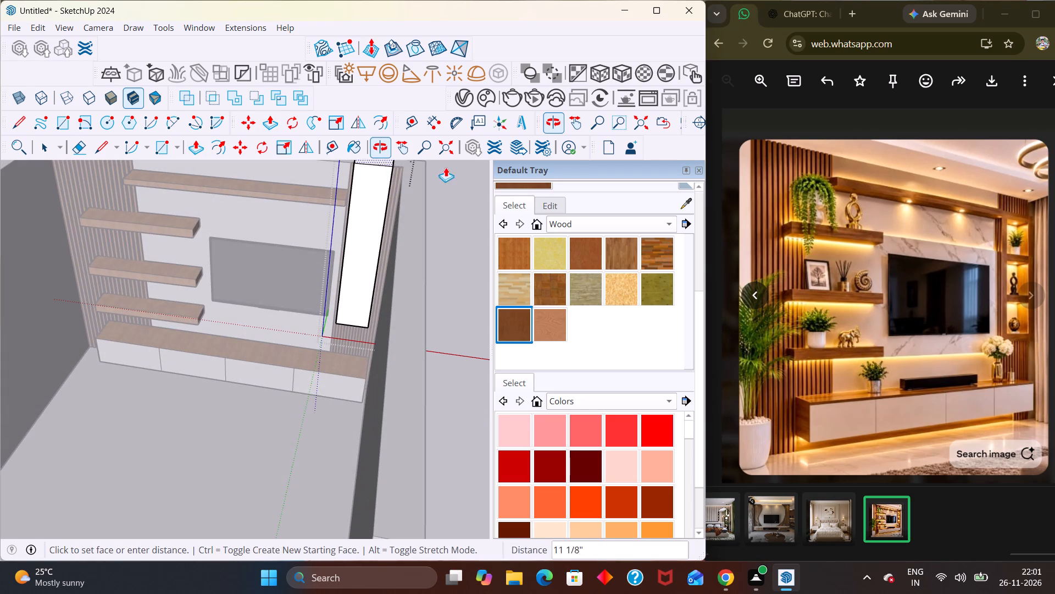
pyautogui.moveTo(378, 218); pyautogui.dragTo(487, 290, button='middle')
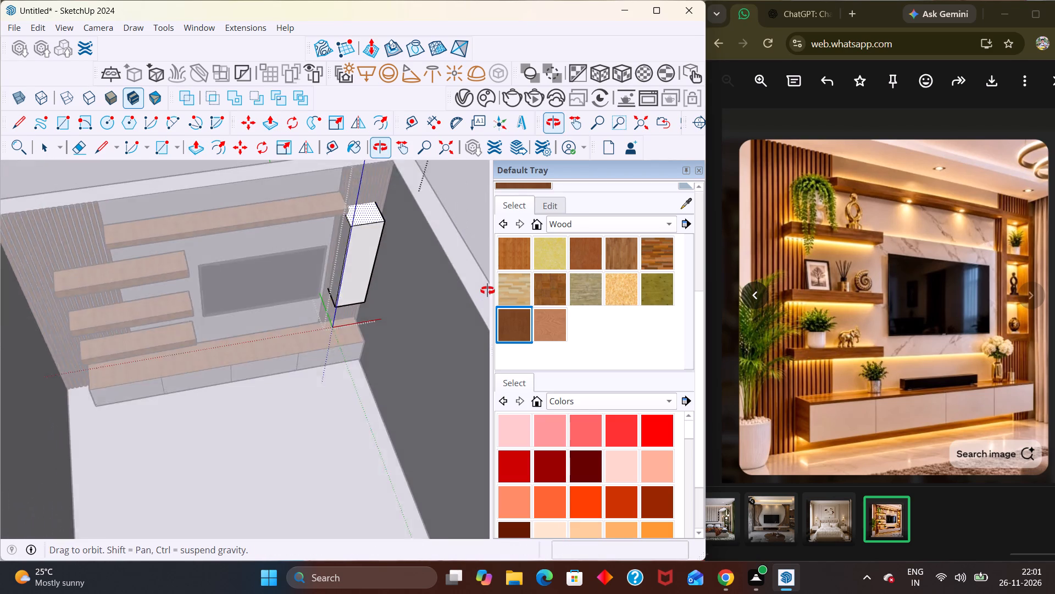
pyautogui.scroll(-1, 487, 290)
pyautogui.moveTo(487, 290); pyautogui.dragTo(487, 290, button='middle')
pyautogui.scroll(5, 359, 212)
pyautogui.click(353, 218)
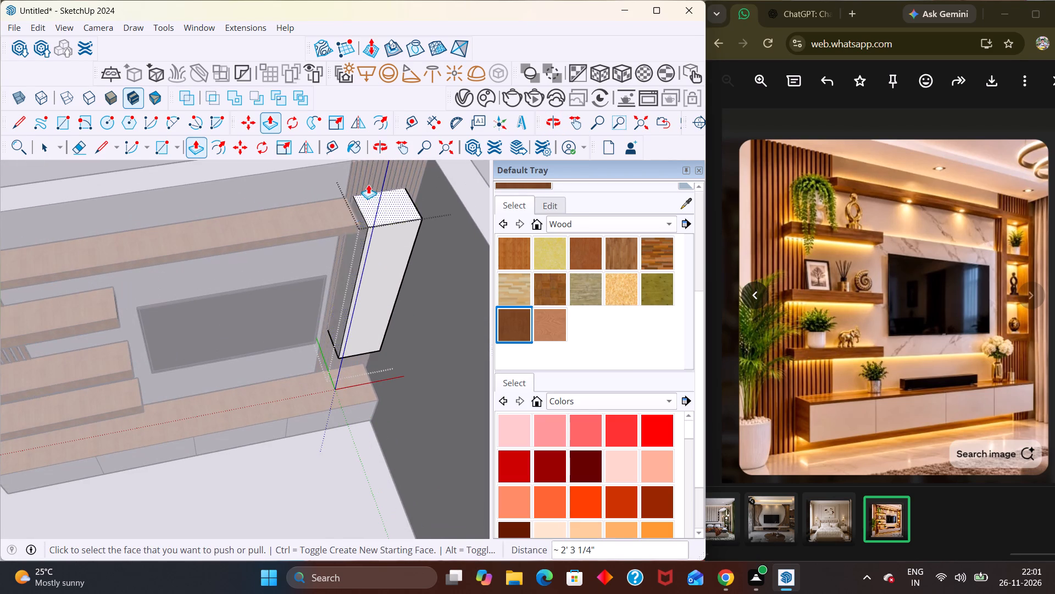
pyautogui.scroll(-6, 373, 183)
pyautogui.press('space')
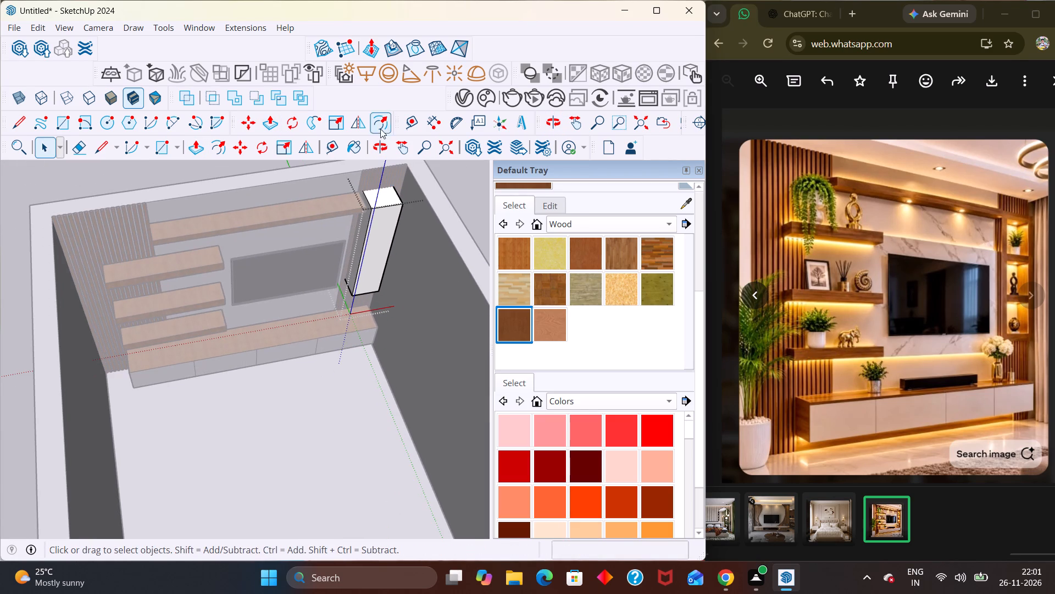
pyautogui.scroll(-10, 380, 132)
pyautogui.click(436, 237)
# Examine the block's height and position relative to the slat panel, upper shelf and TV from several angles.
pyautogui.moveTo(376, 264); pyautogui.dragTo(368, 182, button='middle')
pyautogui.scroll(3, 368, 182)
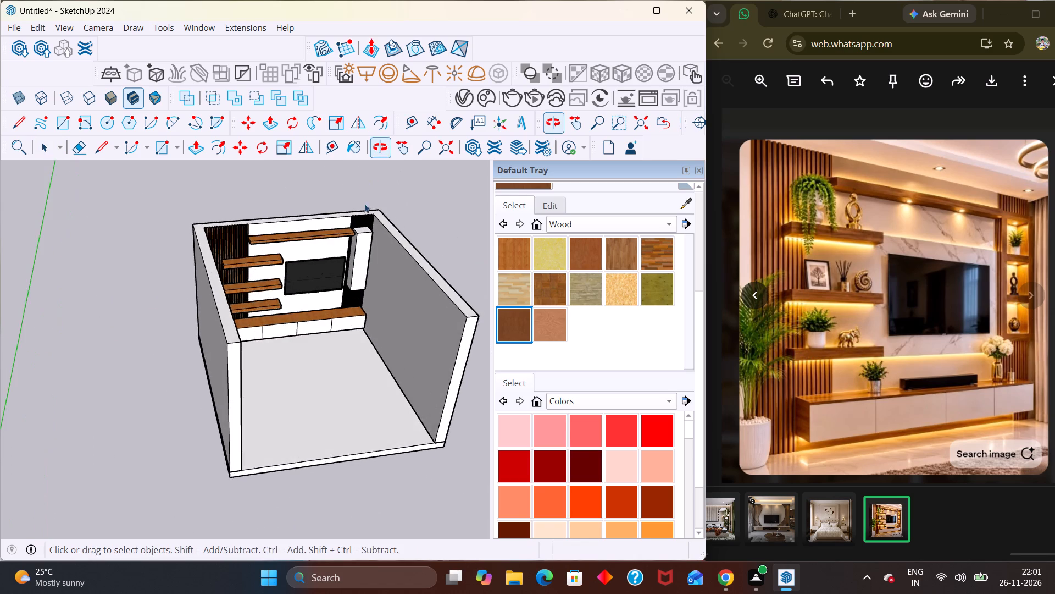
pyautogui.scroll(8, 364, 204)
pyautogui.scroll(-1, 342, 217)
pyautogui.scroll(5, 341, 218)
pyautogui.moveTo(408, 243); pyautogui.dragTo(408, 231, button='middle')
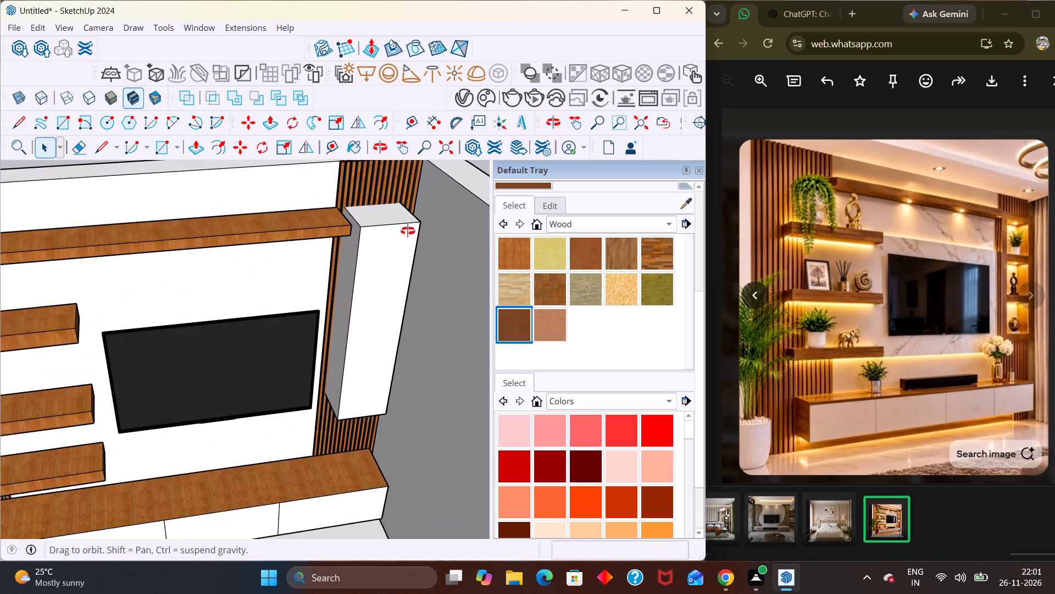
pyautogui.moveTo(408, 231); pyautogui.dragTo(419, 208, button='middle')
pyautogui.moveTo(328, 298); pyautogui.dragTo(370, 249, button='middle')
pyautogui.moveTo(350, 319); pyautogui.dragTo(357, 336, button='middle')
pyautogui.moveTo(354, 356); pyautogui.dragTo(355, 301, button='middle')
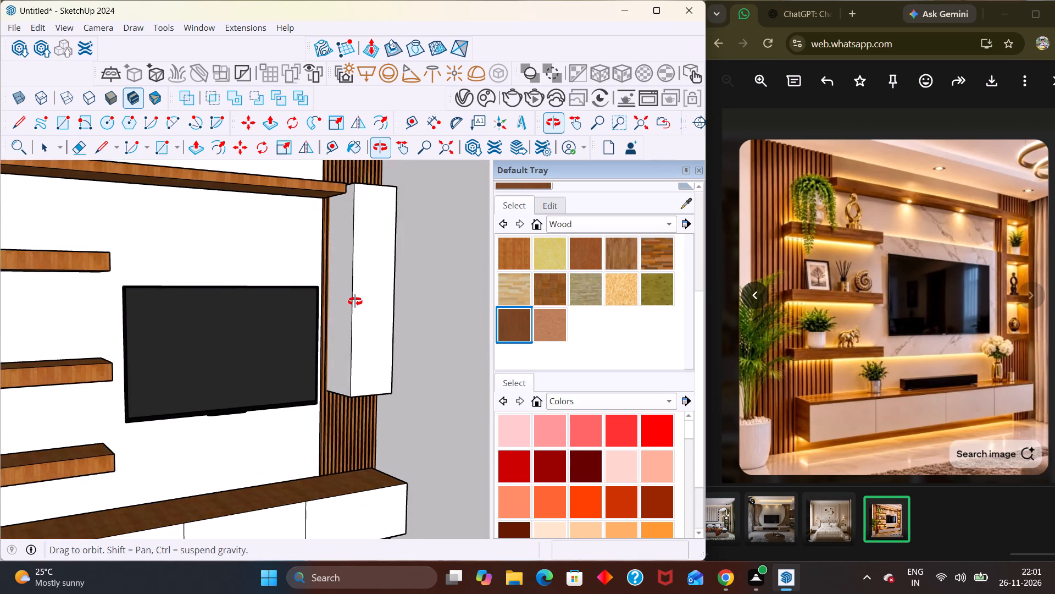
pyautogui.moveTo(355, 301); pyautogui.dragTo(360, 284, button='middle')
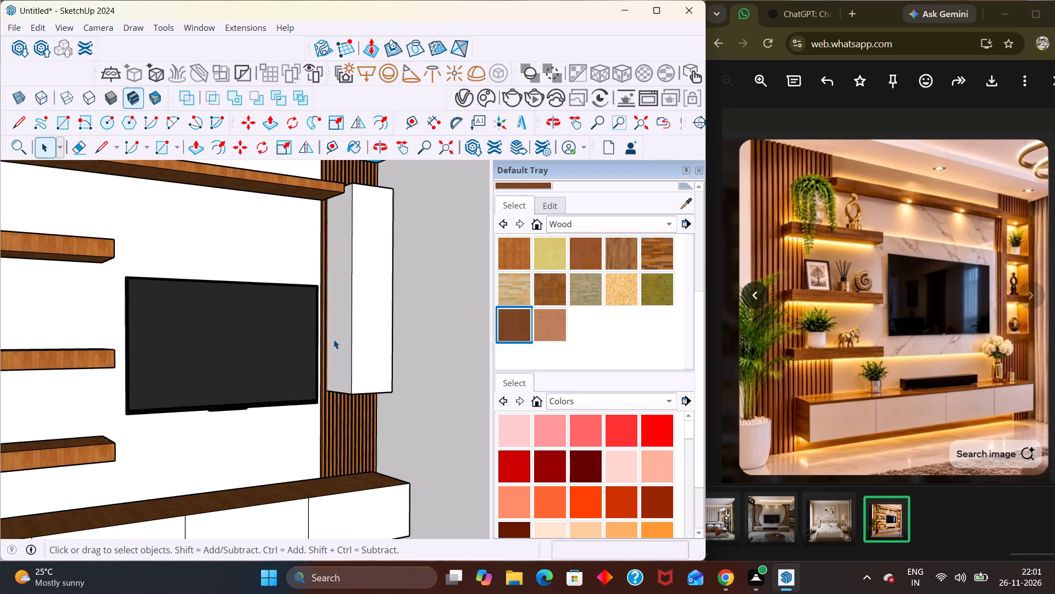
pyautogui.scroll(3, 308, 371)
pyautogui.moveTo(370, 362); pyautogui.dragTo(349, 443, button='middle')
pyautogui.scroll(-8, 353, 409)
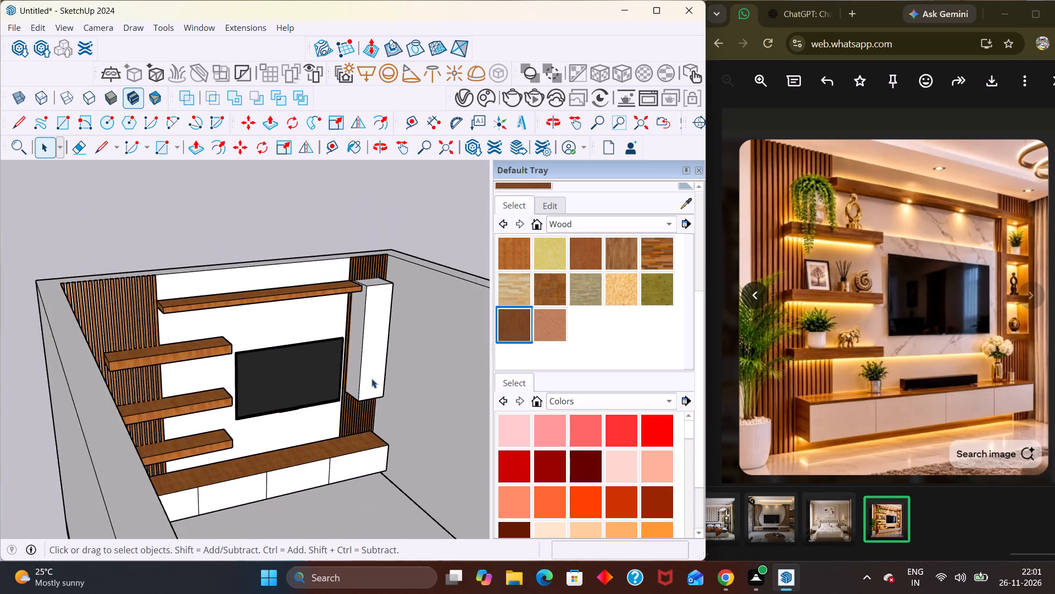
pyautogui.scroll(-2, 371, 378)
pyautogui.moveTo(381, 370); pyautogui.dragTo(342, 258, button='middle')
pyautogui.scroll(6, 344, 258)
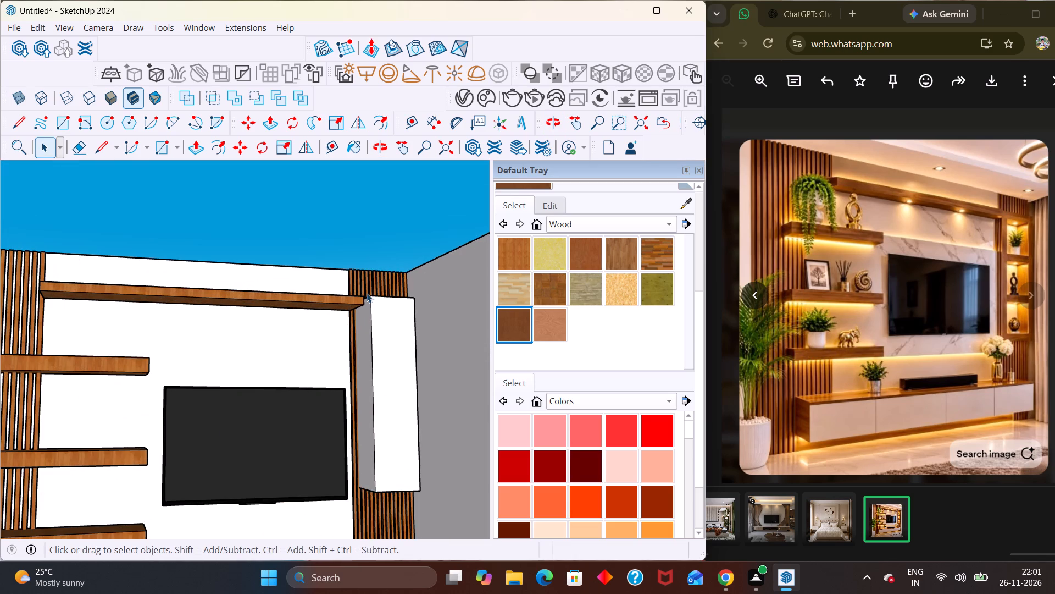
pyautogui.scroll(-2, 369, 291)
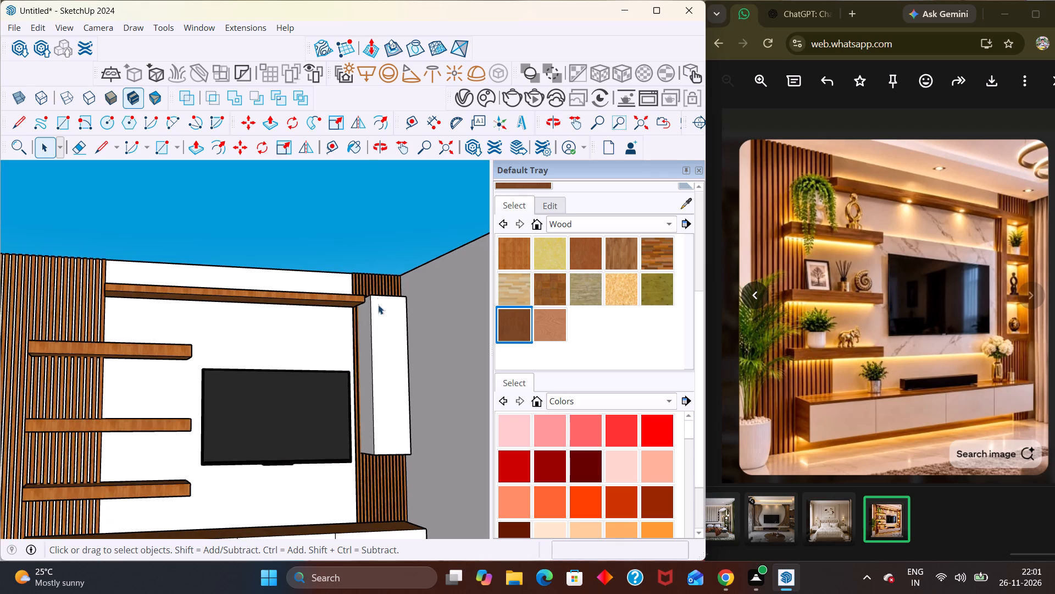
# Inside the niche block's group, push its front face back about 5 3/4" toward the slat panel, and close the group.
pyautogui.moveTo(378, 305); pyautogui.dragTo(394, 368, button='middle')
pyautogui.scroll(3, 398, 400)
pyautogui.scroll(2, 391, 311)
pyautogui.moveTo(382, 322); pyautogui.dragTo(370, 371, button='middle')
pyautogui.tripleClick(371, 365)
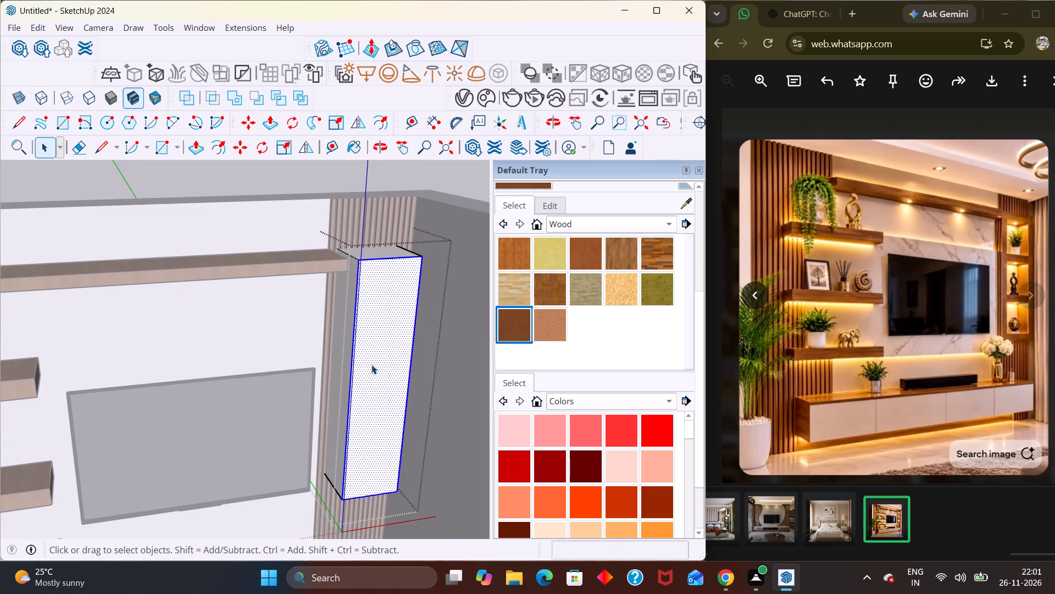
pyautogui.doubleClick(371, 365)
pyautogui.press('p')
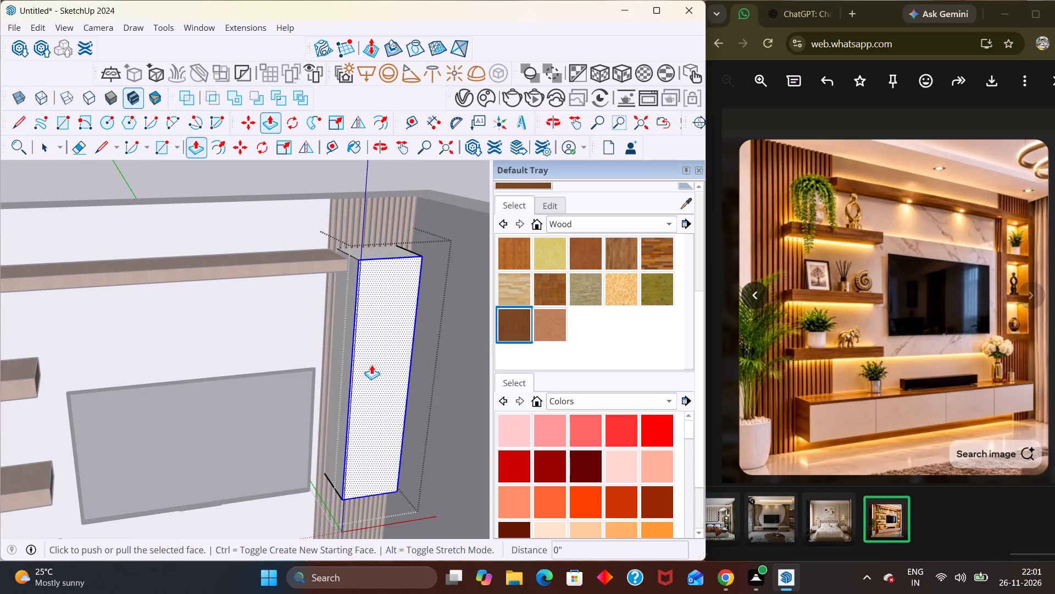
pyautogui.click(371, 365)
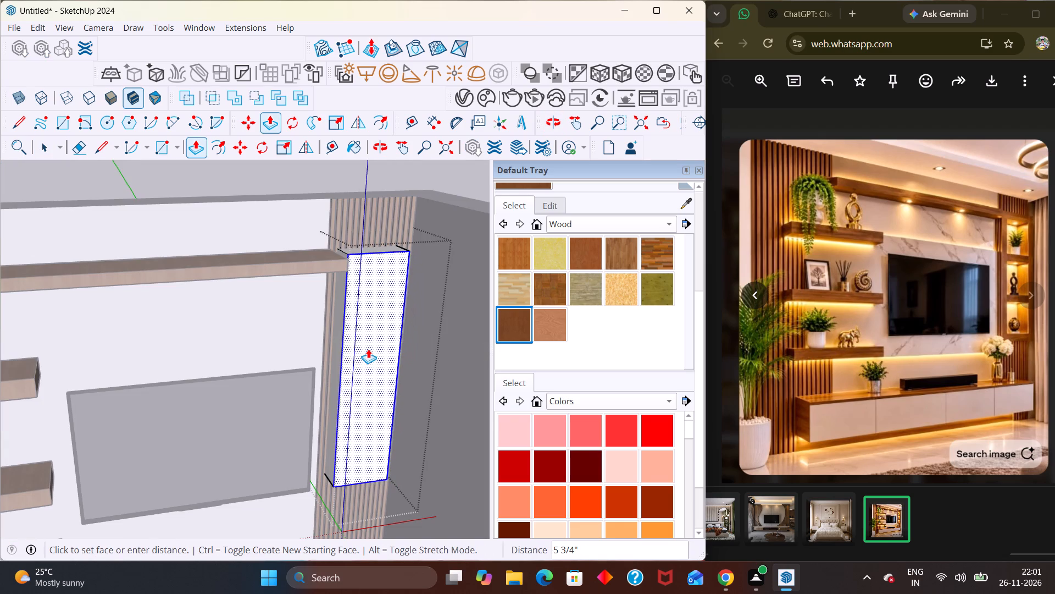
pyautogui.click(368, 349)
pyautogui.scroll(-5, 381, 331)
pyautogui.scroll(1, 381, 331)
pyautogui.scroll(-1, 380, 330)
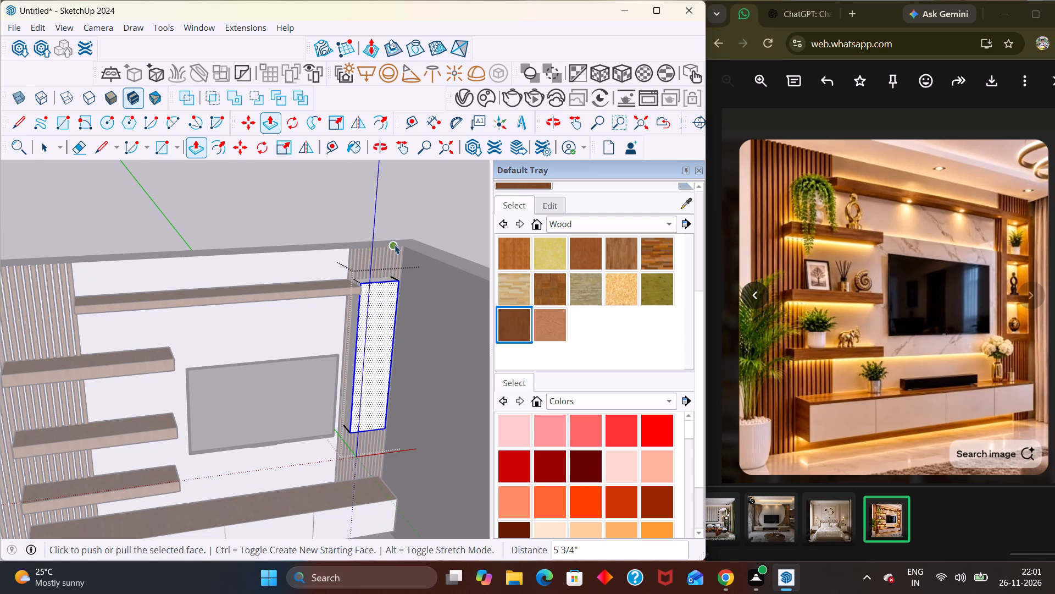
pyautogui.press('space')
pyautogui.click(412, 230)
# Reopen the block's group, push the front face back about another 2 7/8", and close the group.
pyautogui.moveTo(357, 358); pyautogui.dragTo(335, 303, button='middle')
pyautogui.scroll(6, 336, 309)
pyautogui.moveTo(363, 297); pyautogui.dragTo(352, 387, button='middle')
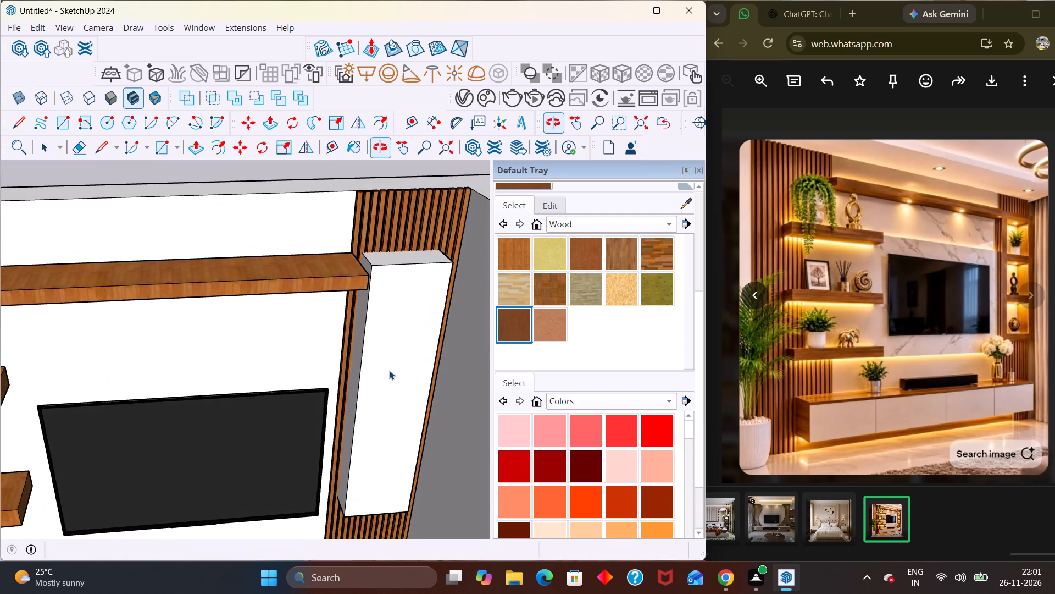
pyautogui.doubleClick(391, 361)
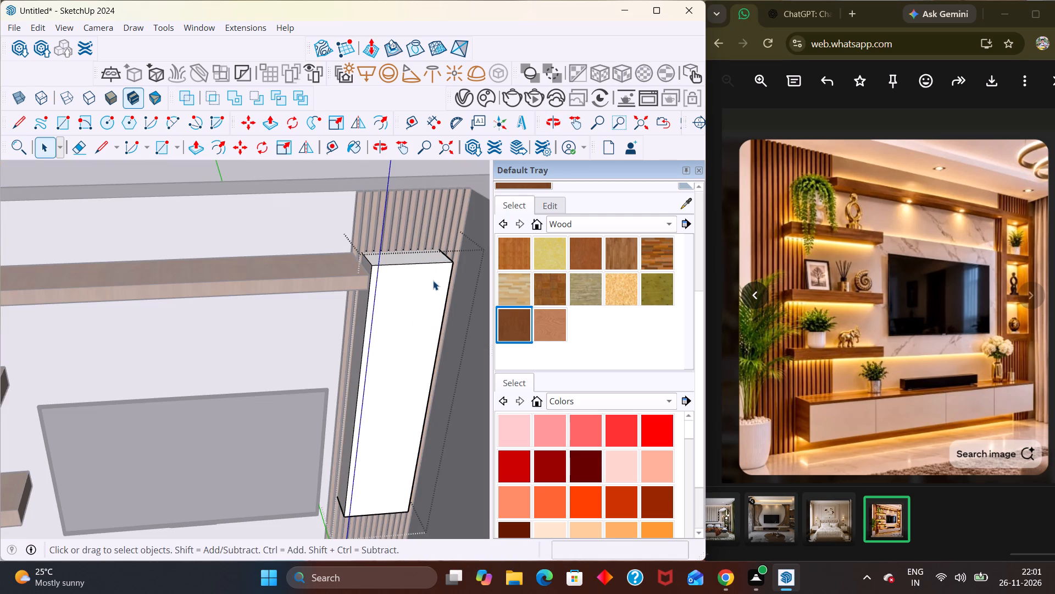
pyautogui.press('p')
pyautogui.click(436, 296)
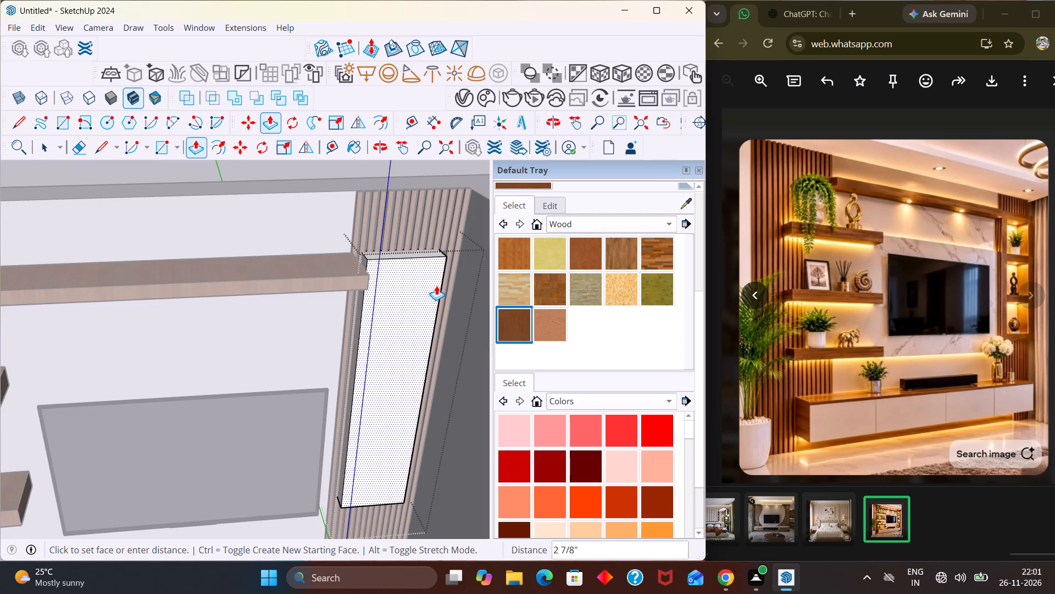
pyautogui.click(436, 285)
pyautogui.scroll(-5, 415, 245)
pyautogui.press('space')
pyautogui.click(435, 177)
# Inside the block's group, pull the side face nearest the side wall outward 1" to widen the block.
pyautogui.moveTo(420, 352); pyautogui.dragTo(381, 219, button='middle')
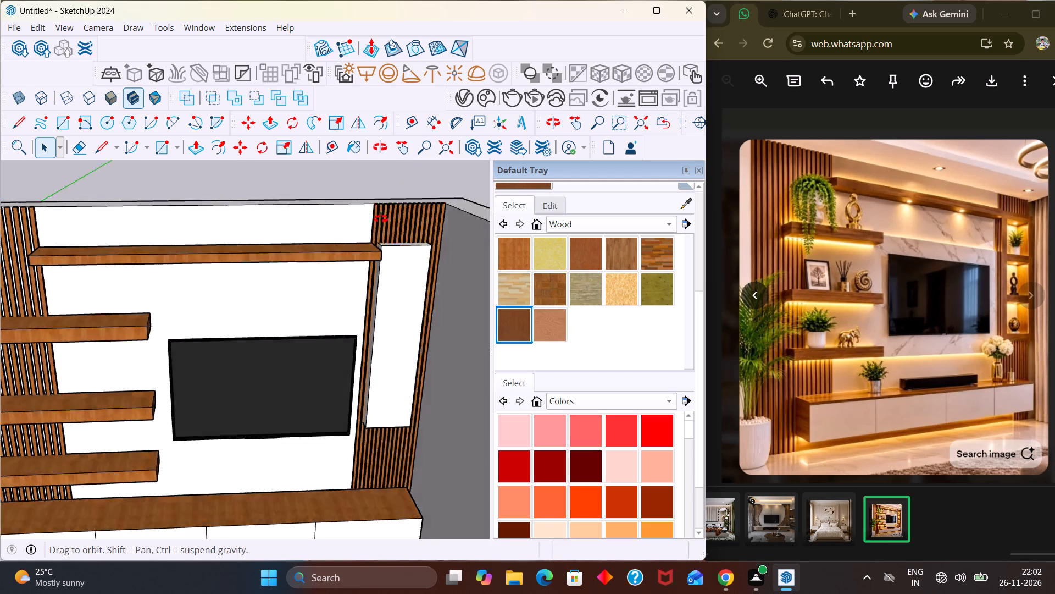
pyautogui.moveTo(381, 219); pyautogui.dragTo(377, 194, button='middle')
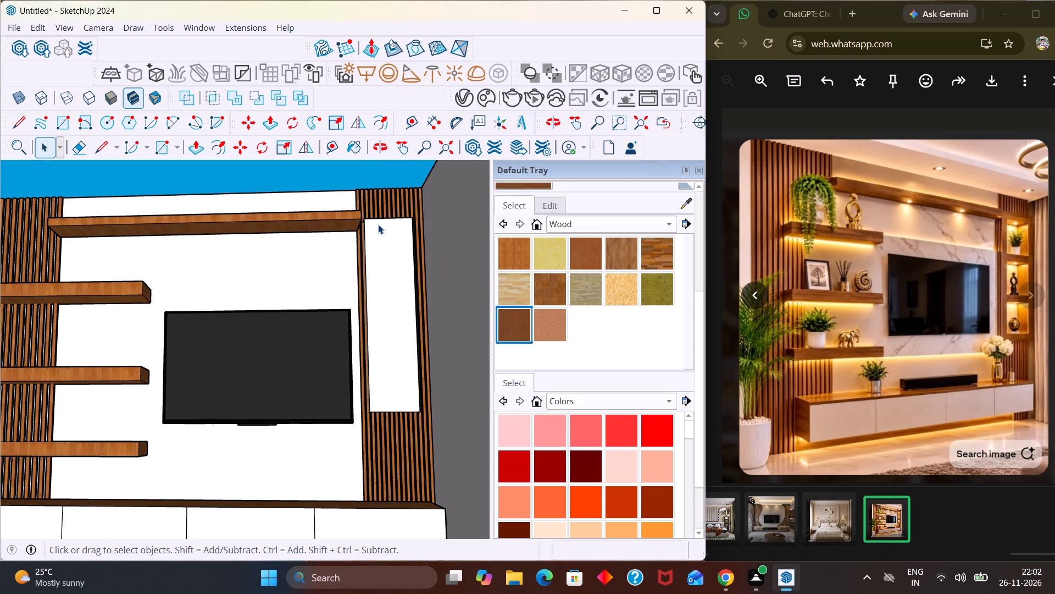
pyautogui.scroll(-3, 396, 472)
pyautogui.scroll(3, 381, 397)
pyautogui.doubleClick(384, 387)
pyautogui.scroll(3, 385, 387)
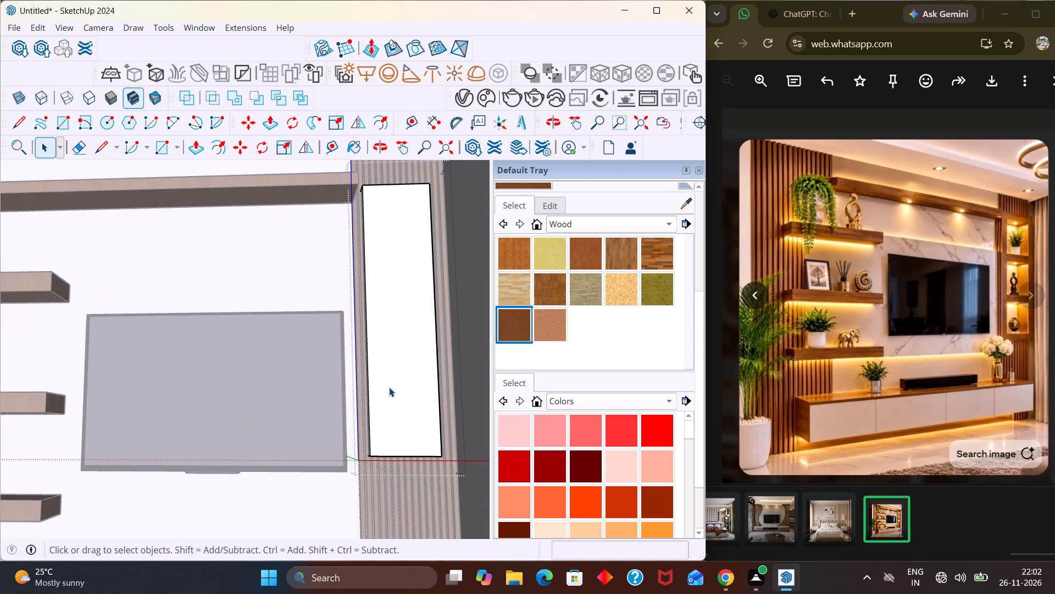
pyautogui.moveTo(420, 407); pyautogui.dragTo(362, 432, button='middle')
pyautogui.scroll(4, 488, 419)
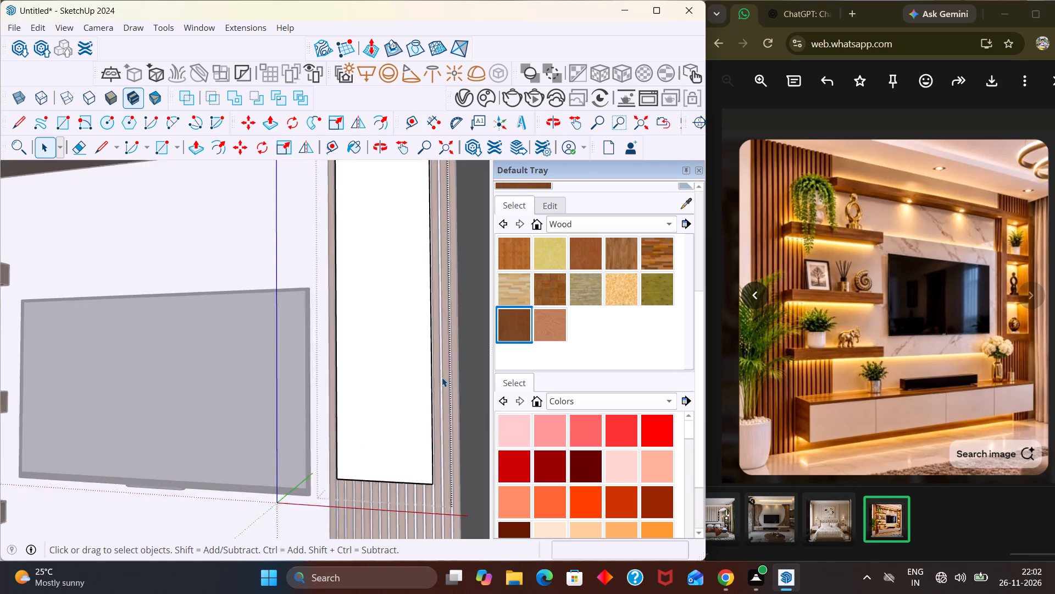
pyautogui.scroll(3, 442, 377)
pyautogui.moveTo(367, 477); pyautogui.dragTo(375, 486, button='middle')
pyautogui.scroll(3, 375, 486)
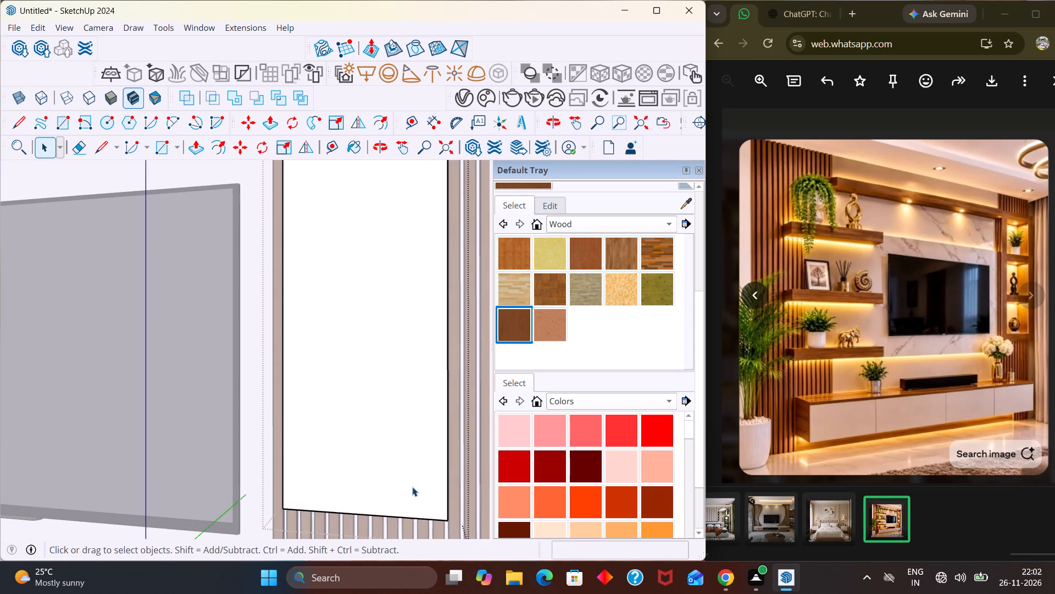
pyautogui.scroll(1, 412, 487)
pyautogui.moveTo(412, 487); pyautogui.dragTo(393, 490, button='middle')
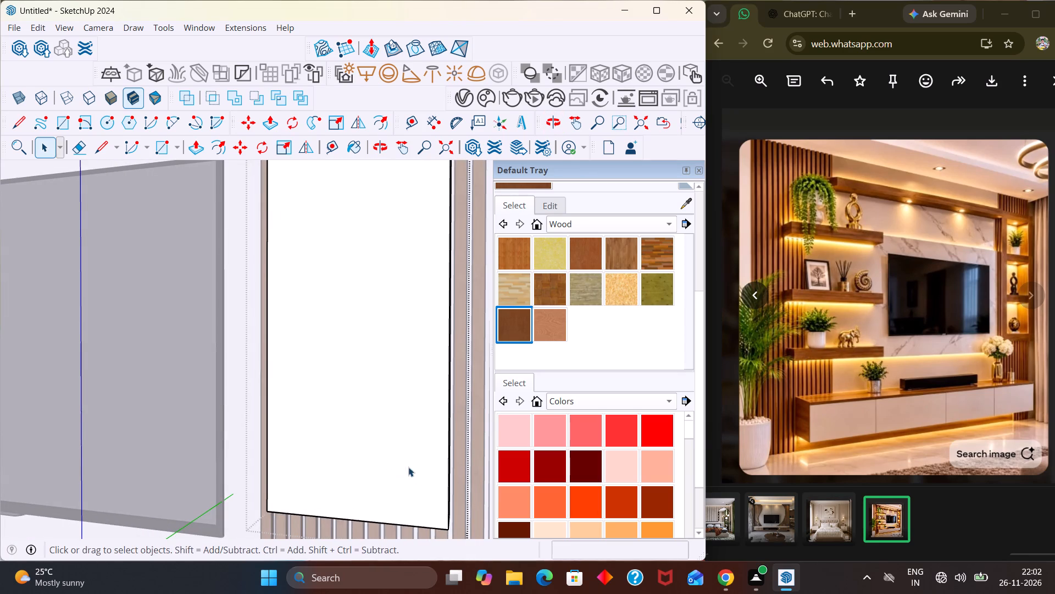
pyautogui.press('p')
pyautogui.scroll(3, 452, 471)
pyautogui.moveTo(452, 471); pyautogui.dragTo(442, 493, button='middle')
pyautogui.scroll(1, 442, 493)
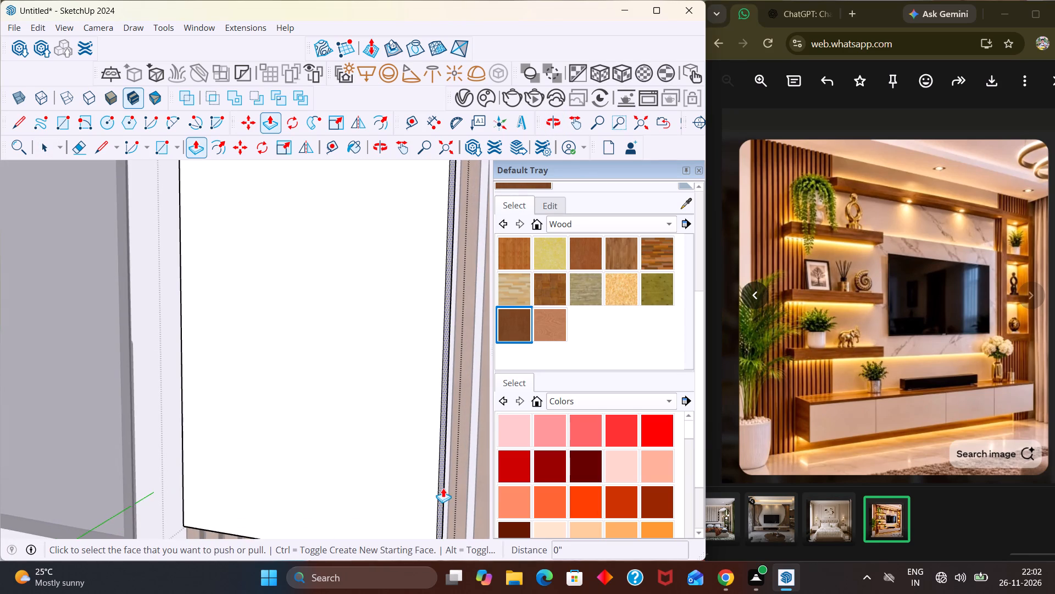
pyautogui.click(440, 485)
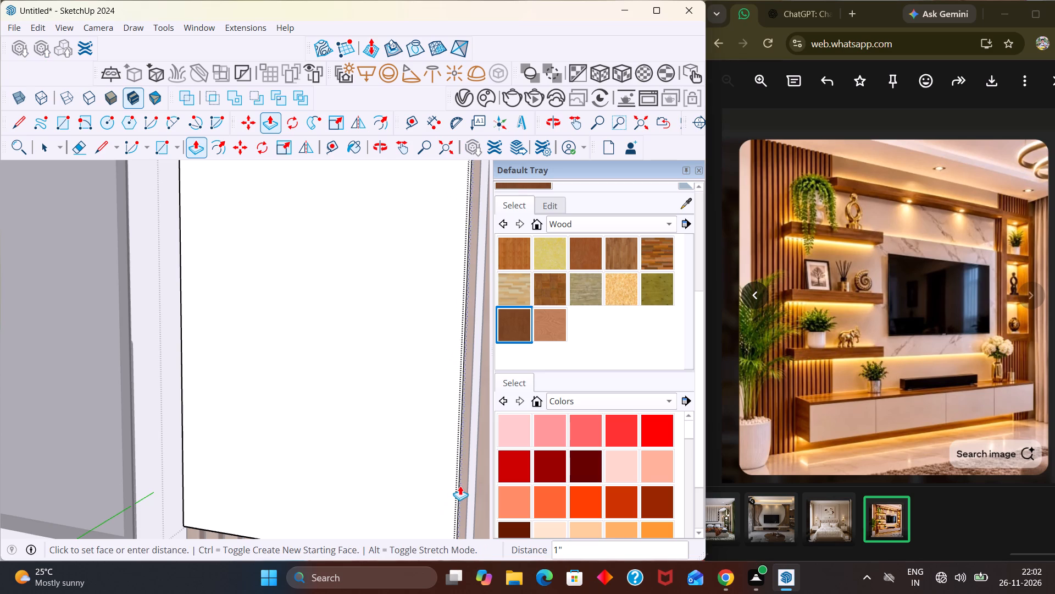
pyautogui.click(460, 486)
# Pull the block's bottom face down about 9 13/16" along the slat panel, and close the group.
pyautogui.scroll(-16, 465, 451)
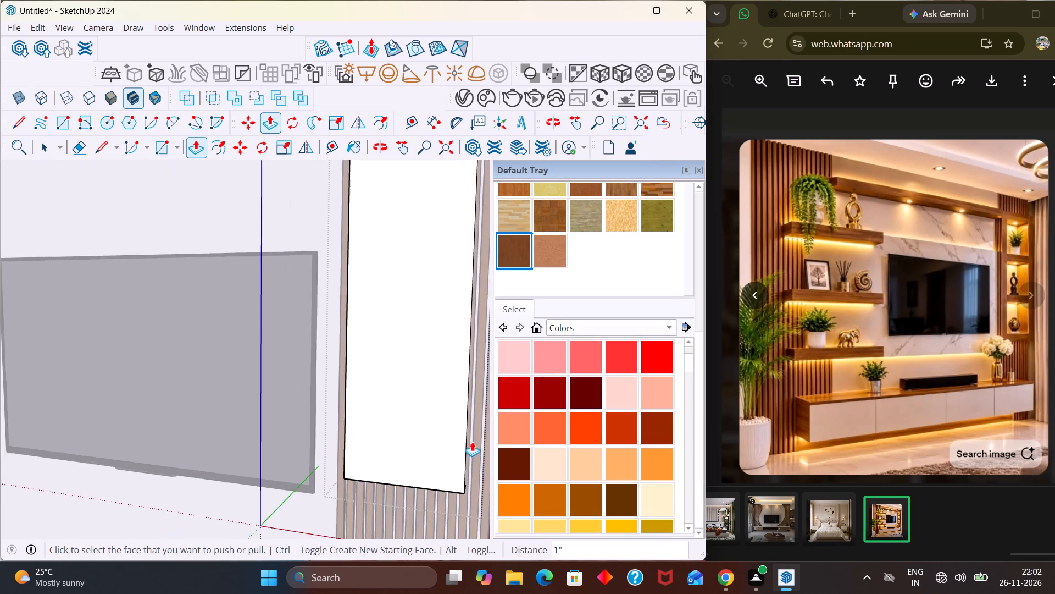
pyautogui.scroll(-5, 472, 442)
pyautogui.moveTo(447, 486); pyautogui.dragTo(480, 490, button='middle')
pyautogui.moveTo(401, 459); pyautogui.dragTo(396, 477, button='middle')
pyautogui.scroll(1, 398, 385)
pyautogui.scroll(-1, 399, 409)
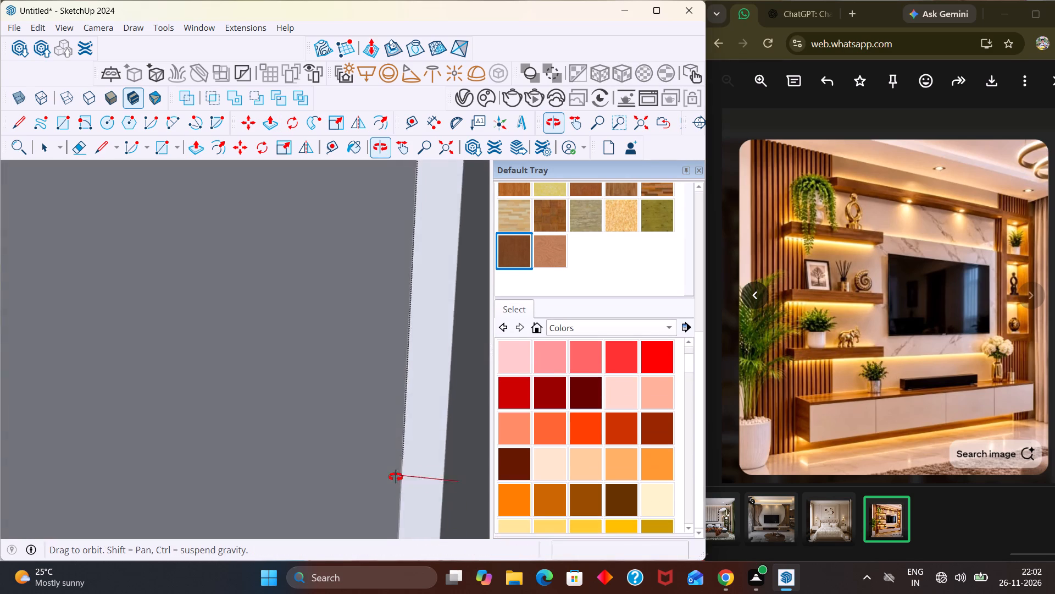
pyautogui.moveTo(396, 477); pyautogui.dragTo(403, 480, button='middle')
pyautogui.scroll(8, 315, 458)
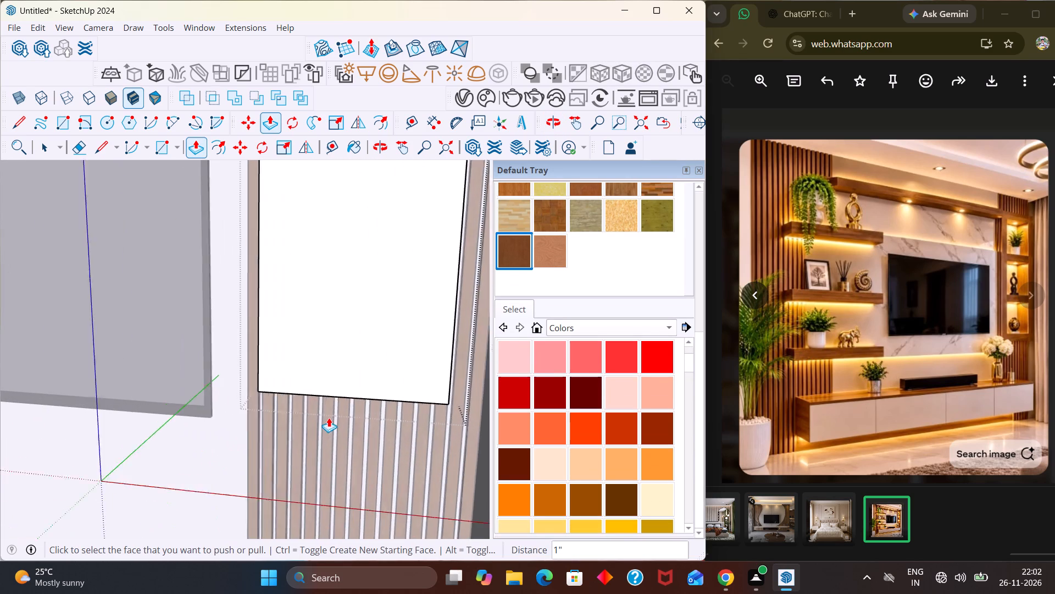
pyautogui.scroll(1, 329, 417)
pyautogui.moveTo(329, 409); pyautogui.dragTo(331, 335, button='middle')
pyautogui.scroll(6, 324, 389)
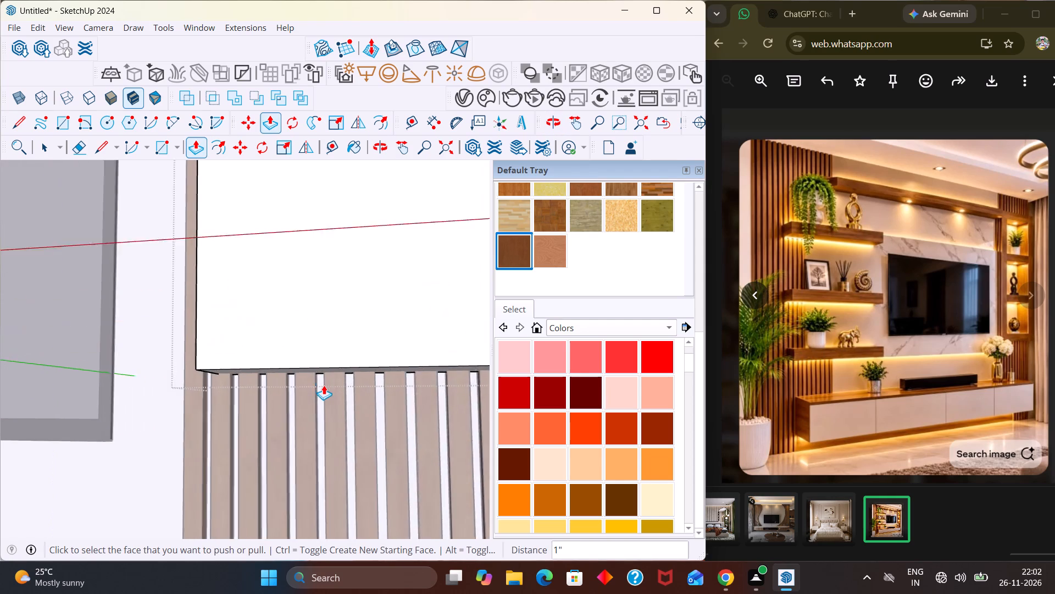
pyautogui.moveTo(322, 346); pyautogui.dragTo(323, 340, button='middle')
pyautogui.click(315, 367)
pyautogui.scroll(-13, 316, 391)
pyautogui.scroll(-4, 337, 447)
pyautogui.moveTo(340, 450); pyautogui.dragTo(345, 471, button='middle')
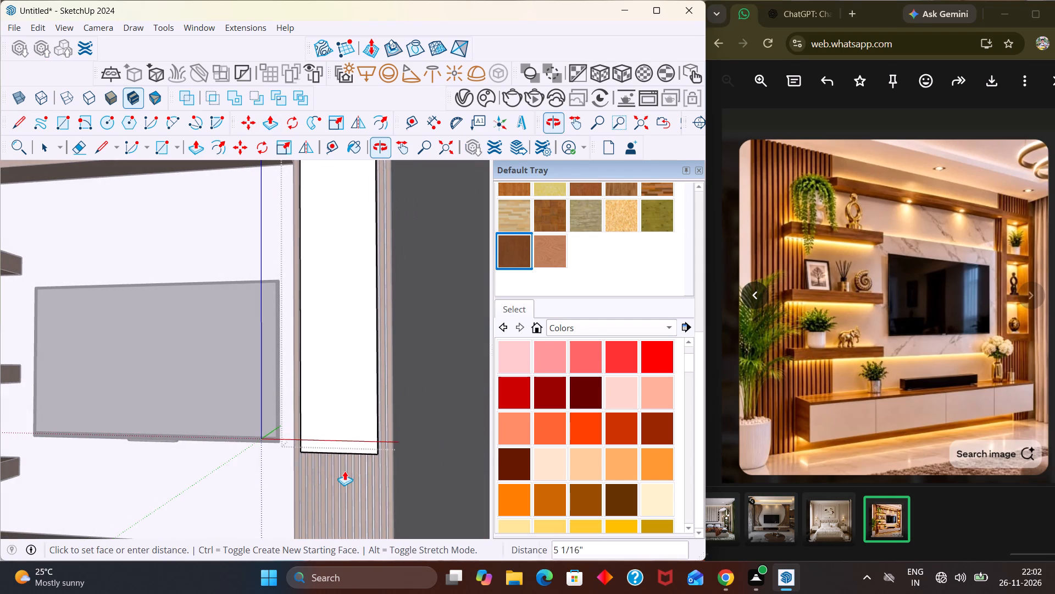
pyautogui.click(344, 475)
pyautogui.scroll(-9, 414, 414)
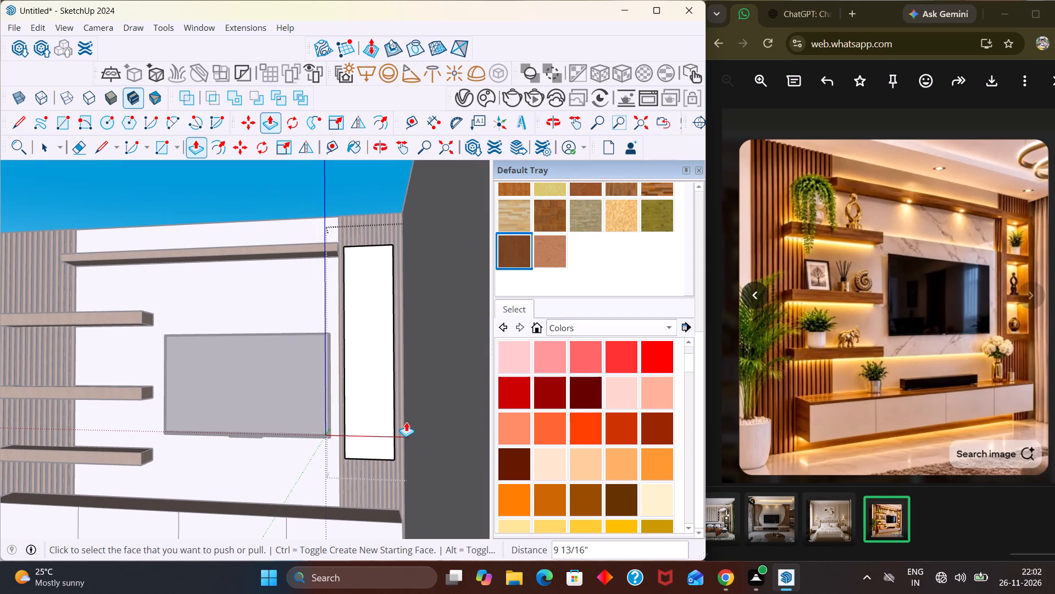
pyautogui.press('space')
pyautogui.click(335, 180)
# Open the niche block's group for editing.
pyautogui.scroll(-1, 350, 254)
pyautogui.scroll(2, 351, 255)
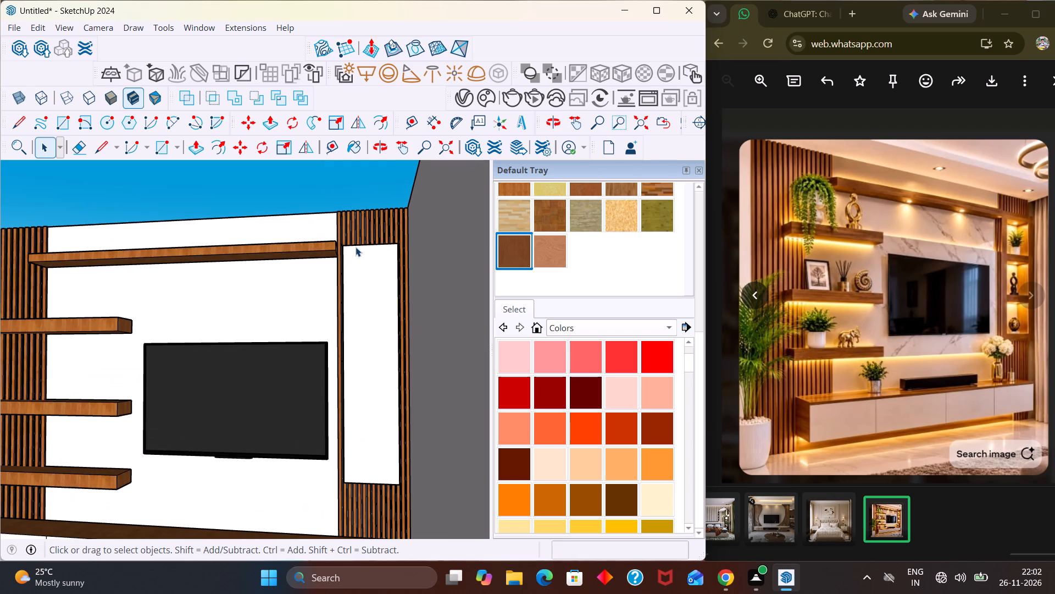
pyautogui.click(356, 247)
pyautogui.doubleClick(356, 247)
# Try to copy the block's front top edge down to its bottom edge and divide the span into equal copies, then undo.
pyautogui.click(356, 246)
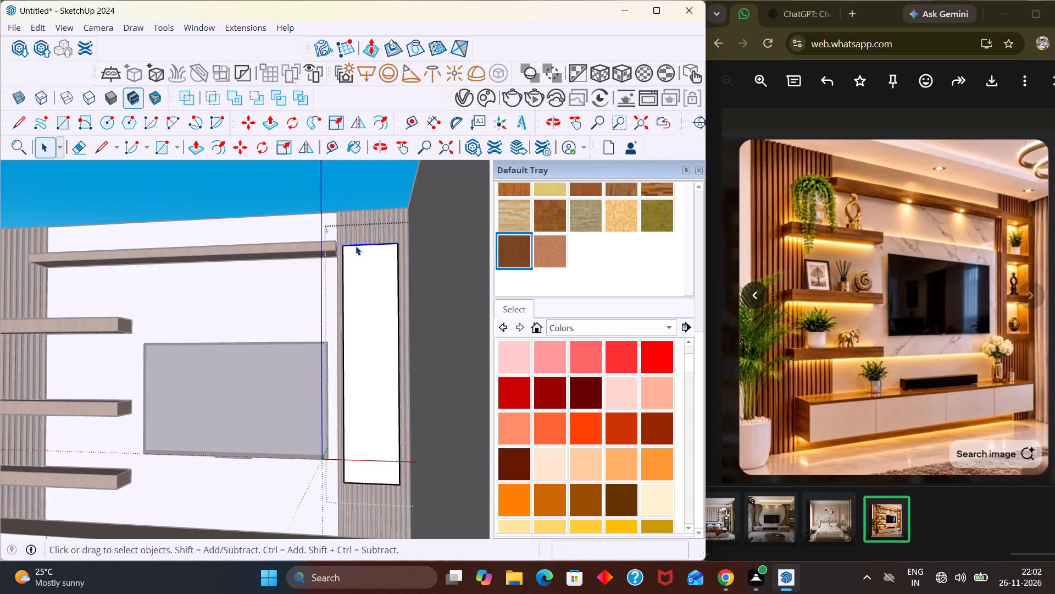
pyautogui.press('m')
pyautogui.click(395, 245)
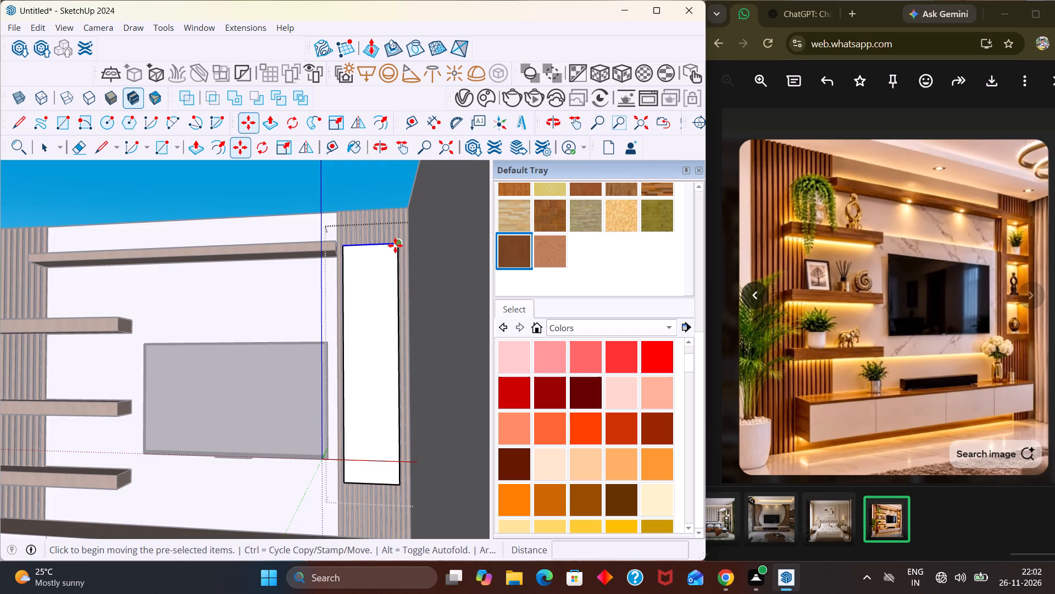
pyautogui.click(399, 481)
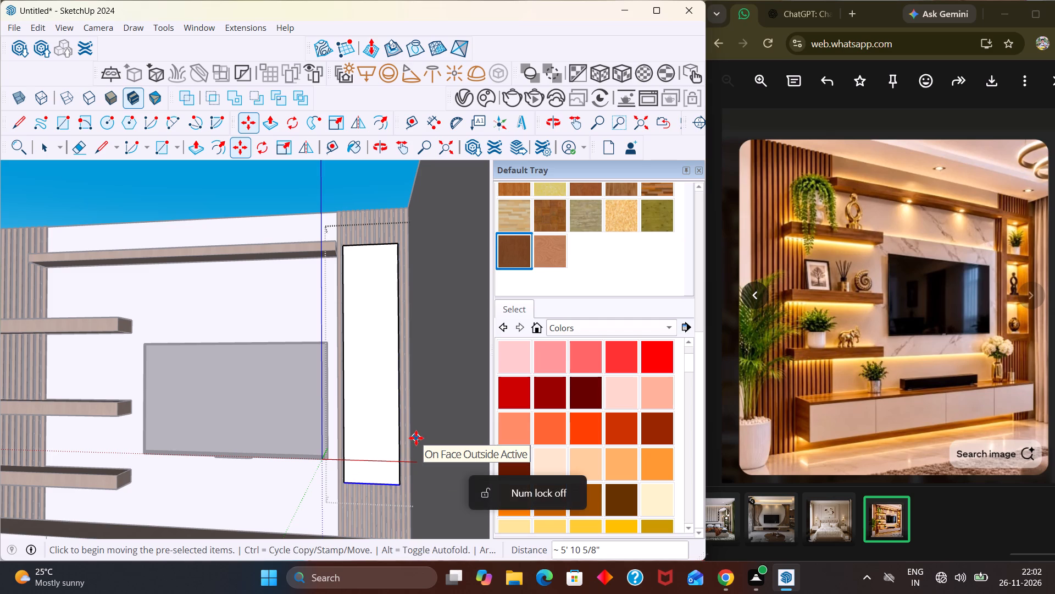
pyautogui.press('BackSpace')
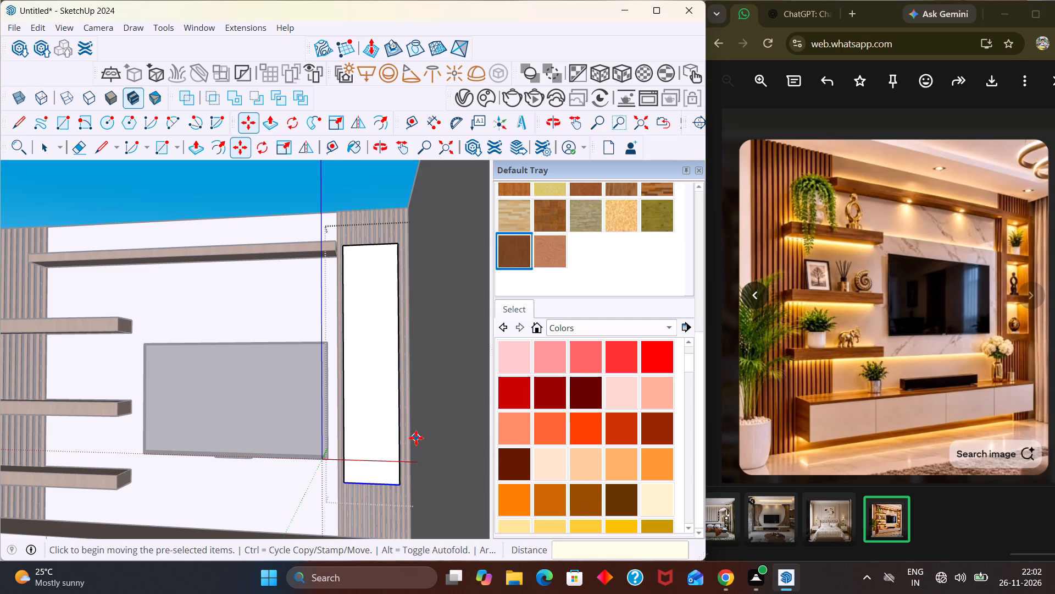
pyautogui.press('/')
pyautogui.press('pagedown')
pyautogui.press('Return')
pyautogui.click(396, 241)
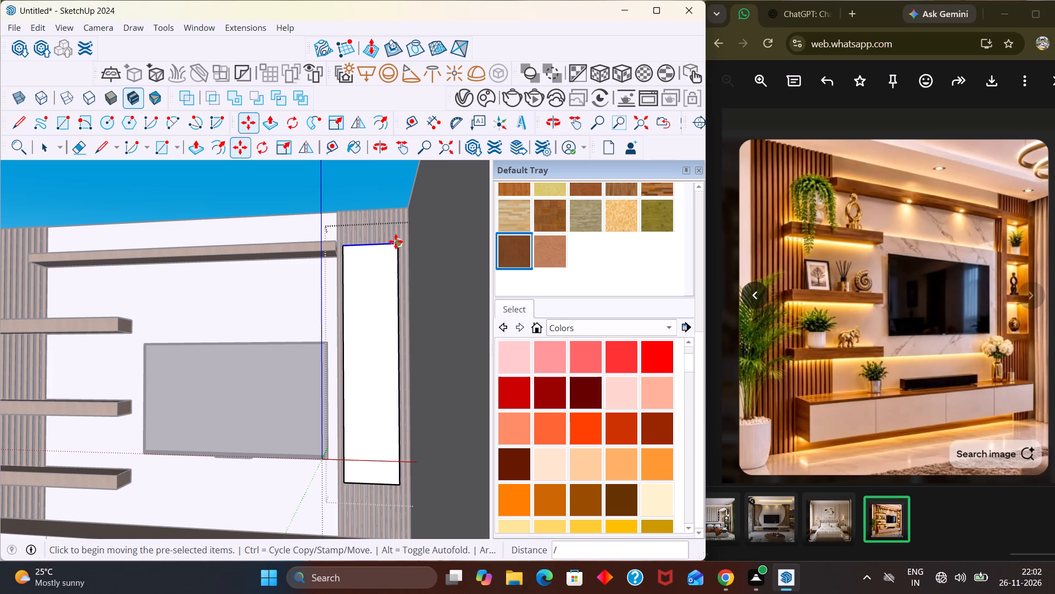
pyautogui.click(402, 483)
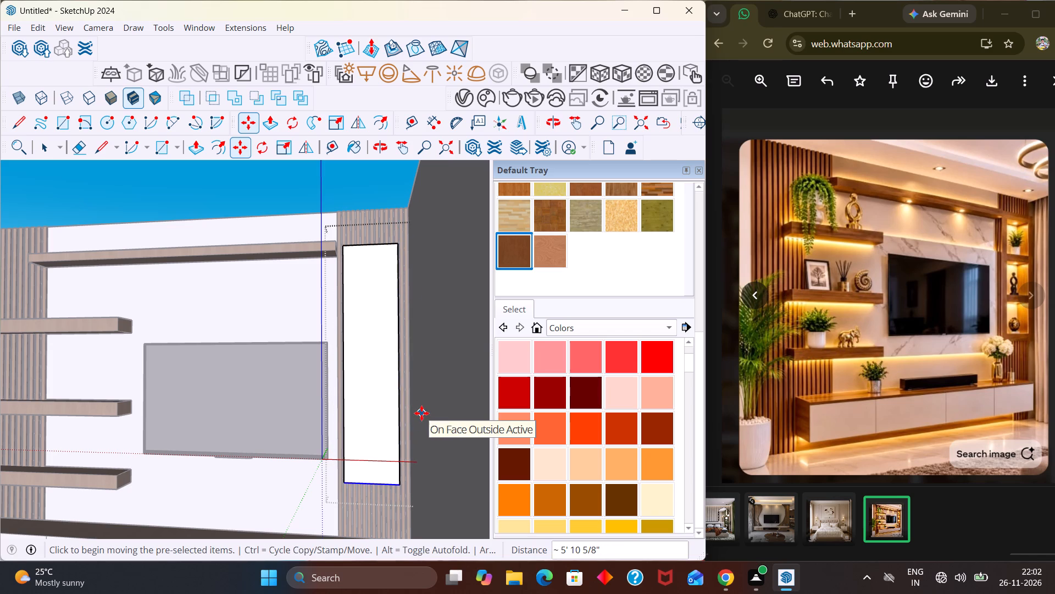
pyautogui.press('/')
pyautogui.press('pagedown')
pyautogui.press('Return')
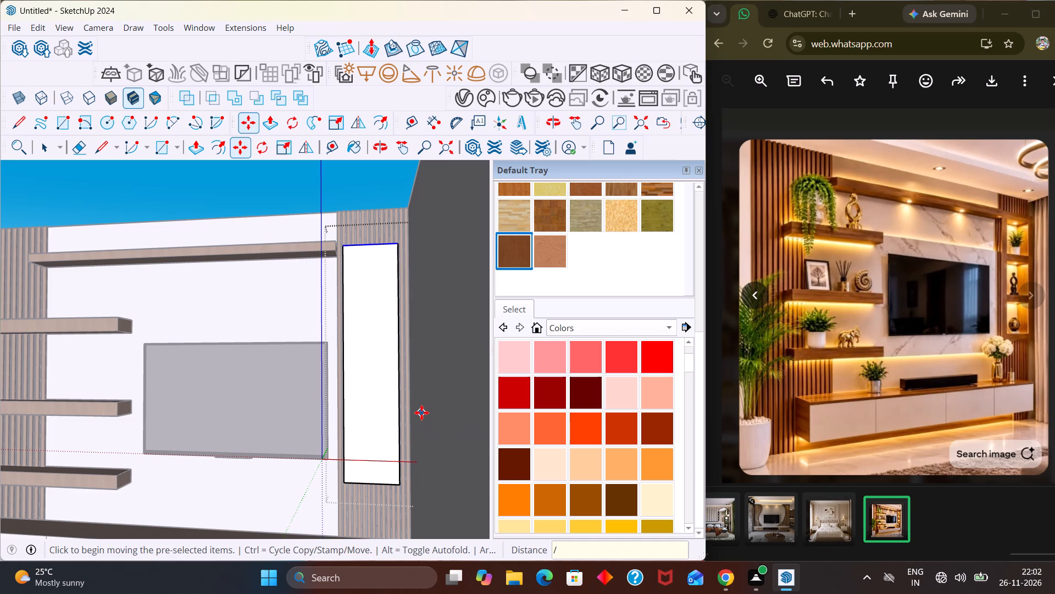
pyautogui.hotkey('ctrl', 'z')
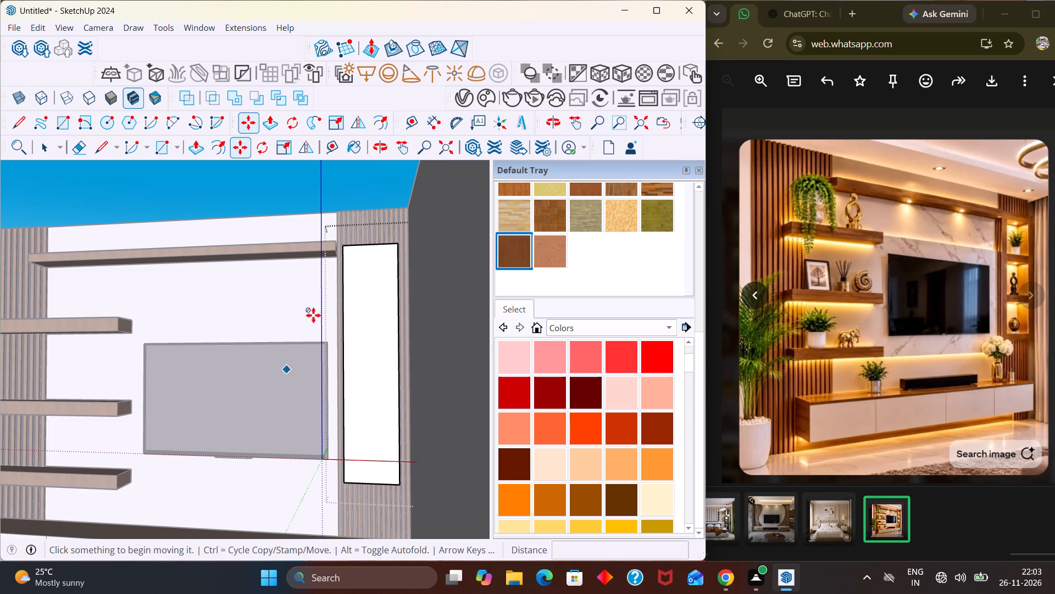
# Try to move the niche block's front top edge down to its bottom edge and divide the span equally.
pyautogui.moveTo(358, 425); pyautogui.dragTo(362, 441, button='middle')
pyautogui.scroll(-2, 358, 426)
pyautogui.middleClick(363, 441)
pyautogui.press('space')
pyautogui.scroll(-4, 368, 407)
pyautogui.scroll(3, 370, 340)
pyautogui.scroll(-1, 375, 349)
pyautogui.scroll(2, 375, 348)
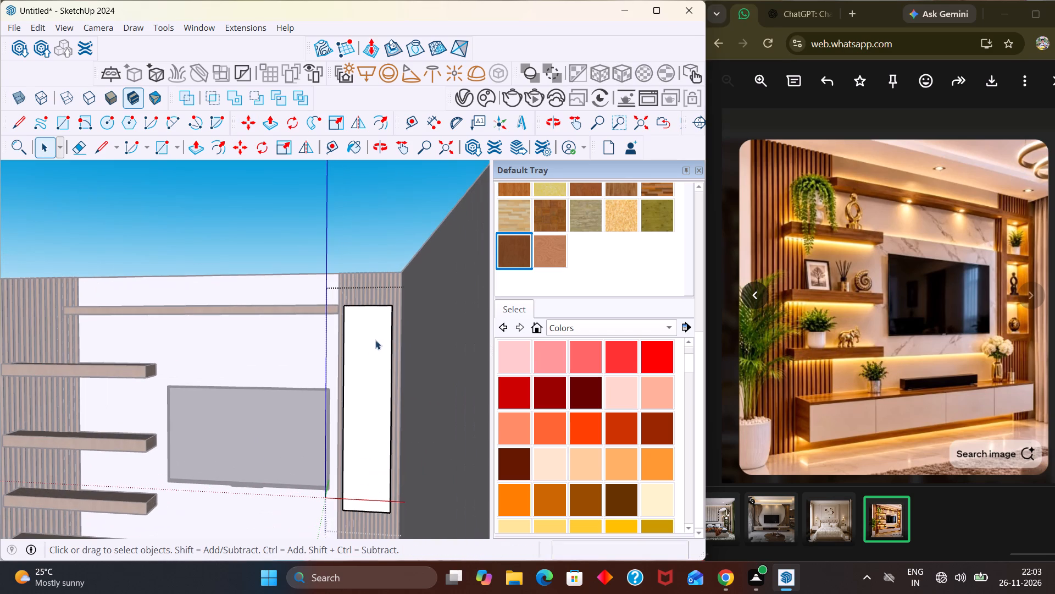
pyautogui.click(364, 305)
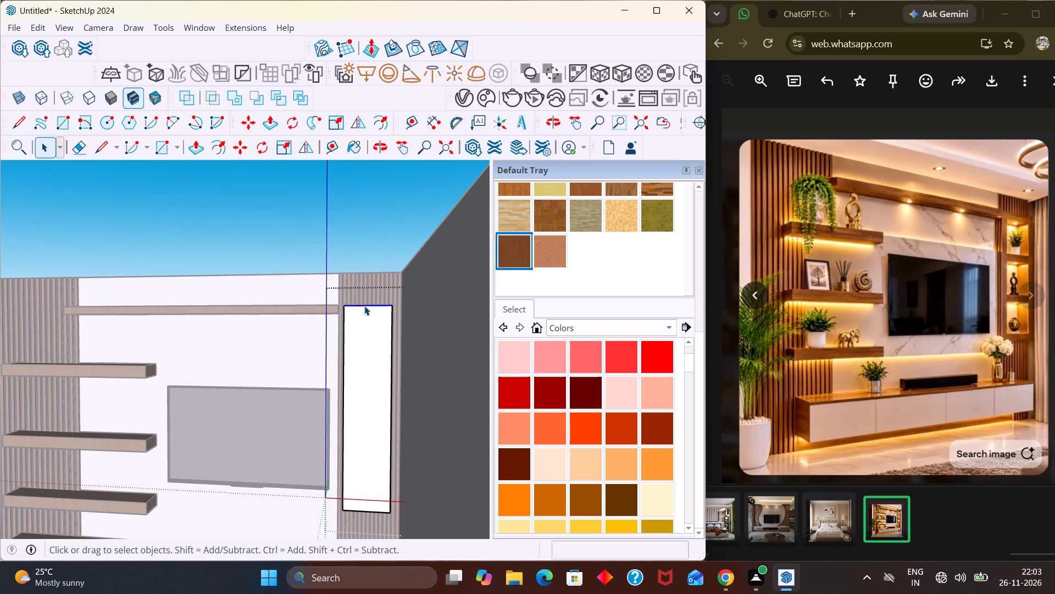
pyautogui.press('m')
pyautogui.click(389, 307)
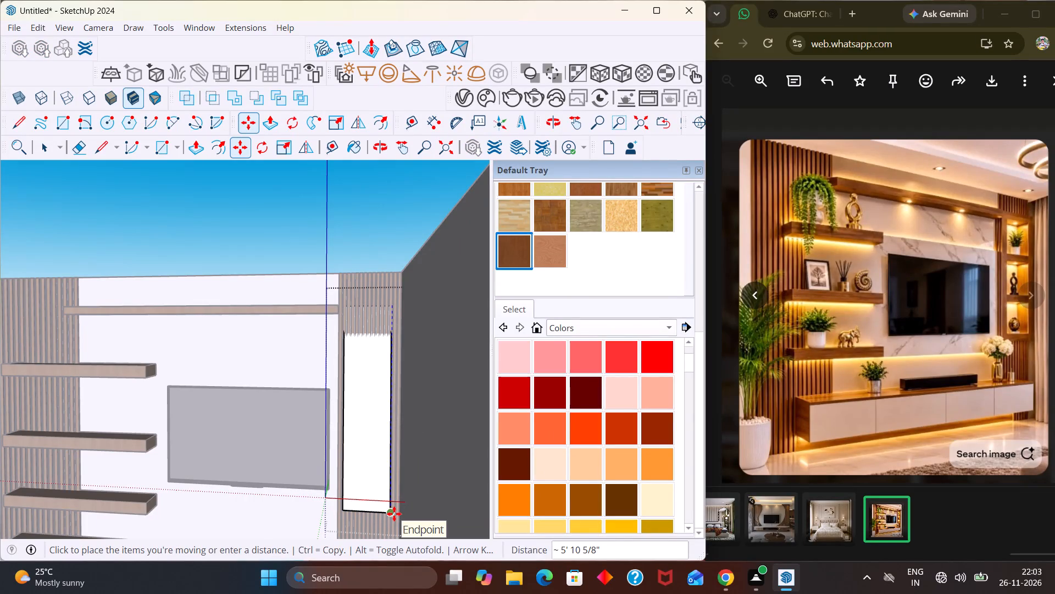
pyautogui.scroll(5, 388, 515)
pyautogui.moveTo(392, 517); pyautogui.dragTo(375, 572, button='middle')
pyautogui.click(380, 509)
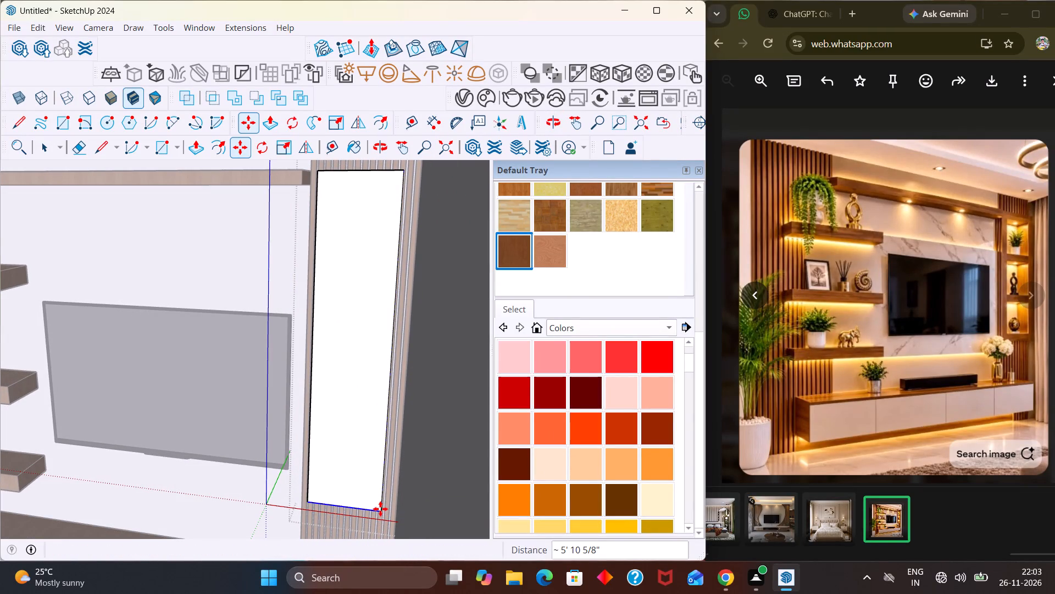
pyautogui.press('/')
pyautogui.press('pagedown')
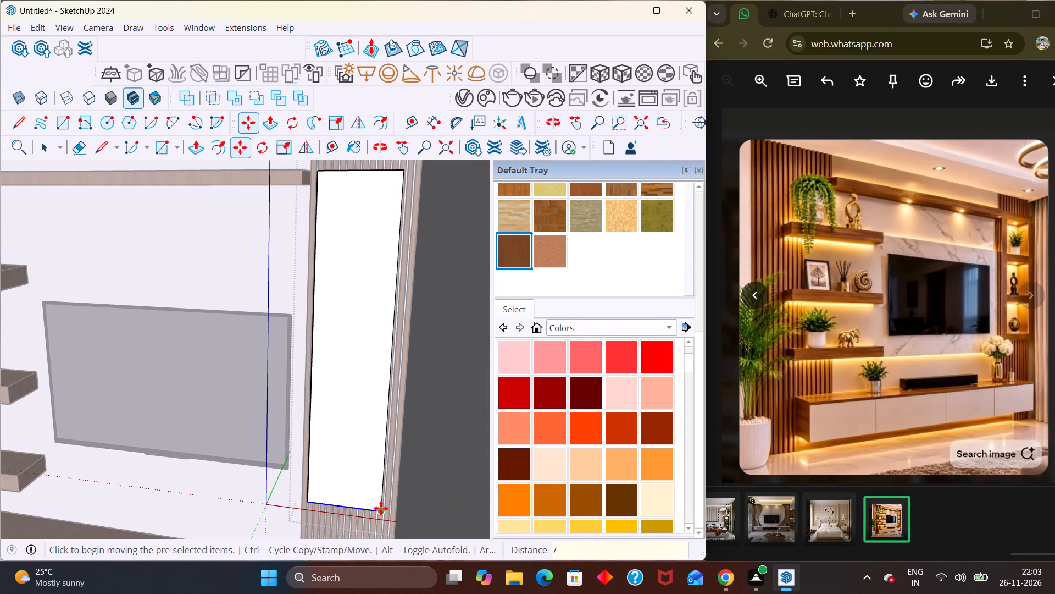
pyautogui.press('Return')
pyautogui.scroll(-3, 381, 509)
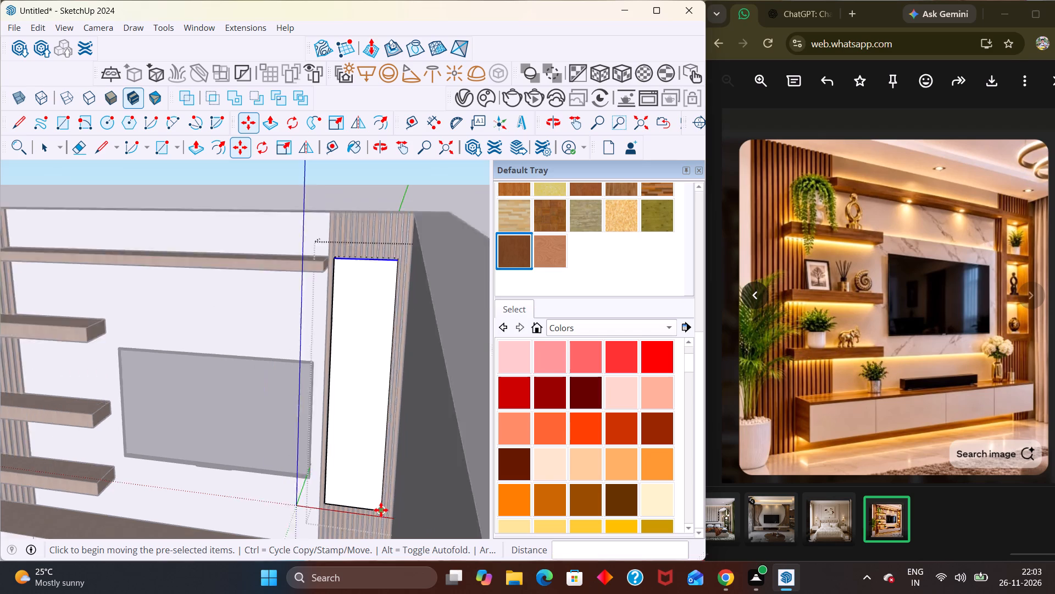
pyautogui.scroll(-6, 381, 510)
# Close the niche block's group and draw a horizontal line about 1' 4" long across the upper part of its front.
pyautogui.press('space')
pyautogui.click(413, 336)
pyautogui.moveTo(327, 471); pyautogui.dragTo(426, 416, button='middle')
pyautogui.scroll(3, 426, 448)
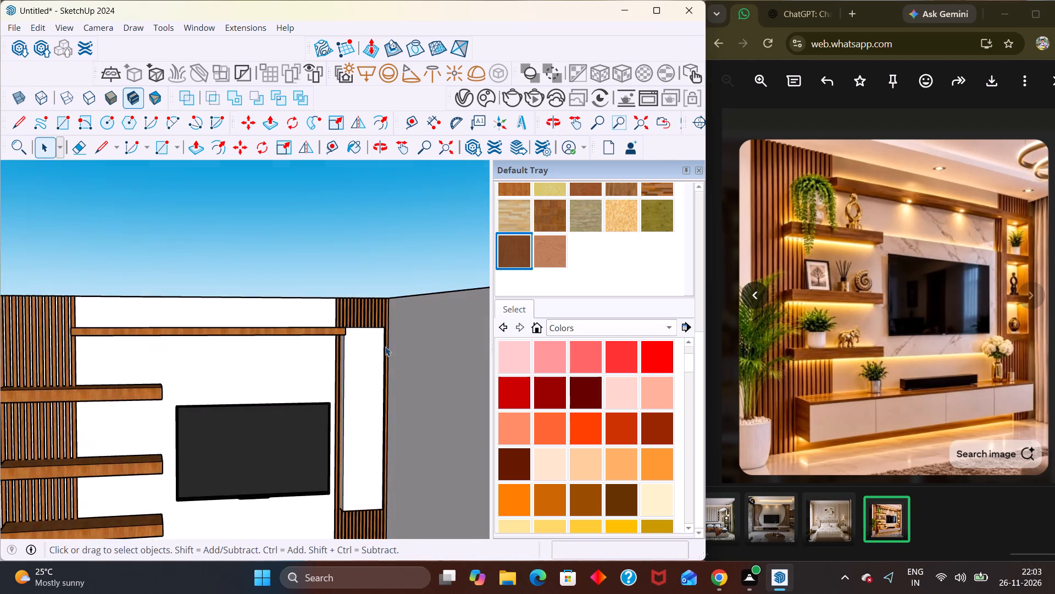
pyautogui.scroll(4, 385, 346)
pyautogui.moveTo(353, 378); pyautogui.dragTo(352, 488, button='middle')
pyautogui.scroll(-4, 354, 460)
pyautogui.press('l')
pyautogui.scroll(-1, 368, 443)
pyautogui.moveTo(368, 443); pyautogui.dragTo(354, 369, button='middle')
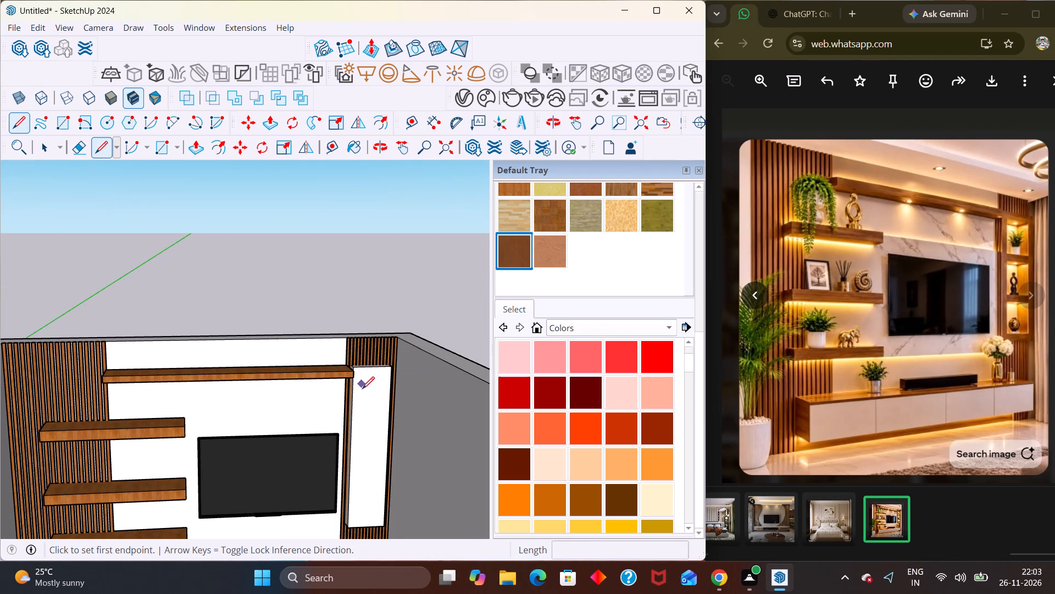
pyautogui.scroll(2, 362, 391)
pyautogui.moveTo(362, 416); pyautogui.dragTo(338, 393, button='middle')
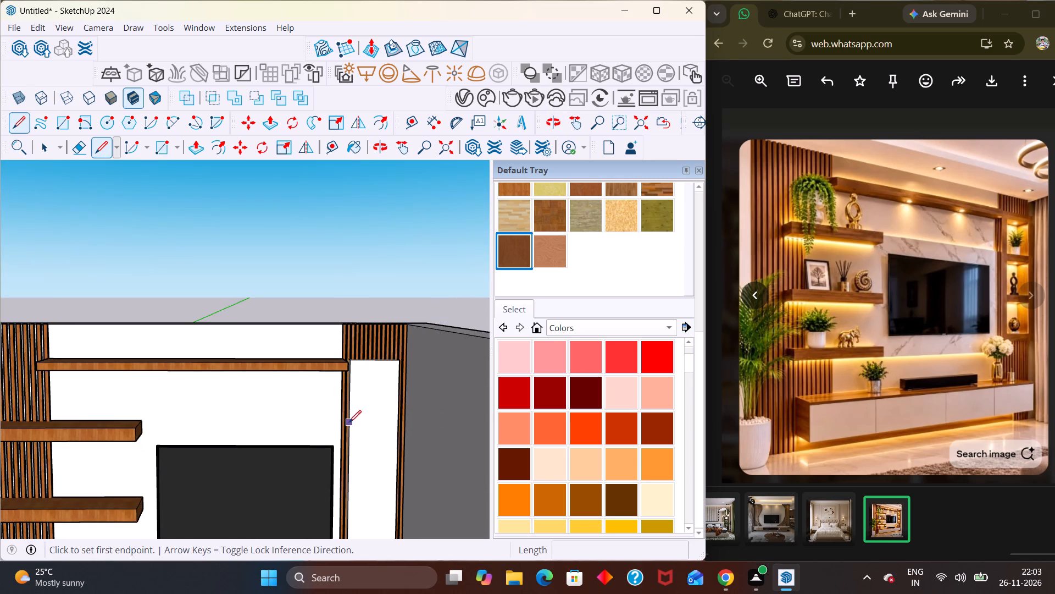
pyautogui.click(349, 422)
pyautogui.click(401, 427)
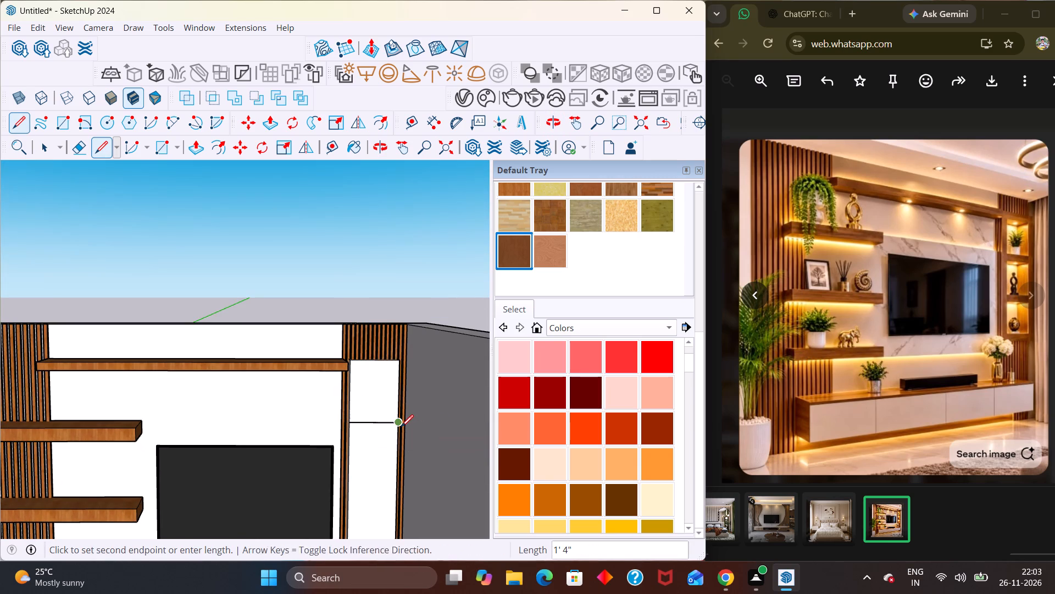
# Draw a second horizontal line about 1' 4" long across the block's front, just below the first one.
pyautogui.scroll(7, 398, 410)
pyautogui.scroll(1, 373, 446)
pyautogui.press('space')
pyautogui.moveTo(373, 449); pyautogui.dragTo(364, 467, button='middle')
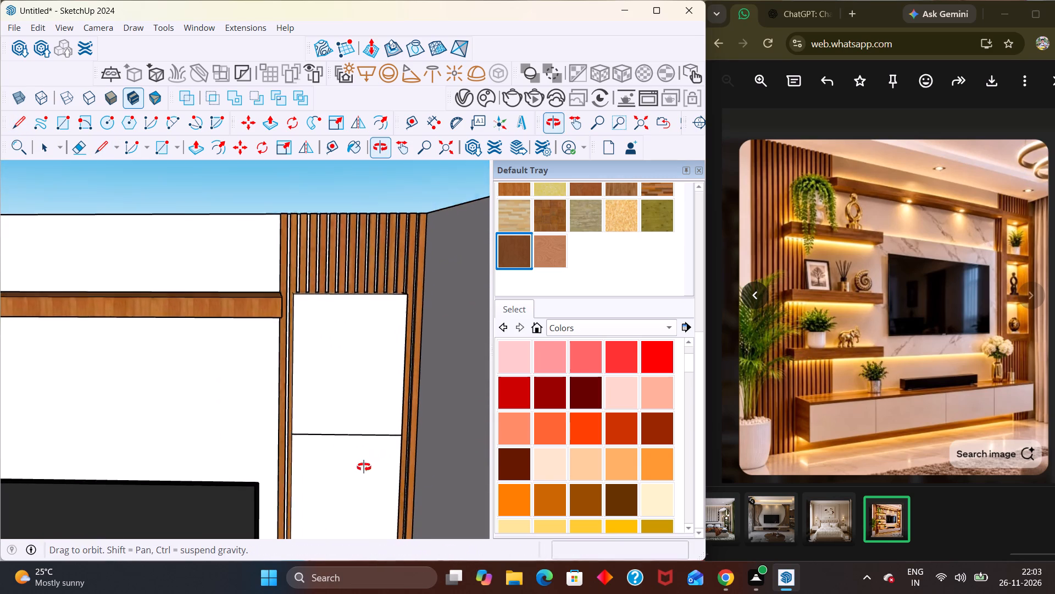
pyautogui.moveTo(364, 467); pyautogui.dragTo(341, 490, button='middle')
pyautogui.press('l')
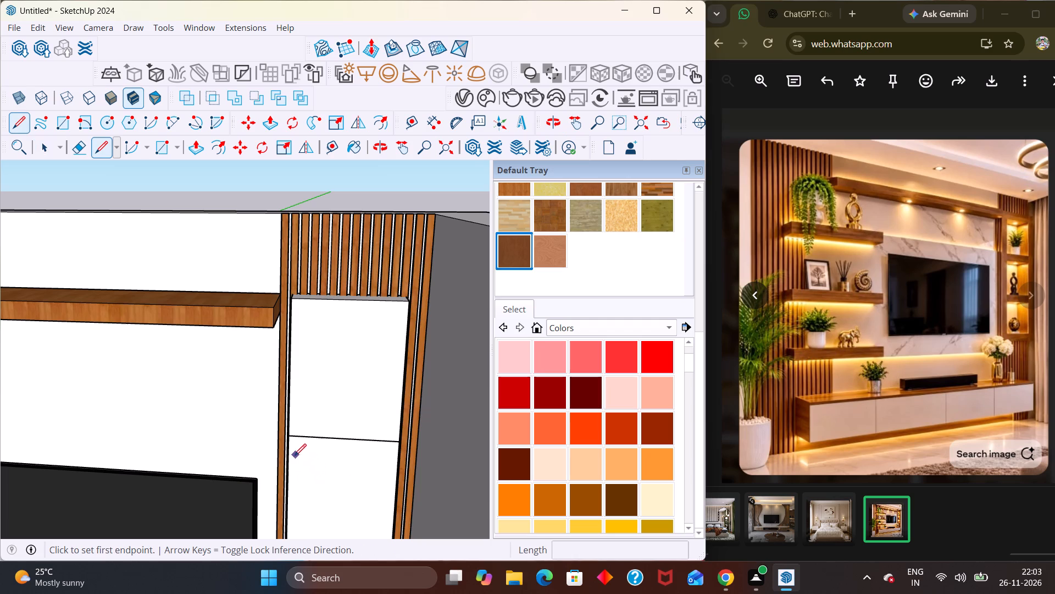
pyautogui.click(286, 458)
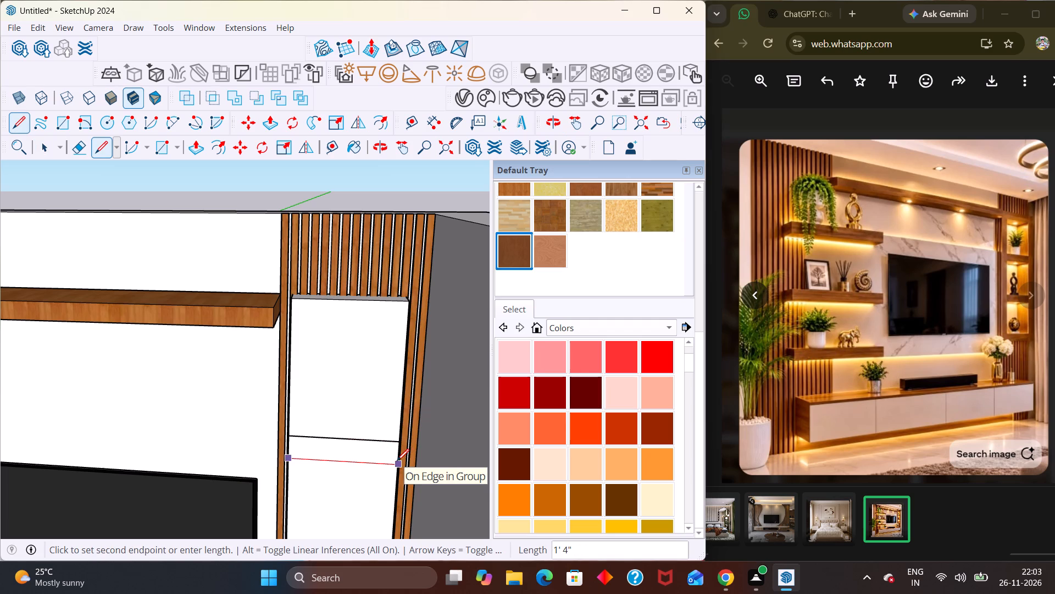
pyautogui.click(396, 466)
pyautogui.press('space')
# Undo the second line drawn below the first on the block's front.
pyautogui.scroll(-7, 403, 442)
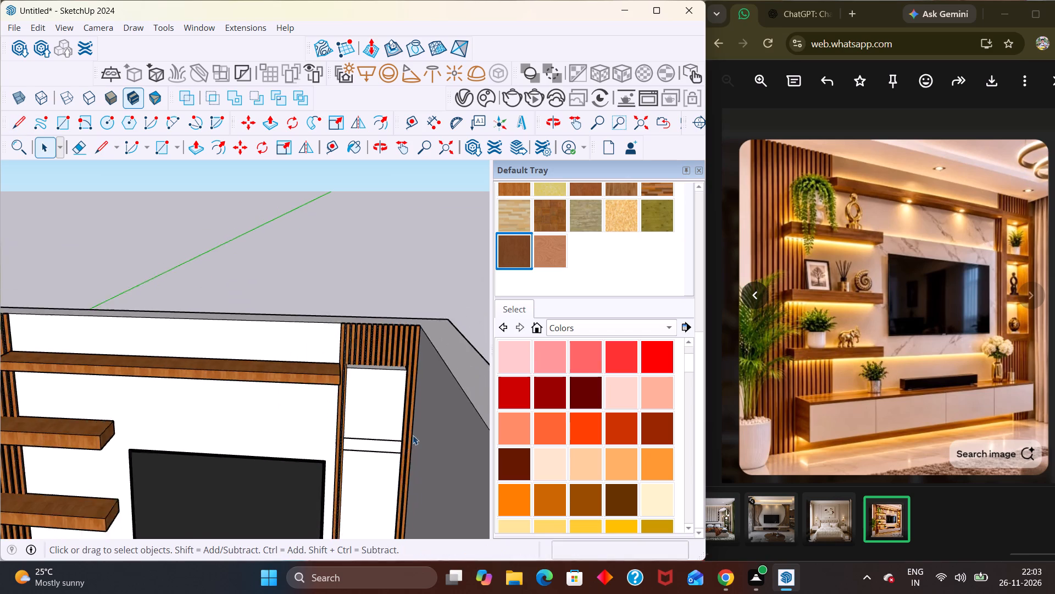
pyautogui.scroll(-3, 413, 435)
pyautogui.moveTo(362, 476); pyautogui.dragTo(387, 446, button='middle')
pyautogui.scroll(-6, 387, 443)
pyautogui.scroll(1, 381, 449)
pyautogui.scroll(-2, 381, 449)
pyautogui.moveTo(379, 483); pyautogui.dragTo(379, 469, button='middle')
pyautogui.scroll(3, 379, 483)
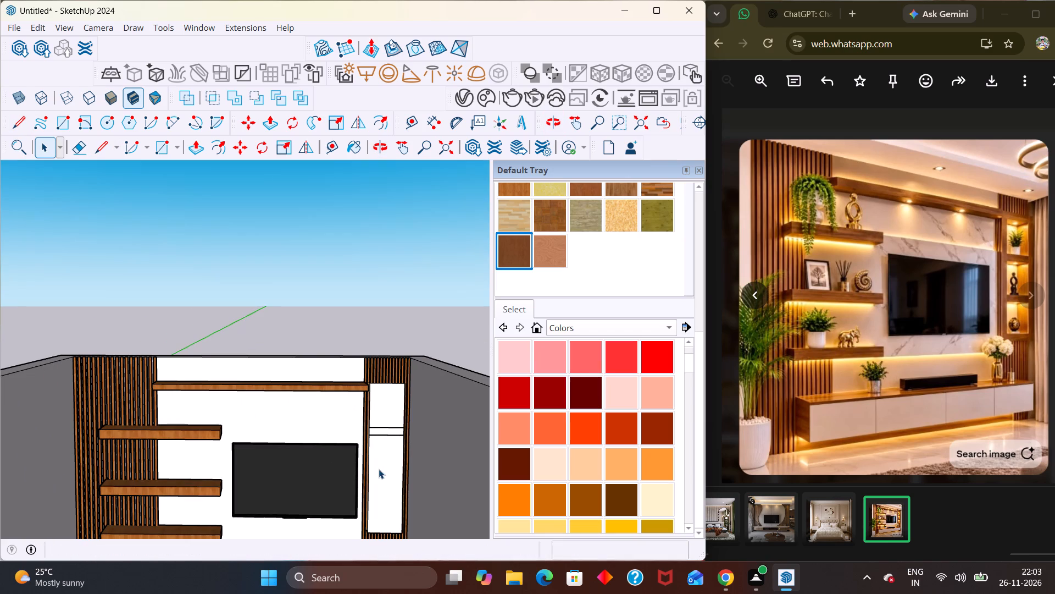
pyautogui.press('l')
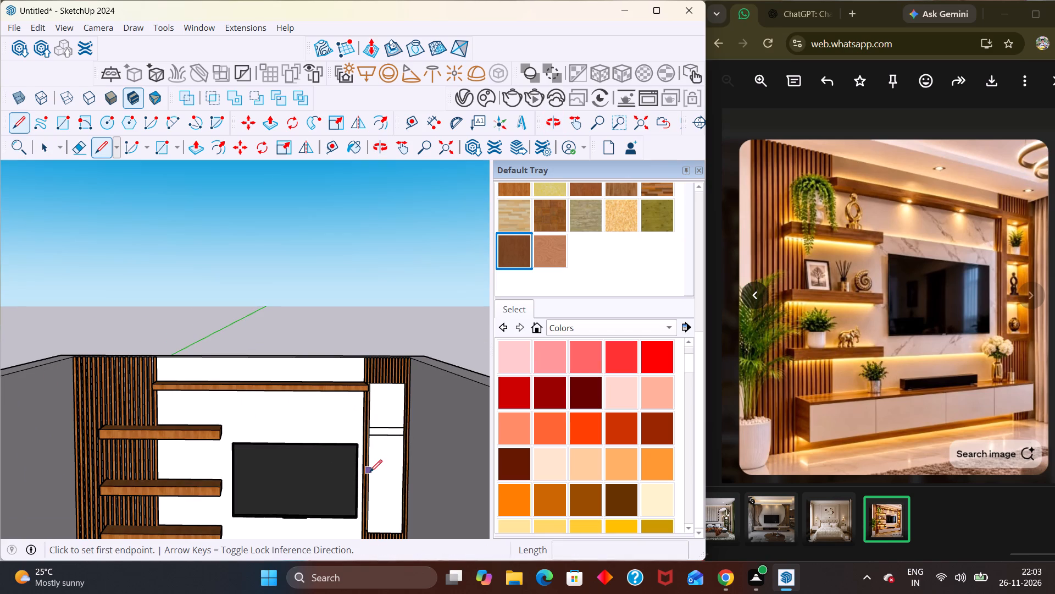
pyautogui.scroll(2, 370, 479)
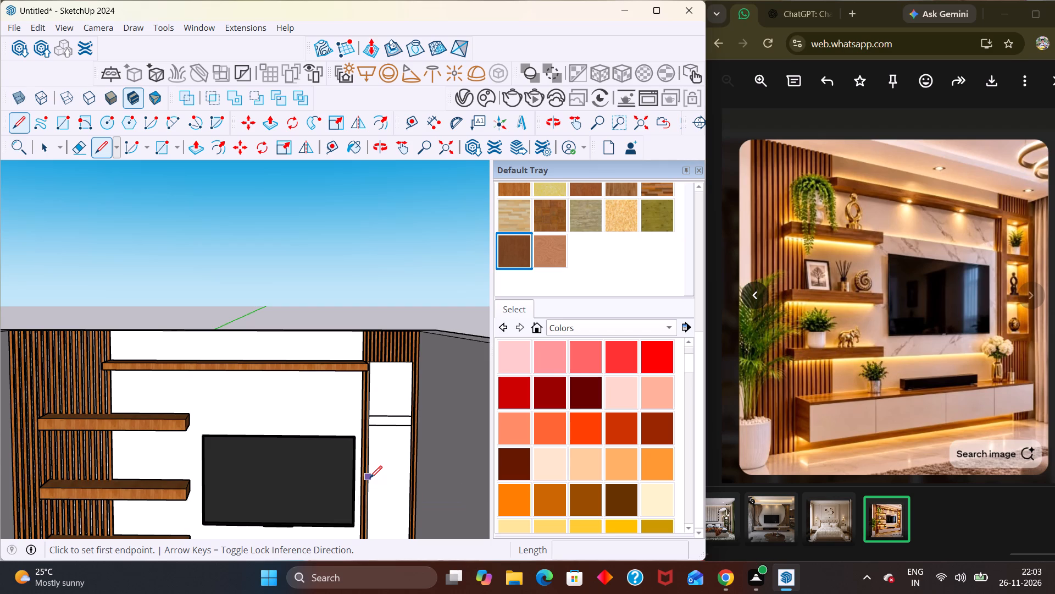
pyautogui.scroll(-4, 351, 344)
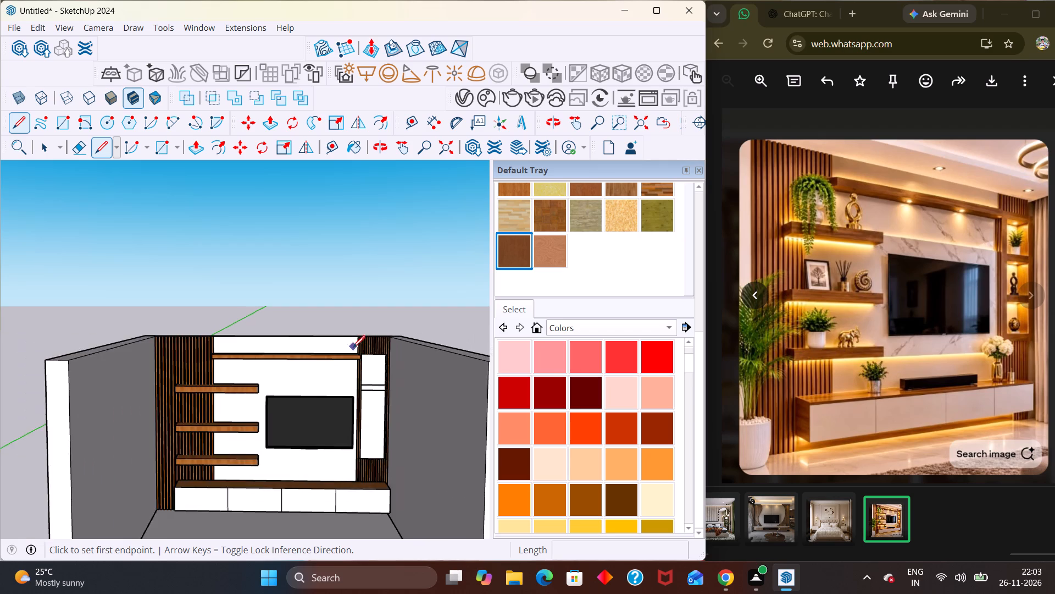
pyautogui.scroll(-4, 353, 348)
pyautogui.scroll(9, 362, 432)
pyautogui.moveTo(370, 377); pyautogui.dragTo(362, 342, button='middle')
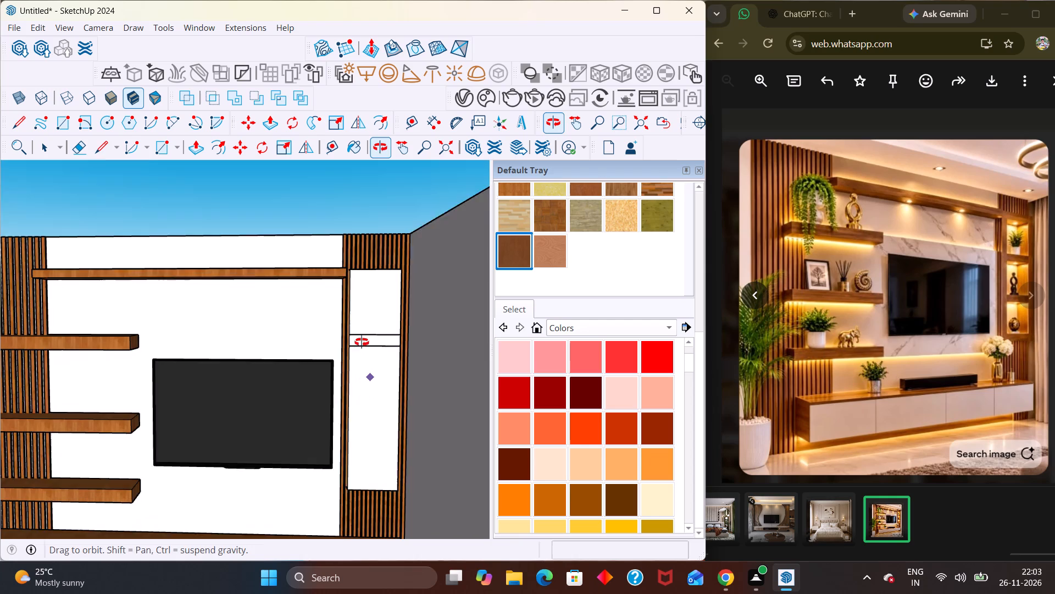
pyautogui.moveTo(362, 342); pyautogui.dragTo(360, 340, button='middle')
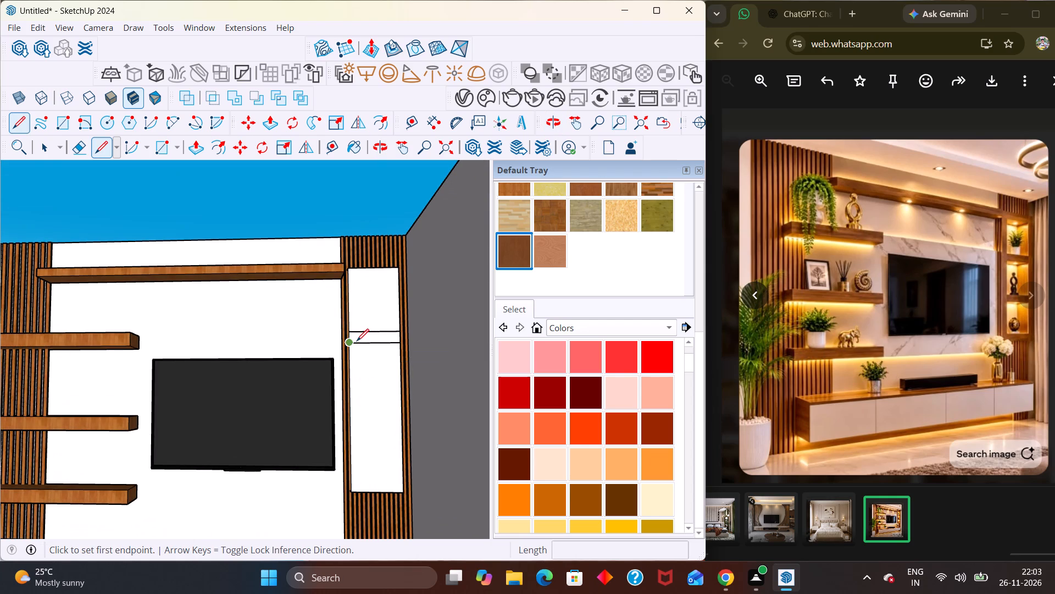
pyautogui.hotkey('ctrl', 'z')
# Draw a horizontal line across the block's front just above the existing line to outline the upper shelf's thickness.
pyautogui.moveTo(357, 350); pyautogui.dragTo(331, 446, button='middle')
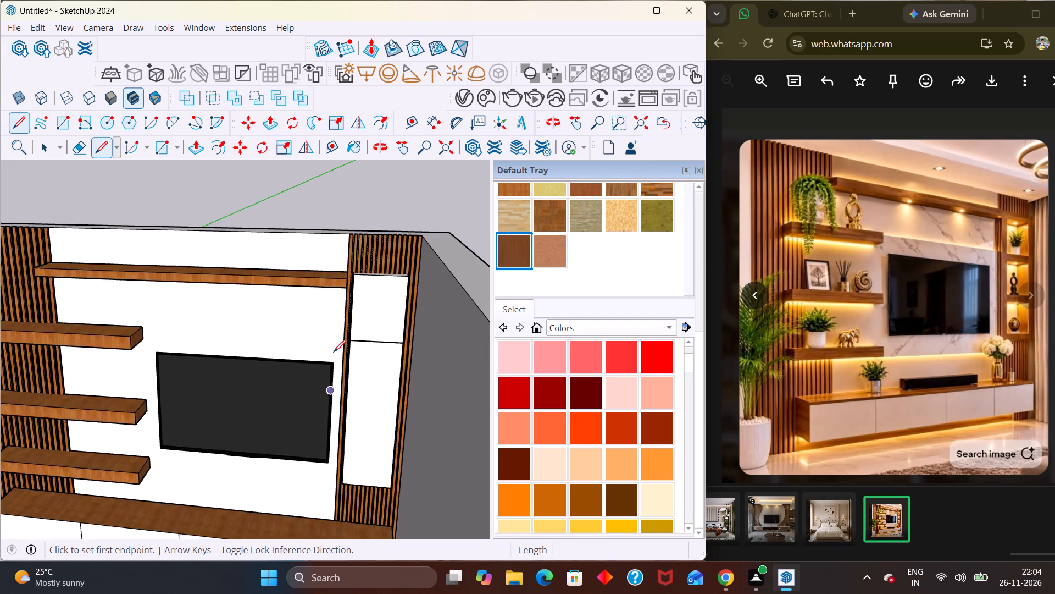
pyautogui.scroll(2, 343, 335)
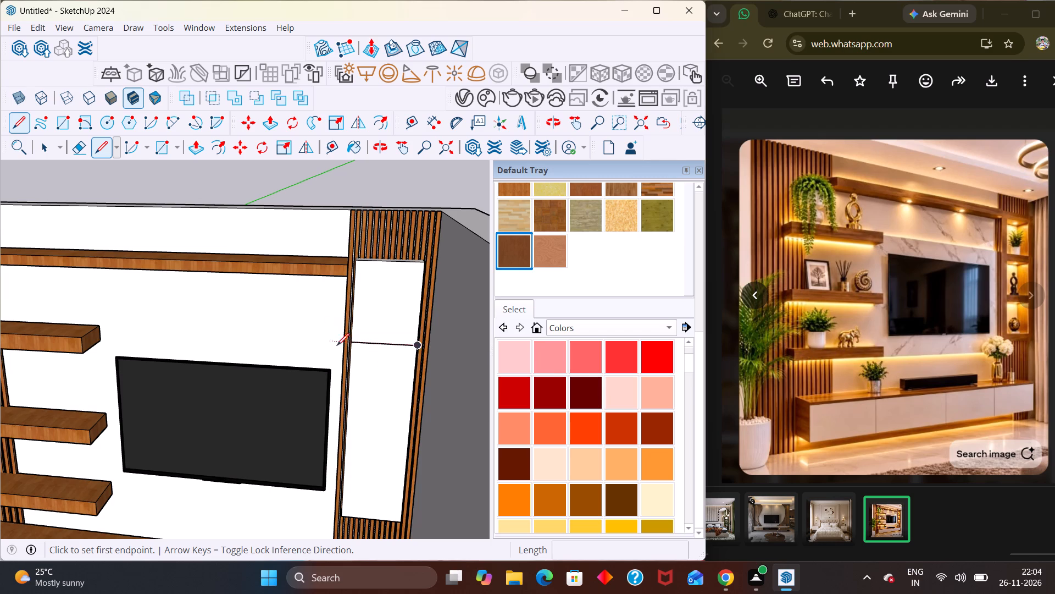
pyautogui.scroll(5, 353, 338)
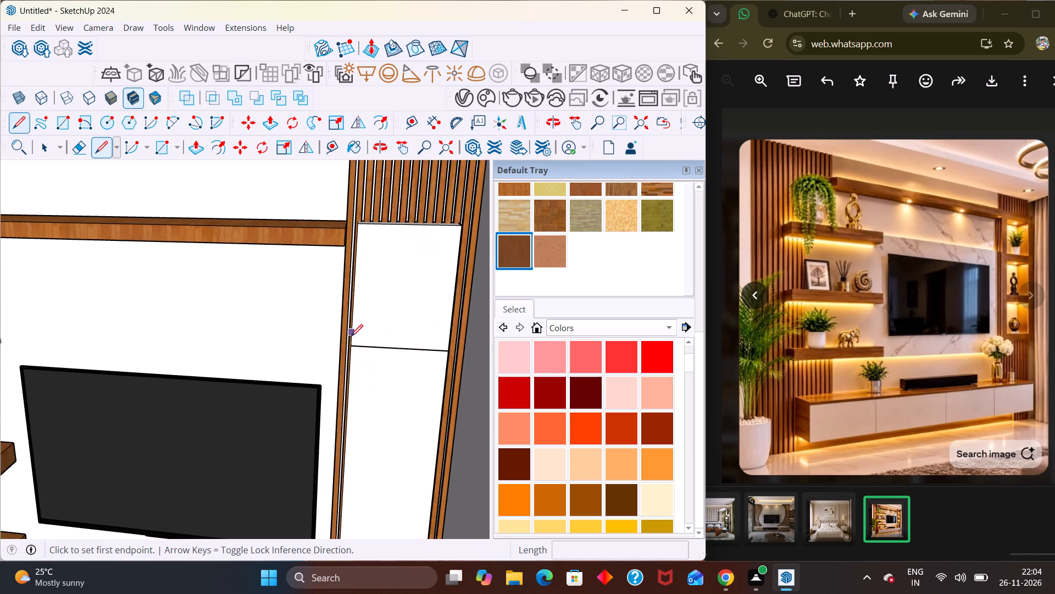
pyautogui.scroll(3, 351, 337)
pyautogui.moveTo(356, 342); pyautogui.dragTo(376, 255, button='middle')
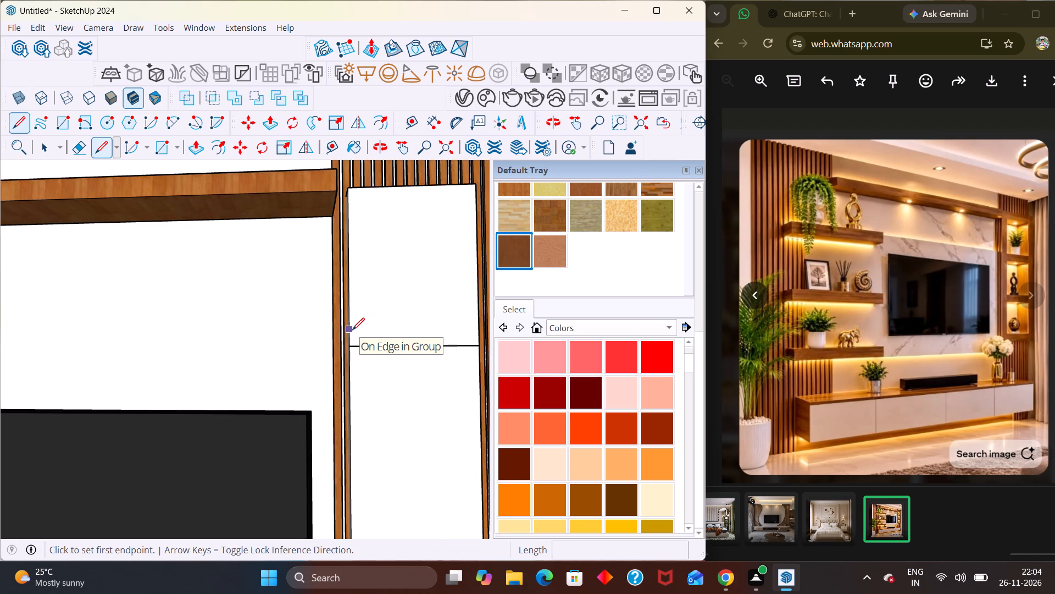
pyautogui.click(351, 332)
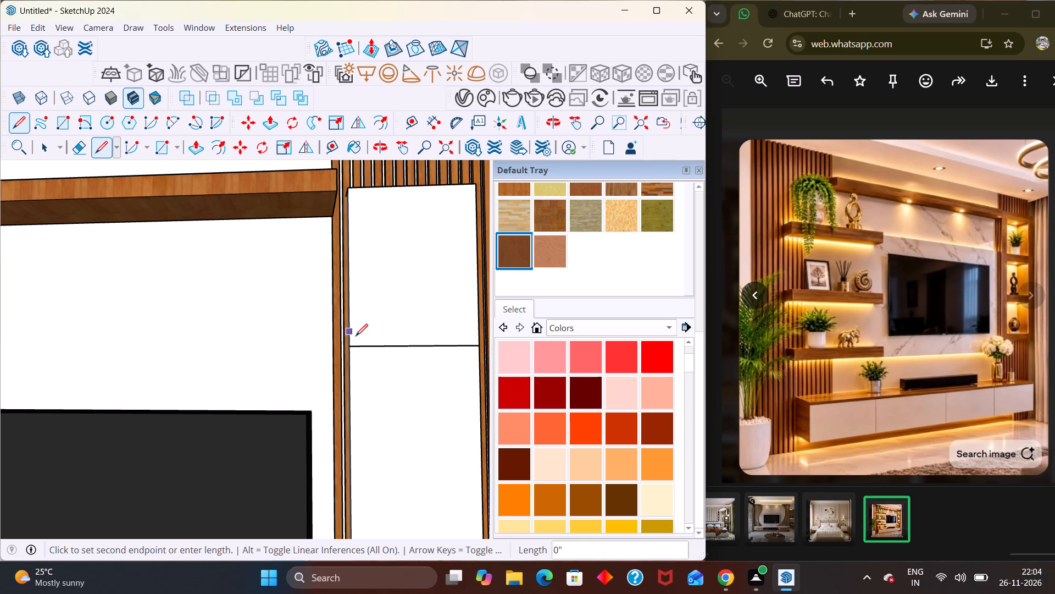
pyautogui.click(477, 332)
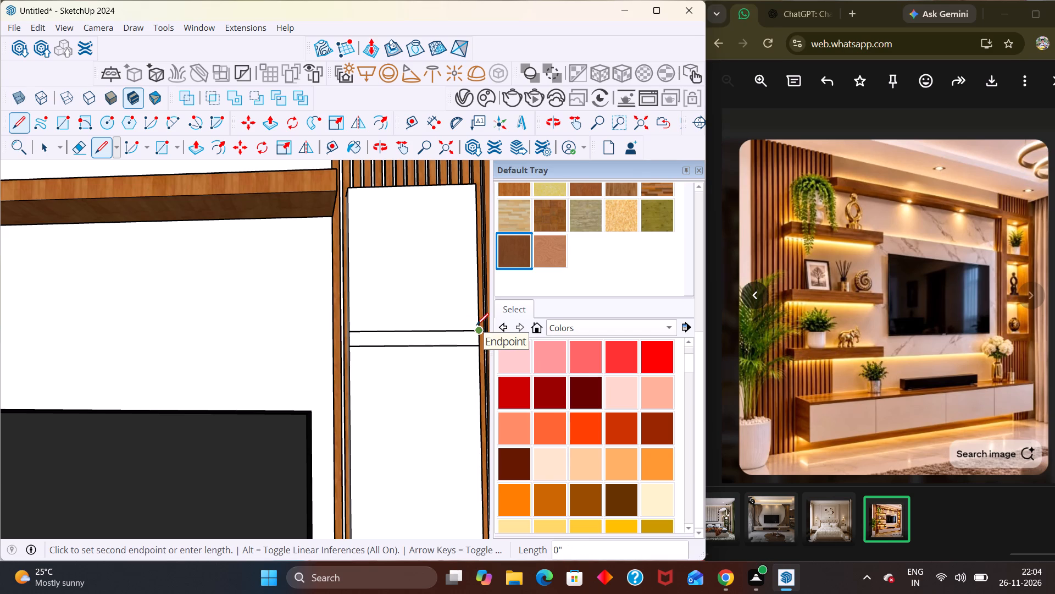
pyautogui.press('space')
# Draw a horizontal line across the lower part of the block's front, edge to edge, for the lower shelf.
pyautogui.scroll(-3, 469, 329)
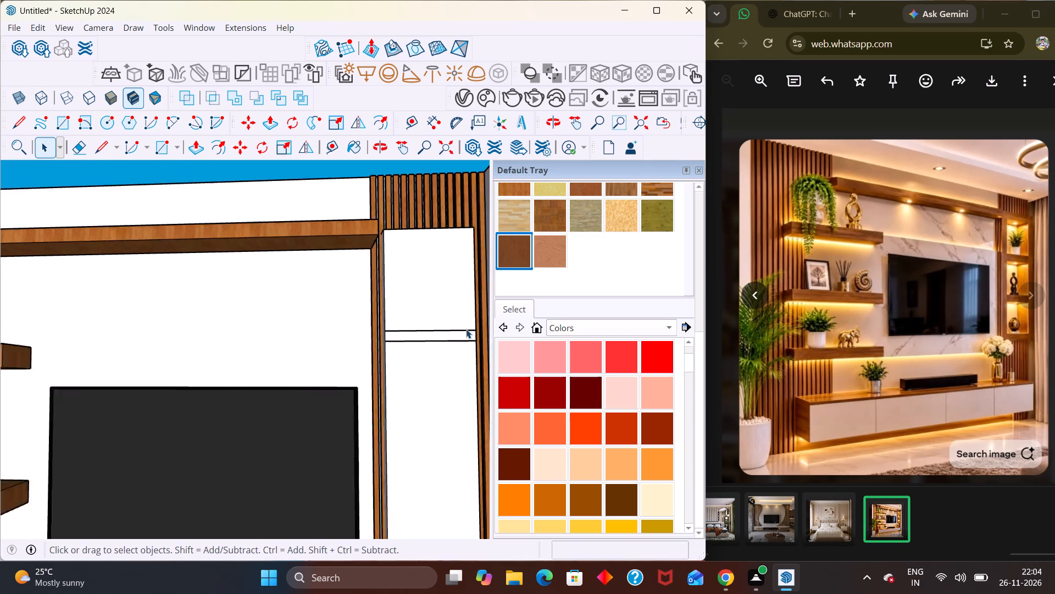
pyautogui.scroll(-6, 466, 329)
pyautogui.moveTo(429, 378); pyautogui.dragTo(451, 384, button='middle')
pyautogui.middleClick(451, 384)
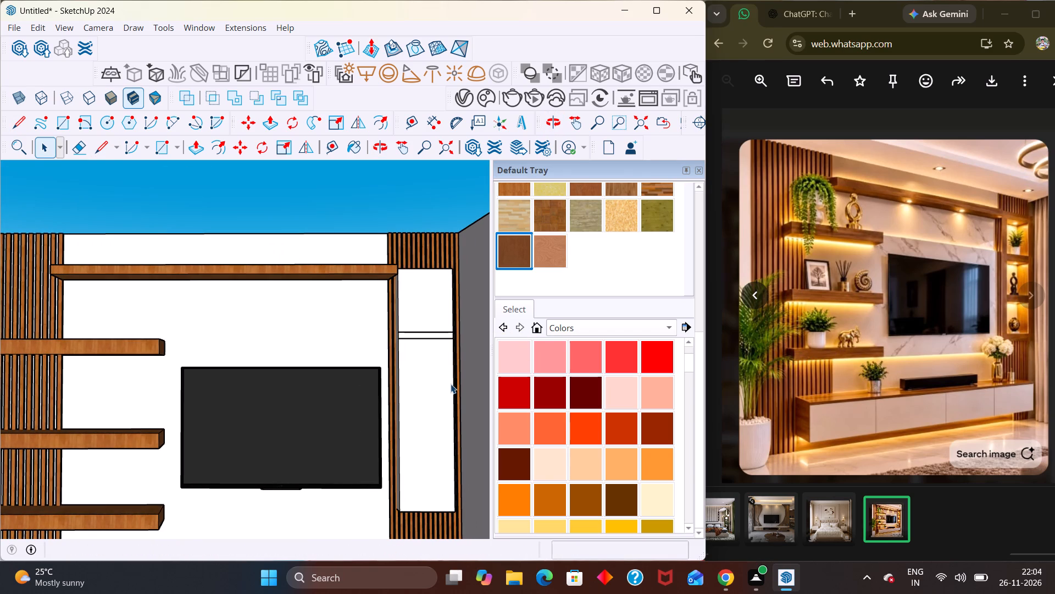
pyautogui.press('l')
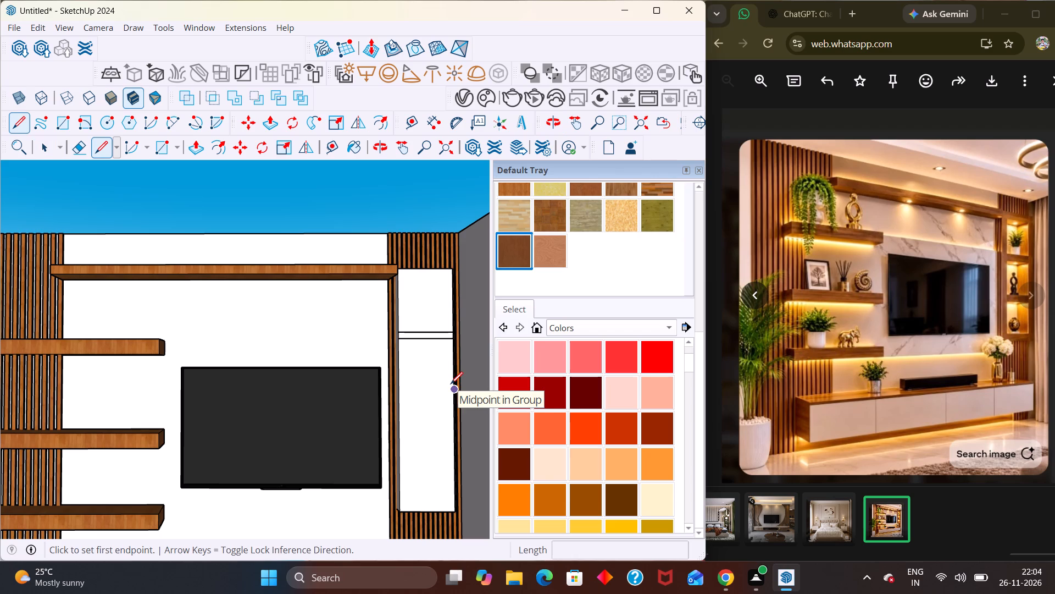
pyautogui.click(401, 447)
pyautogui.click(456, 452)
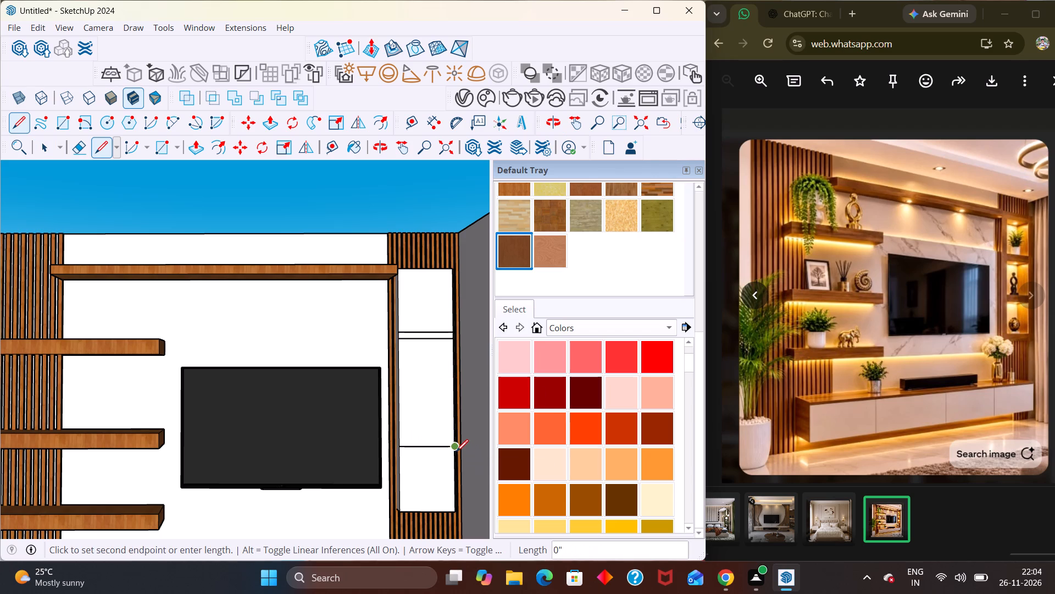
pyautogui.press('space')
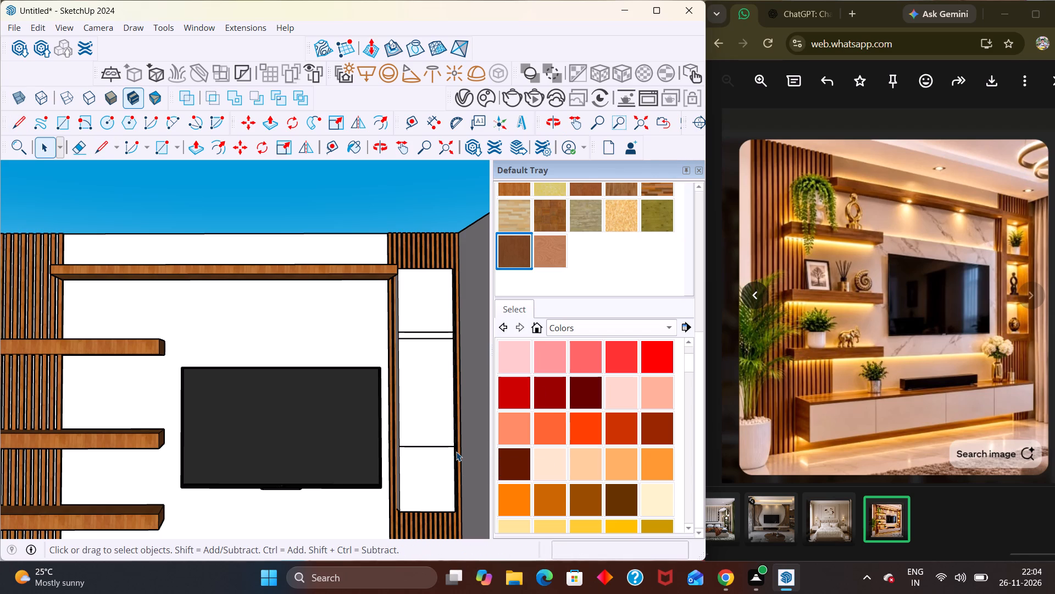
pyautogui.press('Return')
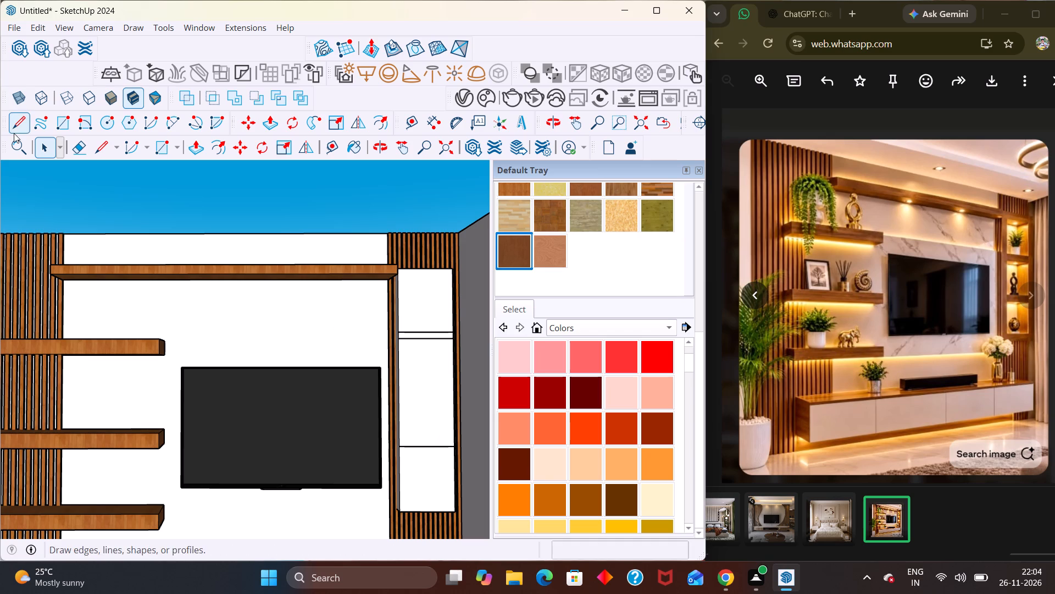
# Draw a parallel line about 1' 4" long just above the lower shelf line to outline that shelf's thickness.
pyautogui.click(14, 134)
pyautogui.click(20, 121)
pyautogui.scroll(5, 428, 593)
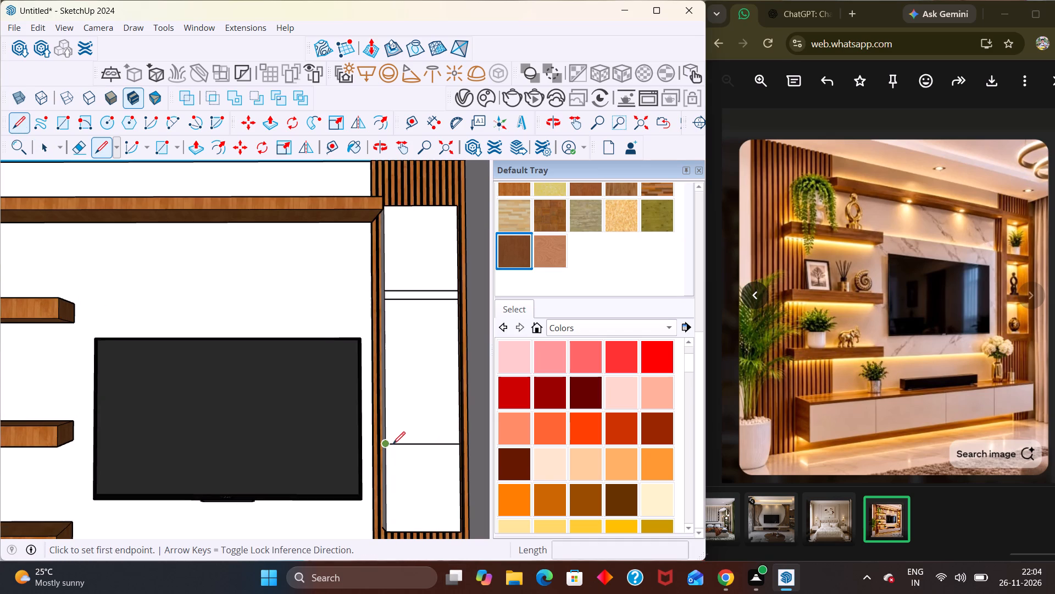
pyautogui.click(386, 432)
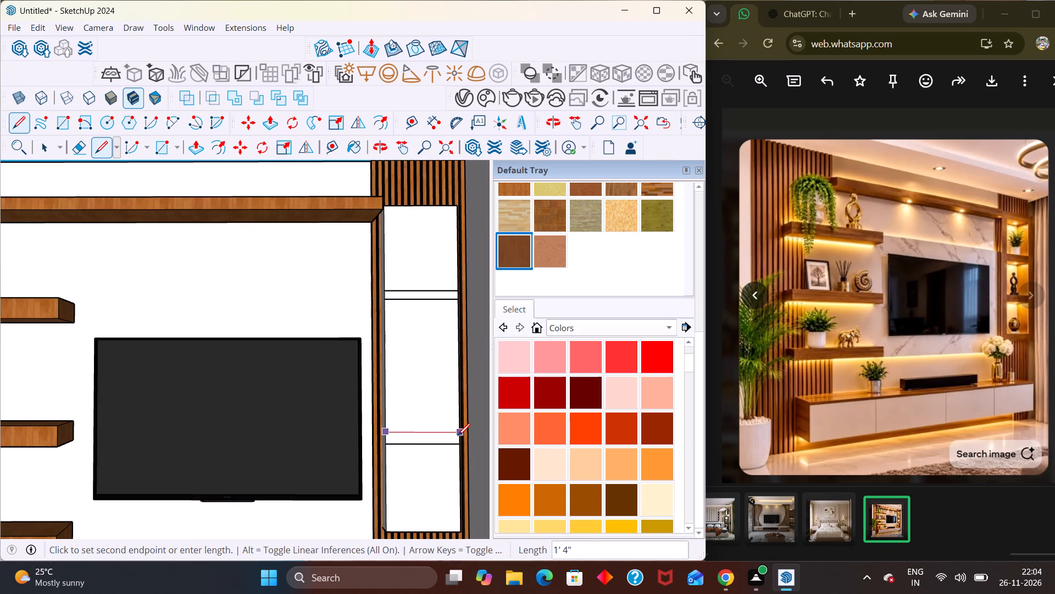
pyautogui.click(459, 436)
pyautogui.press('space')
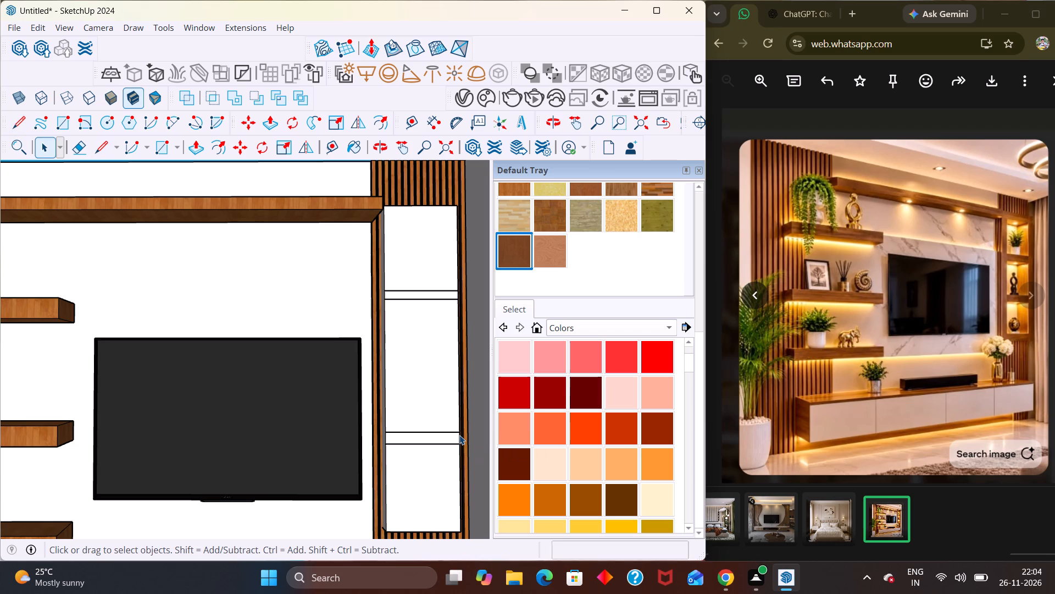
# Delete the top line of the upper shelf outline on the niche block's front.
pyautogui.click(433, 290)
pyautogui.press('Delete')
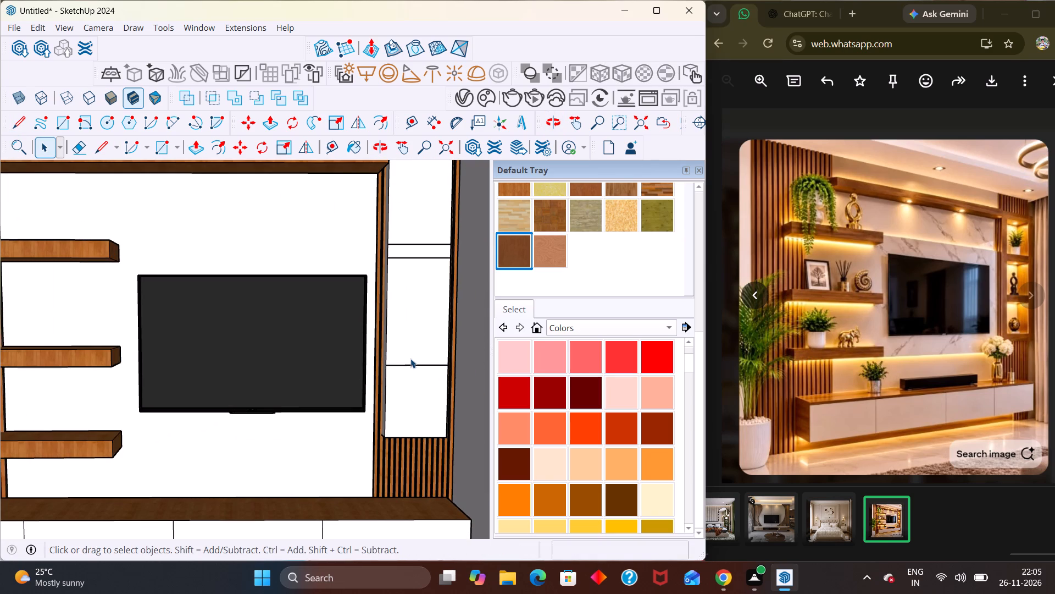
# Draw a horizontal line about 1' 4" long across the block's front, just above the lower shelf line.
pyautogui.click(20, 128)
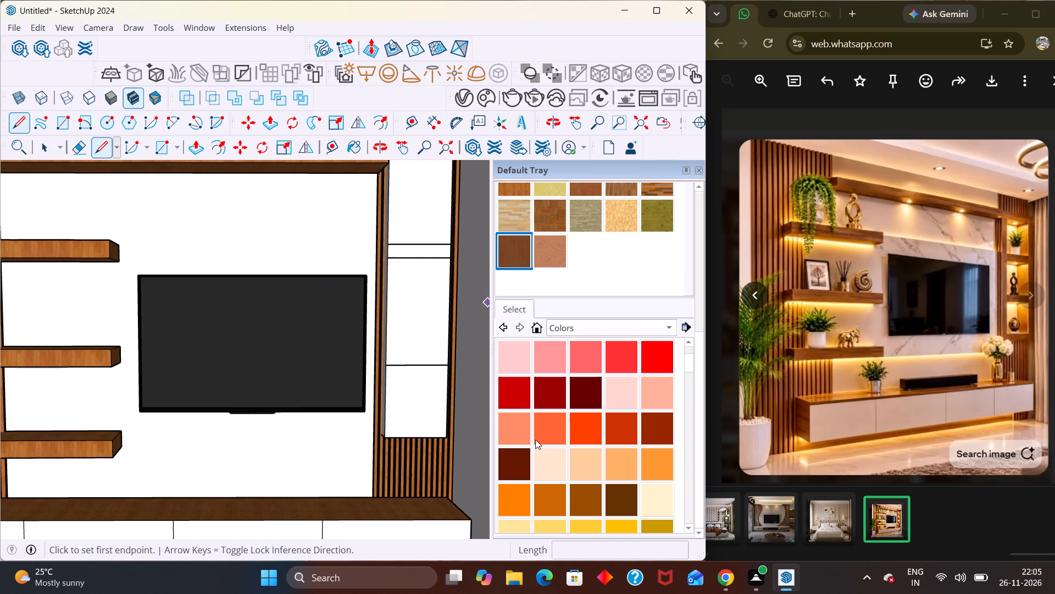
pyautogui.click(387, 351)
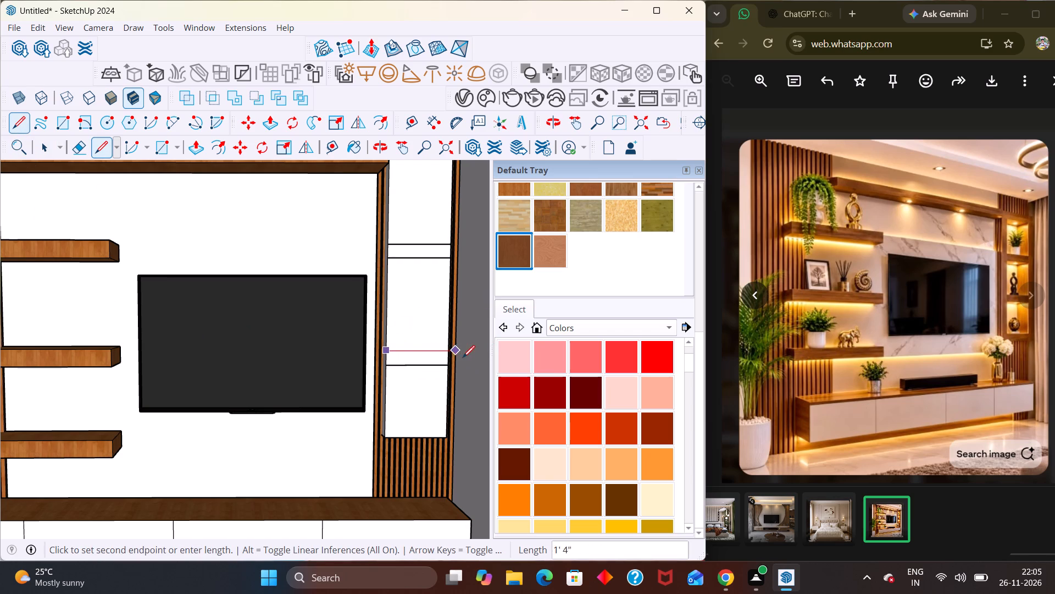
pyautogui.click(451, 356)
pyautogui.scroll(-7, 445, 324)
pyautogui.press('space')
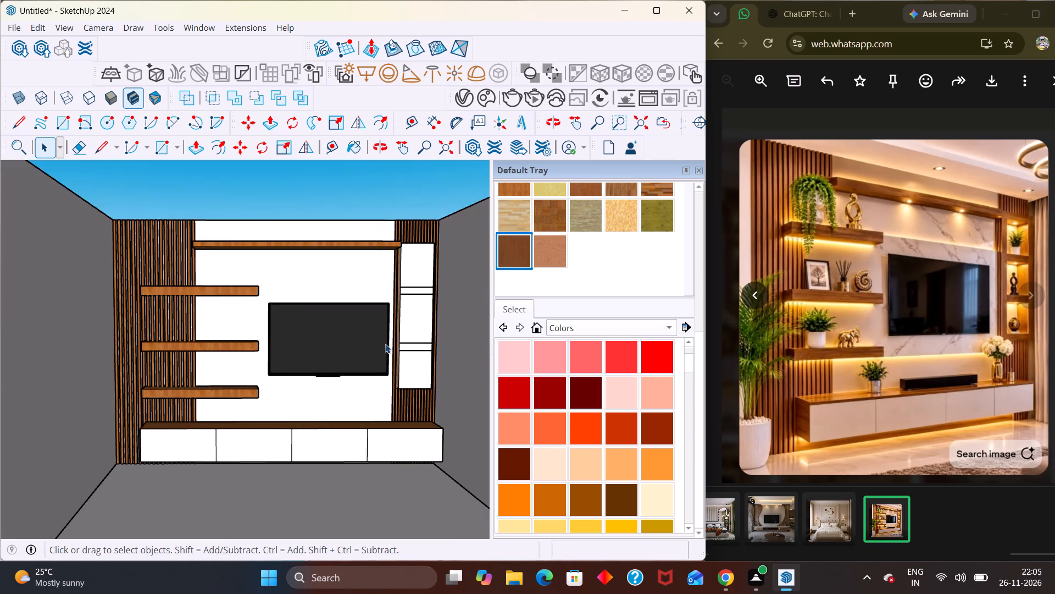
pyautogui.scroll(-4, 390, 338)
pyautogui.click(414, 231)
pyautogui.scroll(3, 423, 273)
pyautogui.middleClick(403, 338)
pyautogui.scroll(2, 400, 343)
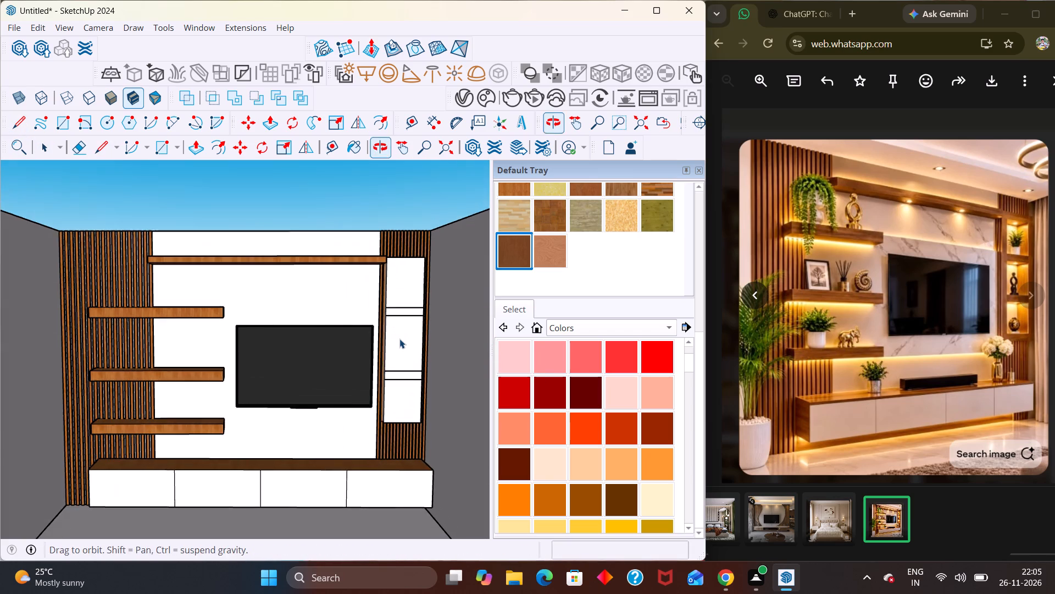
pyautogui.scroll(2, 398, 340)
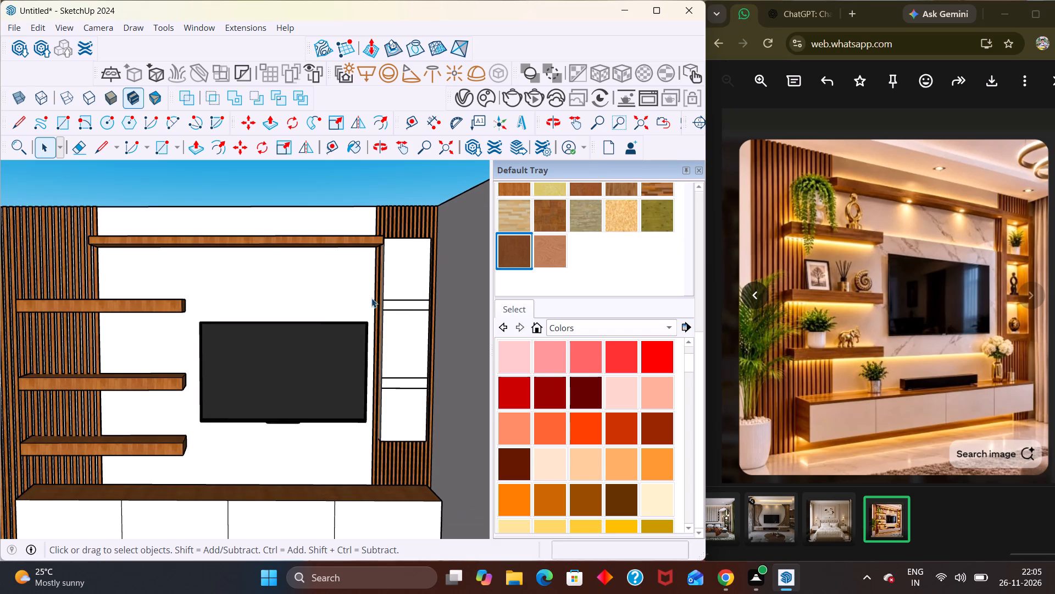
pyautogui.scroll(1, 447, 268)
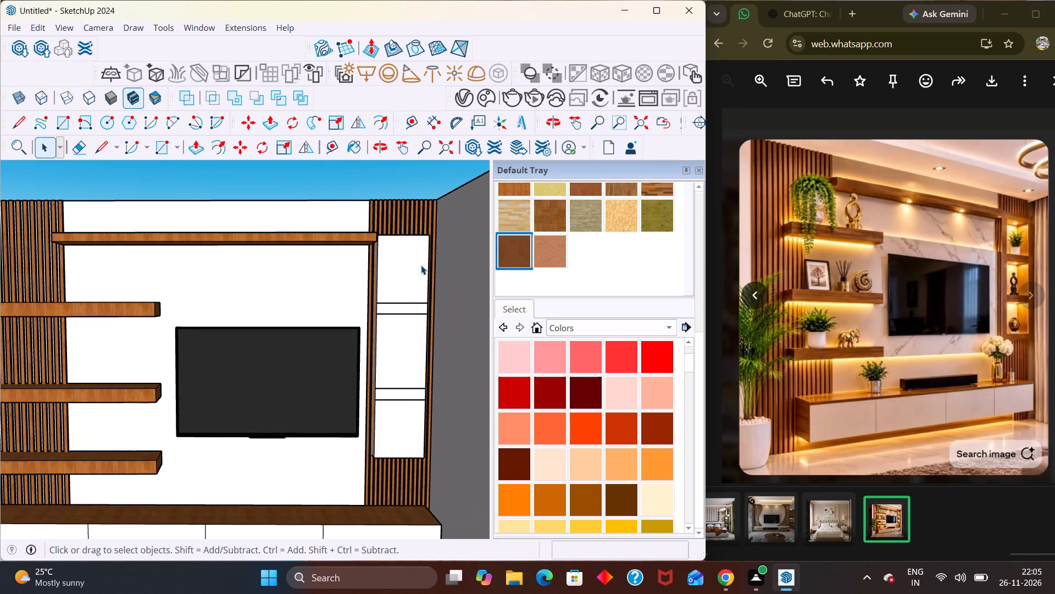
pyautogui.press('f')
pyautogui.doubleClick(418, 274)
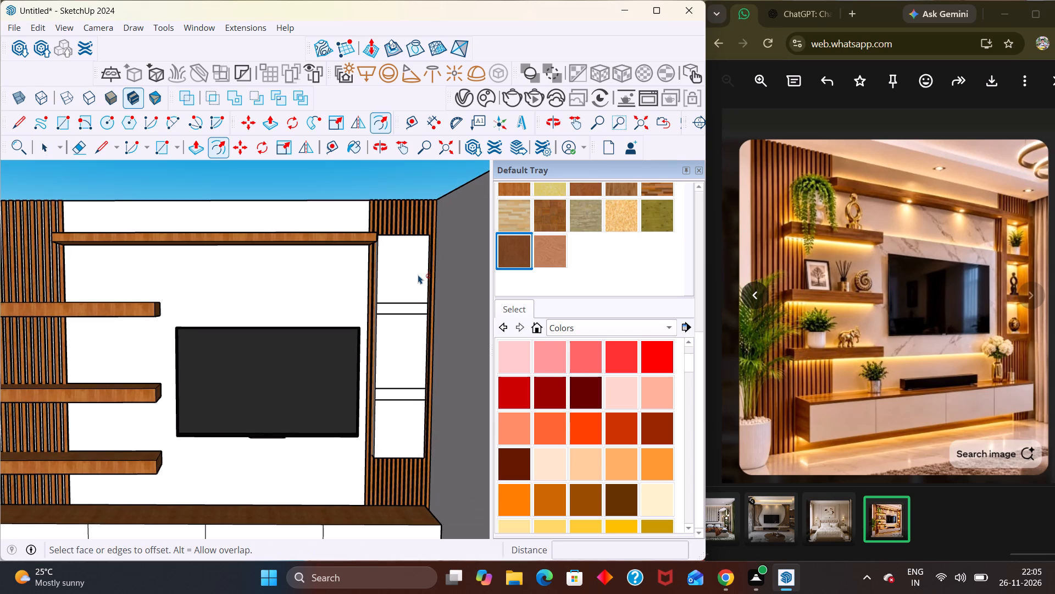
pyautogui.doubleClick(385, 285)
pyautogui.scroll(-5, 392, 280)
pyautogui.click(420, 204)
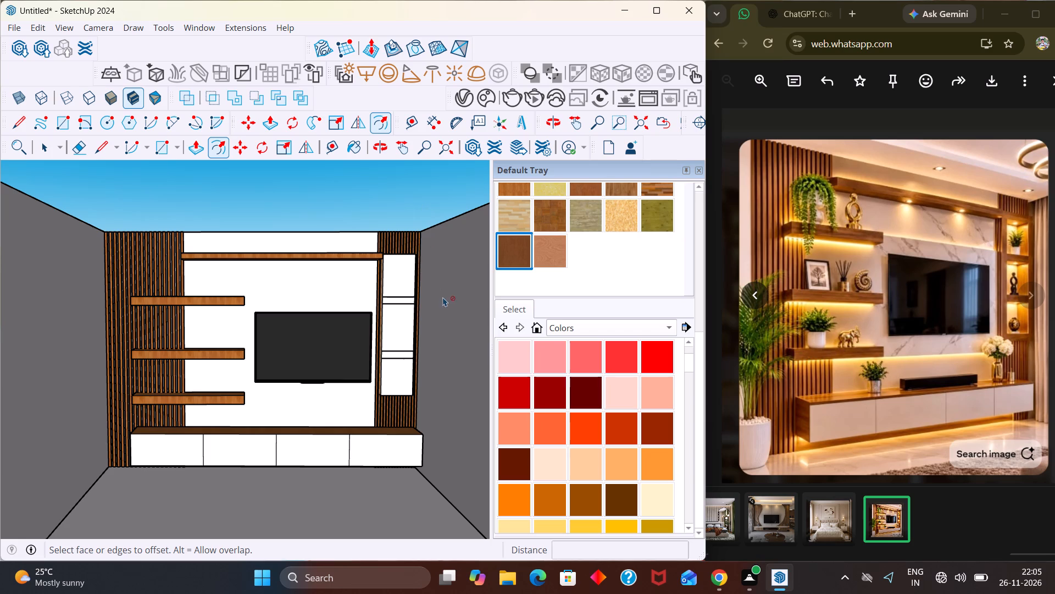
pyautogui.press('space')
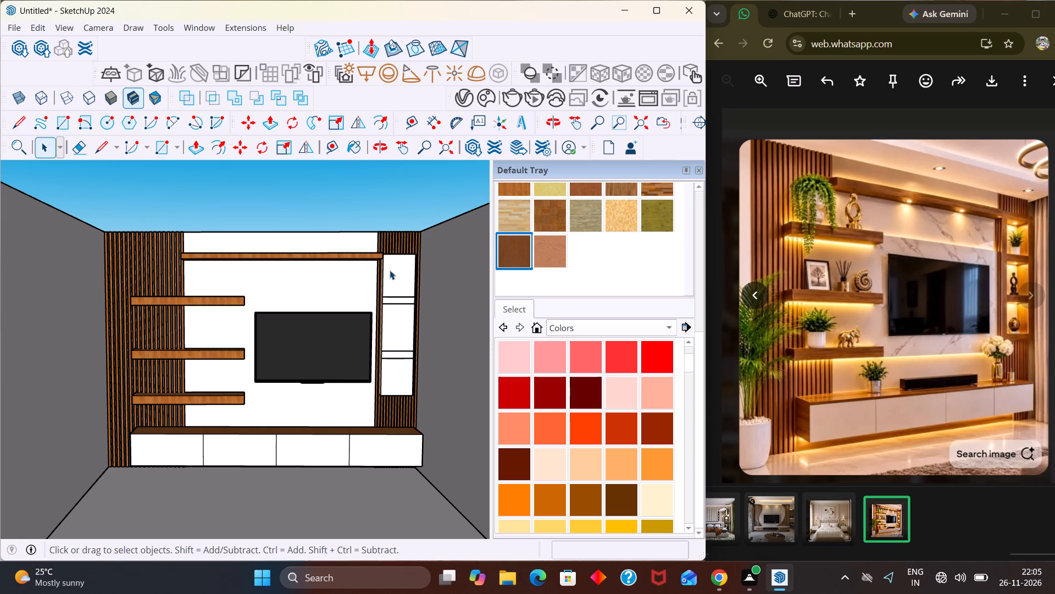
# Open the niche block for editing, offset its front face outline inward by about 2" and exit the block.
pyautogui.doubleClick(388, 279)
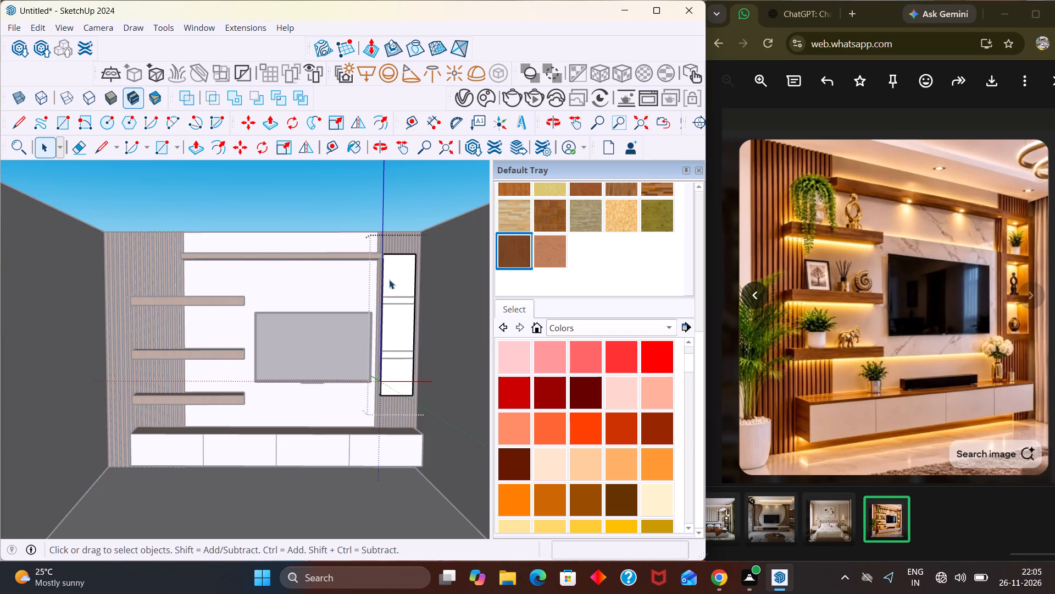
pyautogui.press('f')
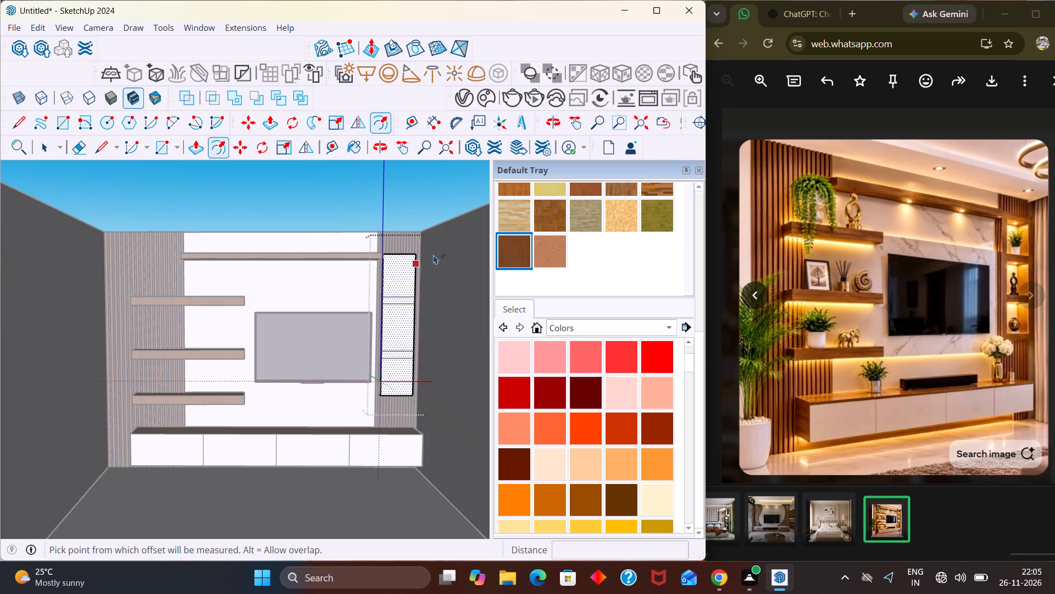
pyautogui.scroll(3, 403, 280)
pyautogui.click(401, 283)
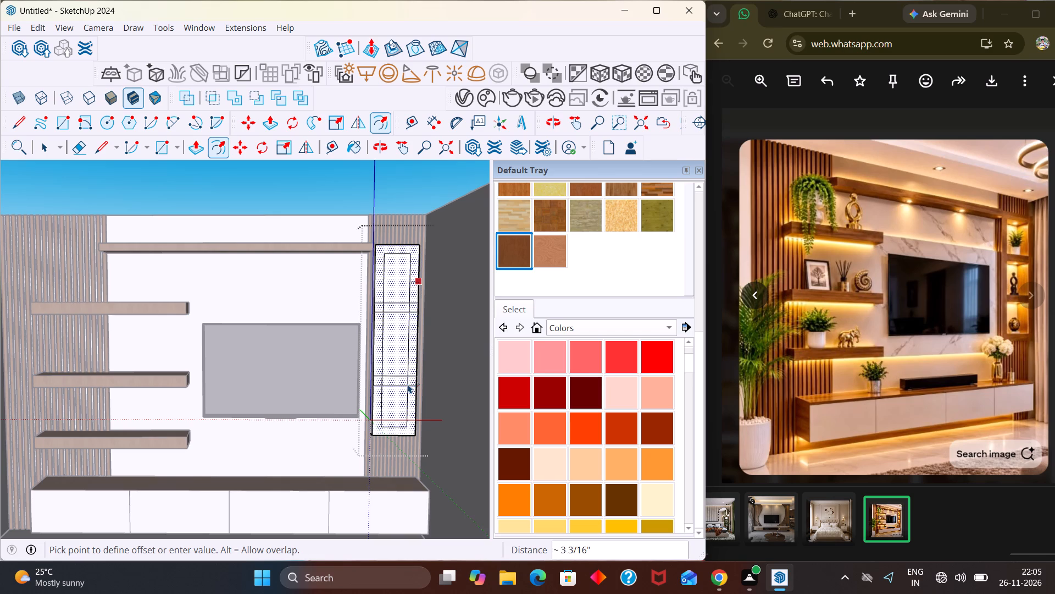
pyautogui.scroll(3, 408, 384)
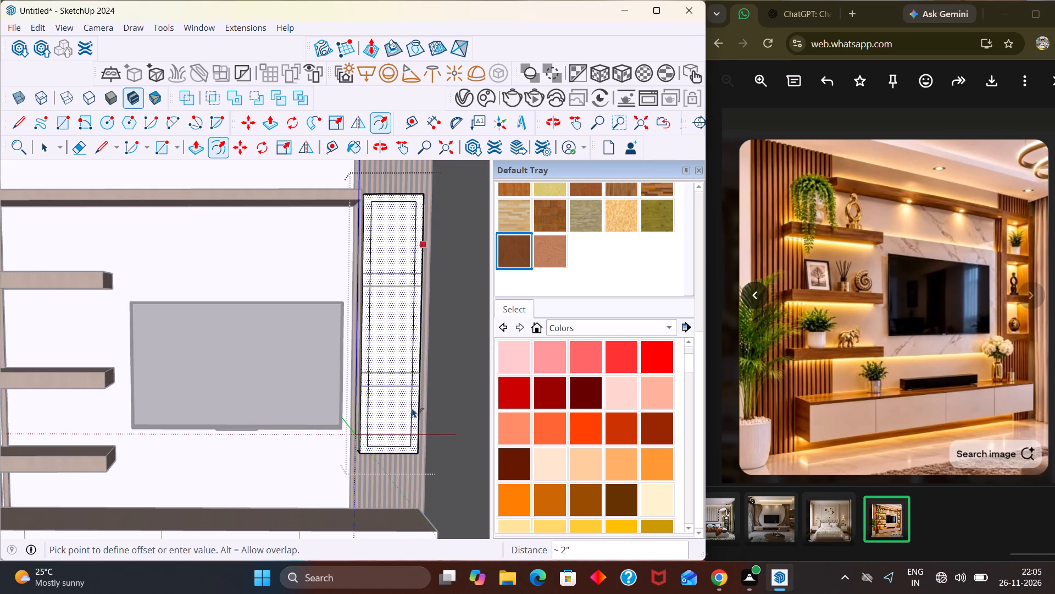
pyautogui.click(412, 408)
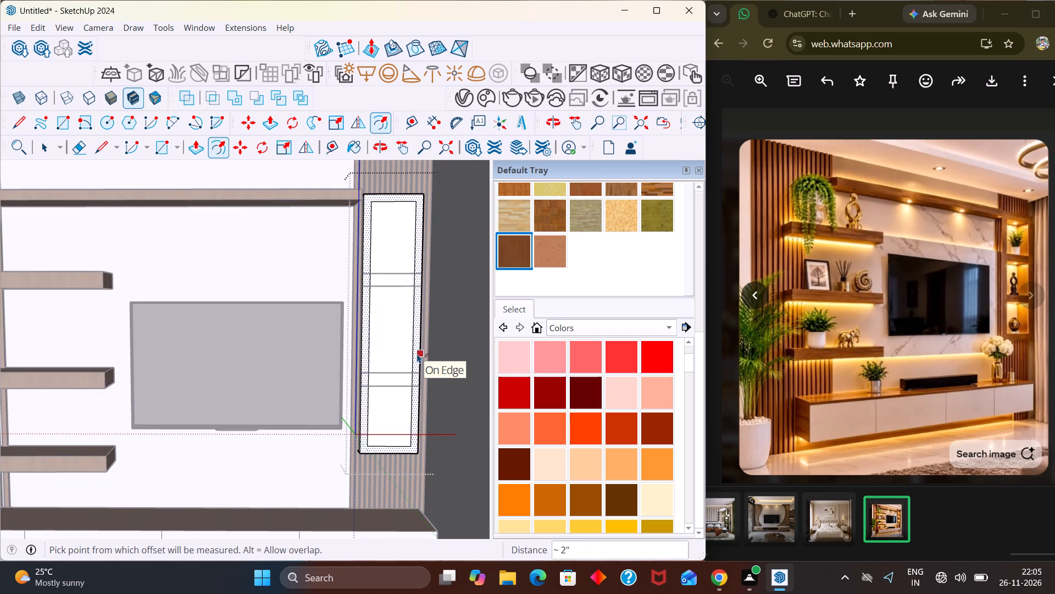
pyautogui.press('space')
pyautogui.scroll(-7, 410, 342)
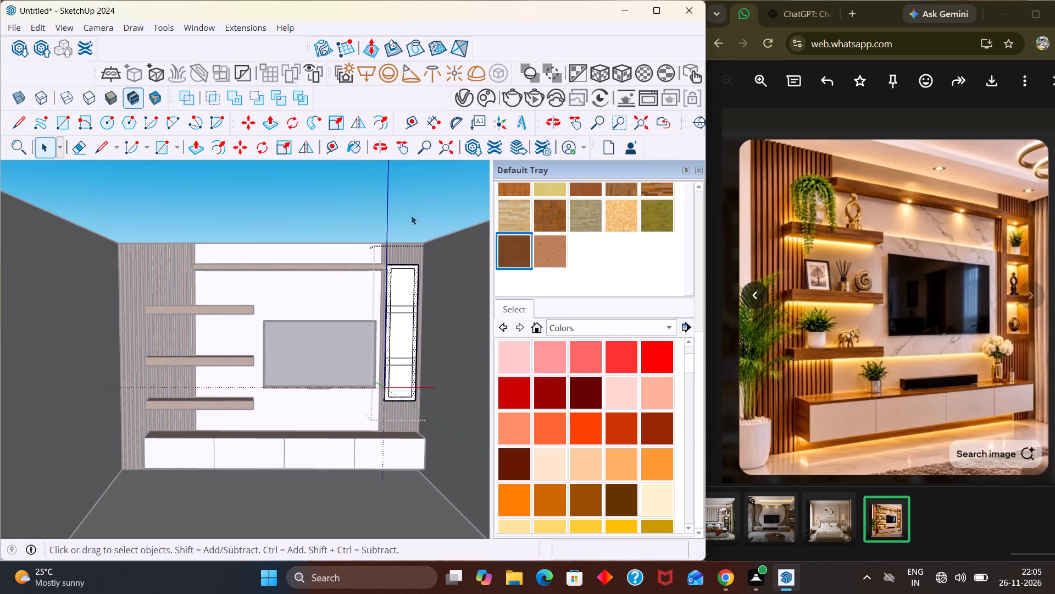
pyautogui.click(375, 212)
# Delete the two horizontal lines outlining the upper shelf on the niche block's front.
pyautogui.scroll(6, 421, 321)
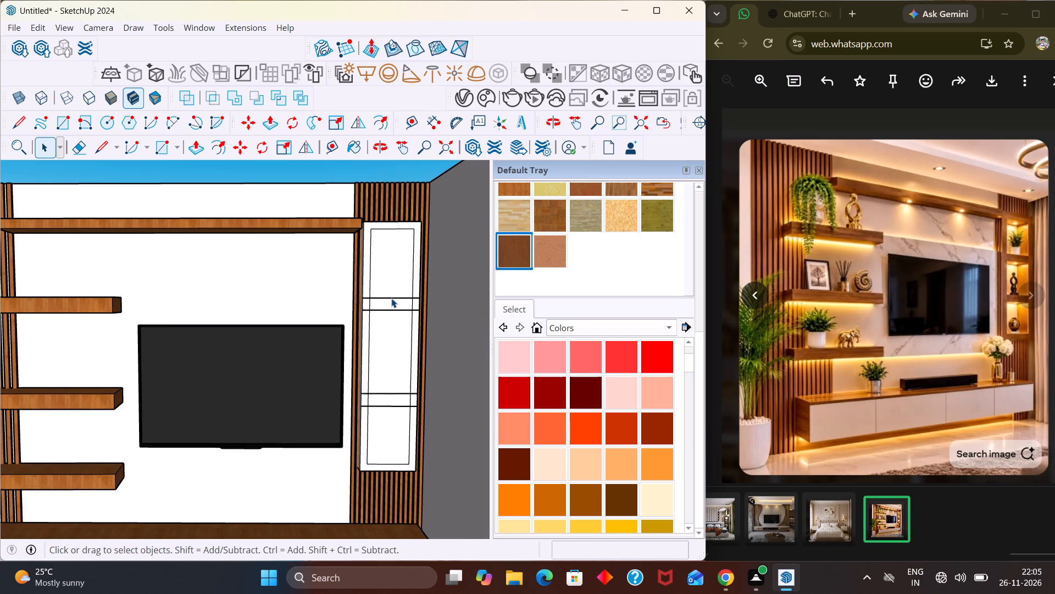
pyautogui.click(391, 298)
pyautogui.click(391, 311)
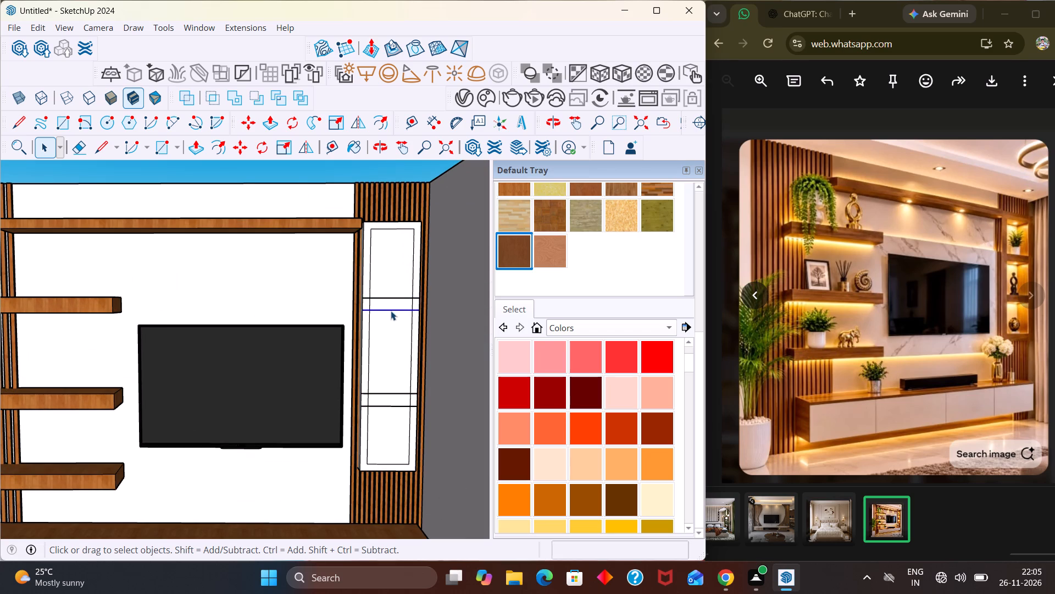
pyautogui.keyDown('ctrl'); pyautogui.click(395, 299); pyautogui.keyUp('ctrl')
pyautogui.press('Delete')
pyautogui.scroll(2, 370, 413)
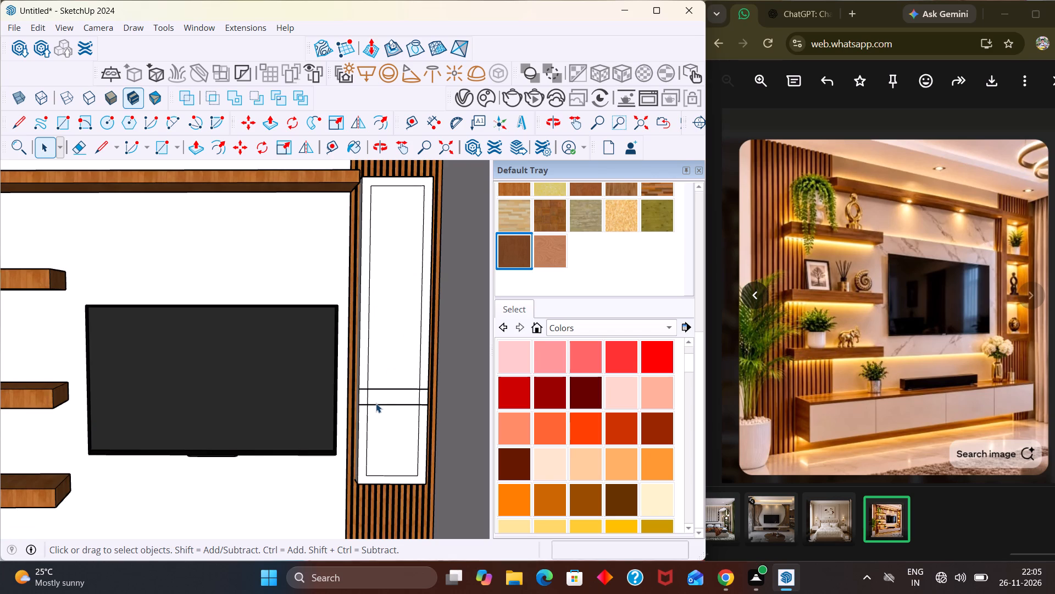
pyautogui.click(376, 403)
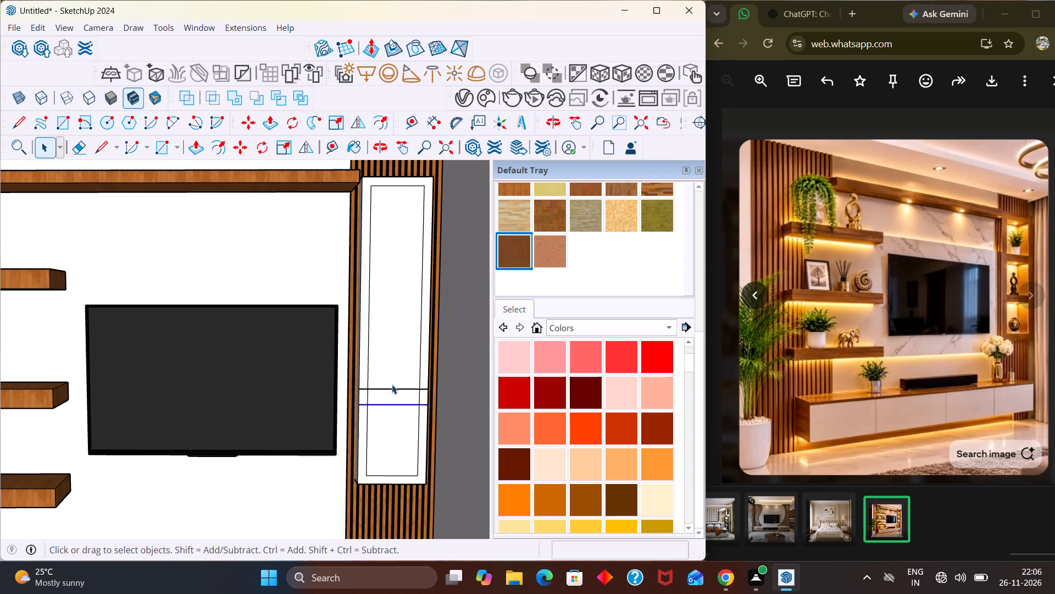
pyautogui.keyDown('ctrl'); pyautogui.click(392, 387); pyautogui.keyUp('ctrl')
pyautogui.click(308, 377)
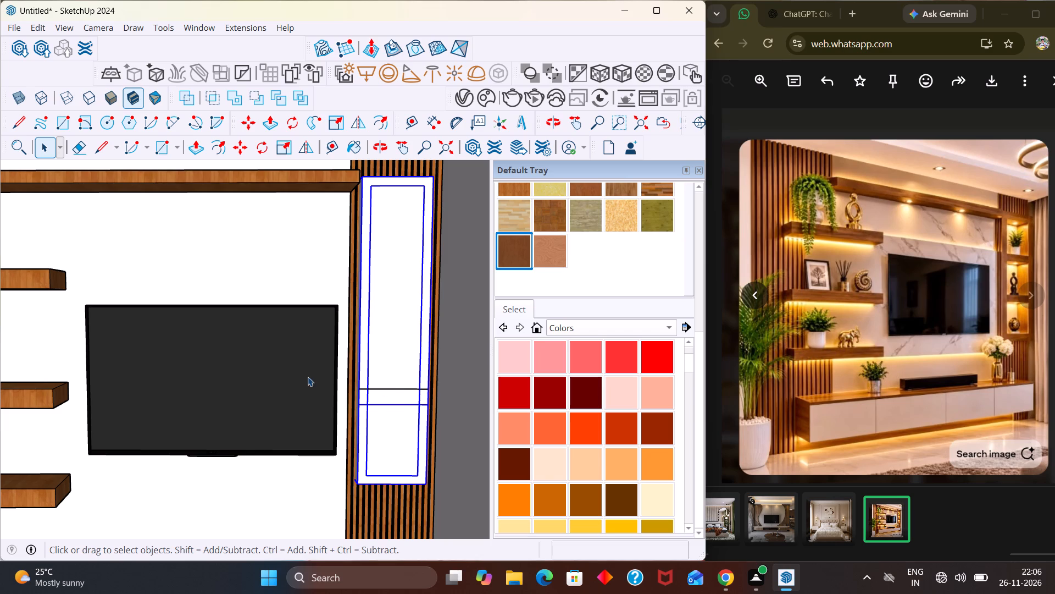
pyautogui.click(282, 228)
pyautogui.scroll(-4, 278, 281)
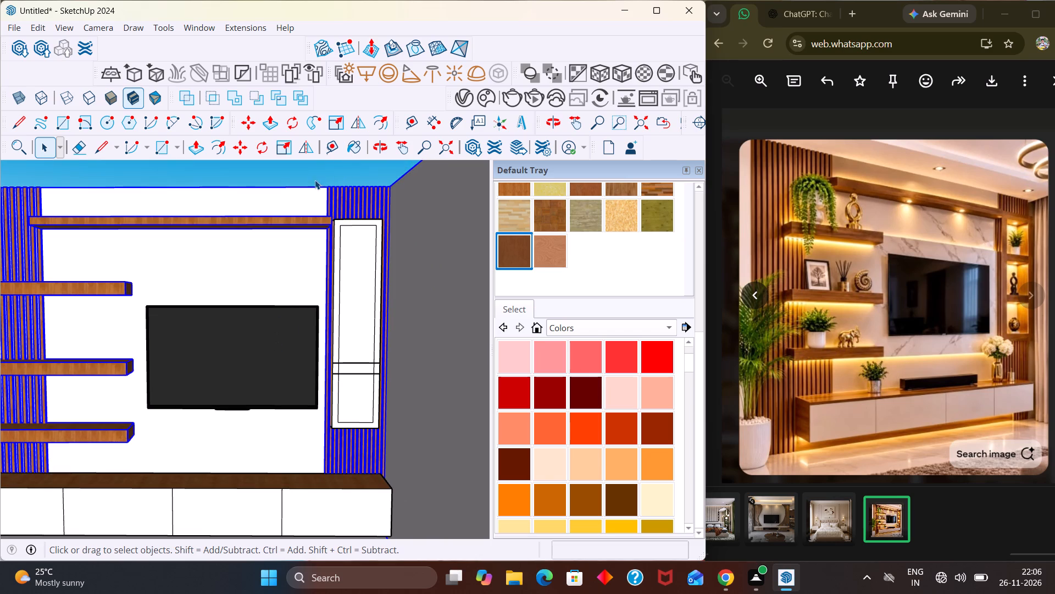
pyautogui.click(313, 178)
# Delete the two horizontal lines outlining the lower shelf on the niche block's front.
pyautogui.scroll(3, 353, 353)
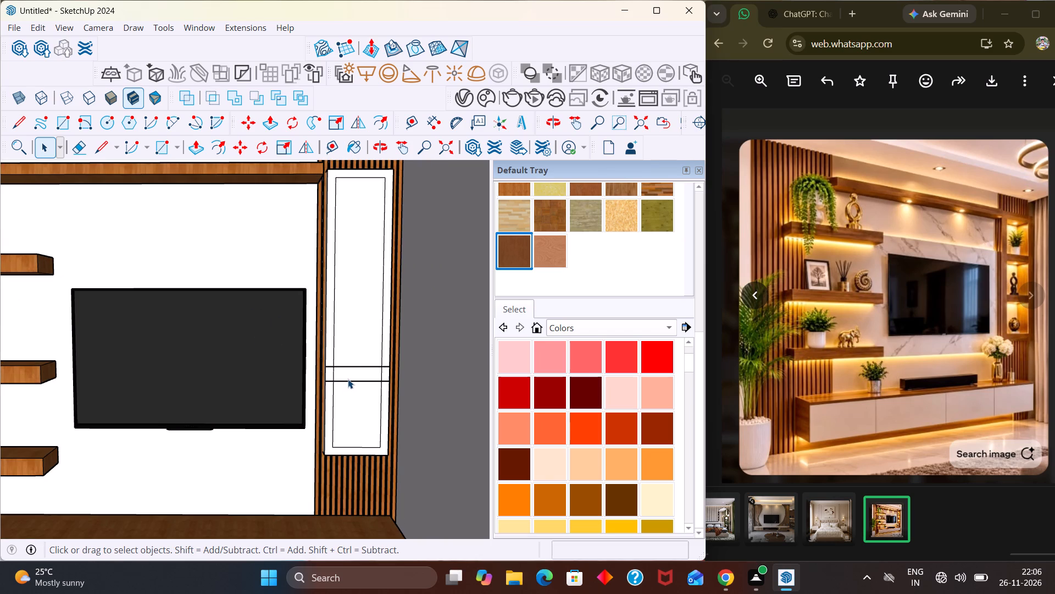
pyautogui.click(348, 382)
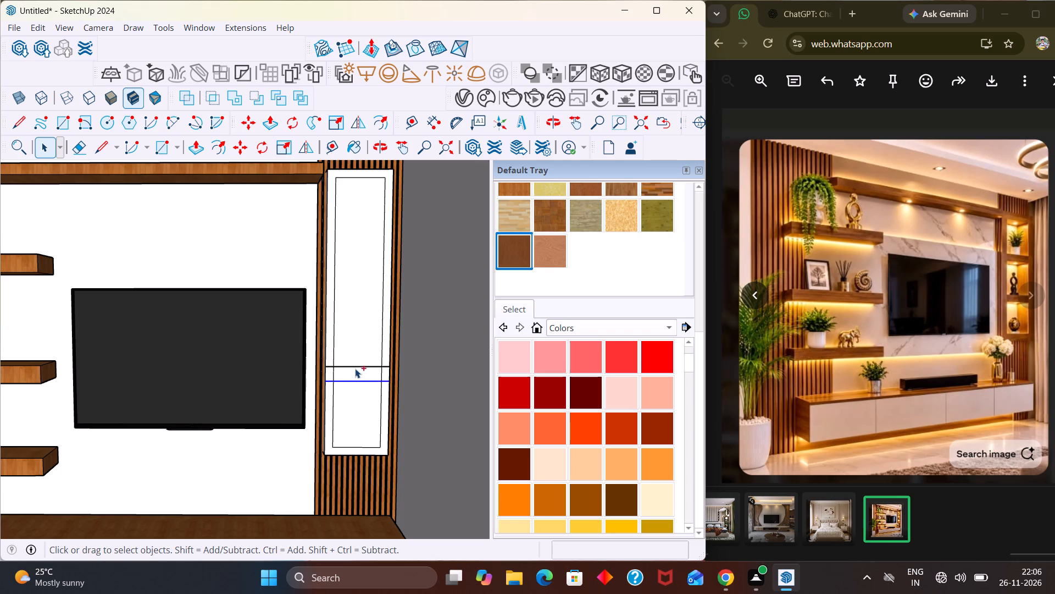
pyautogui.keyDown('ctrl'); pyautogui.click(358, 366); pyautogui.keyUp('ctrl')
pyautogui.press('Delete')
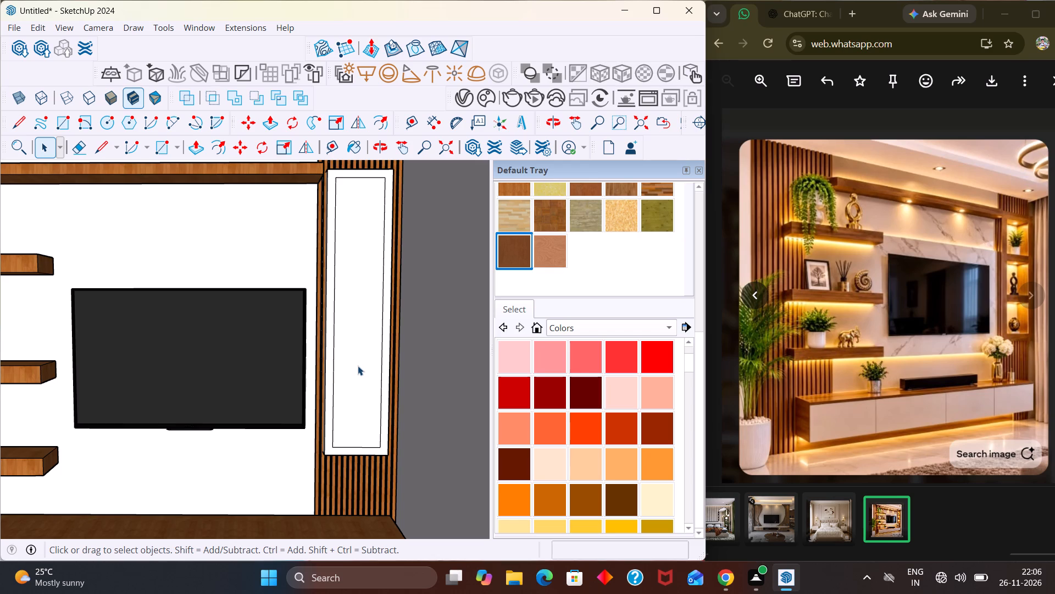
# Examine the TV unit wall and the framed niche block from above and from the front.
pyautogui.scroll(-8, 399, 210)
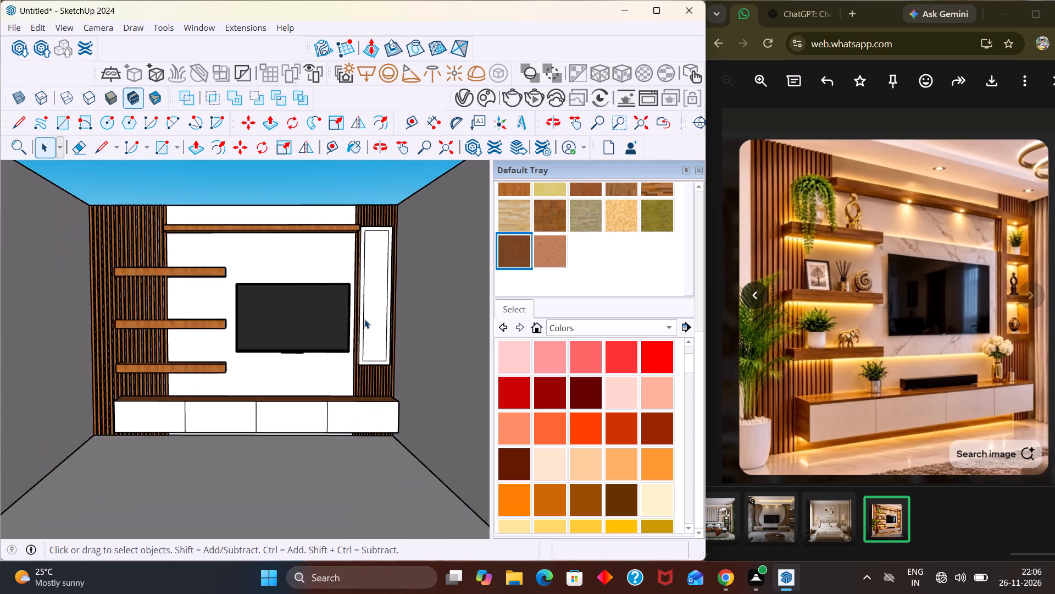
pyautogui.moveTo(342, 344); pyautogui.dragTo(248, 420, button='middle')
pyautogui.scroll(-3, 432, 392)
pyautogui.moveTo(432, 397); pyautogui.dragTo(438, 431, button='middle')
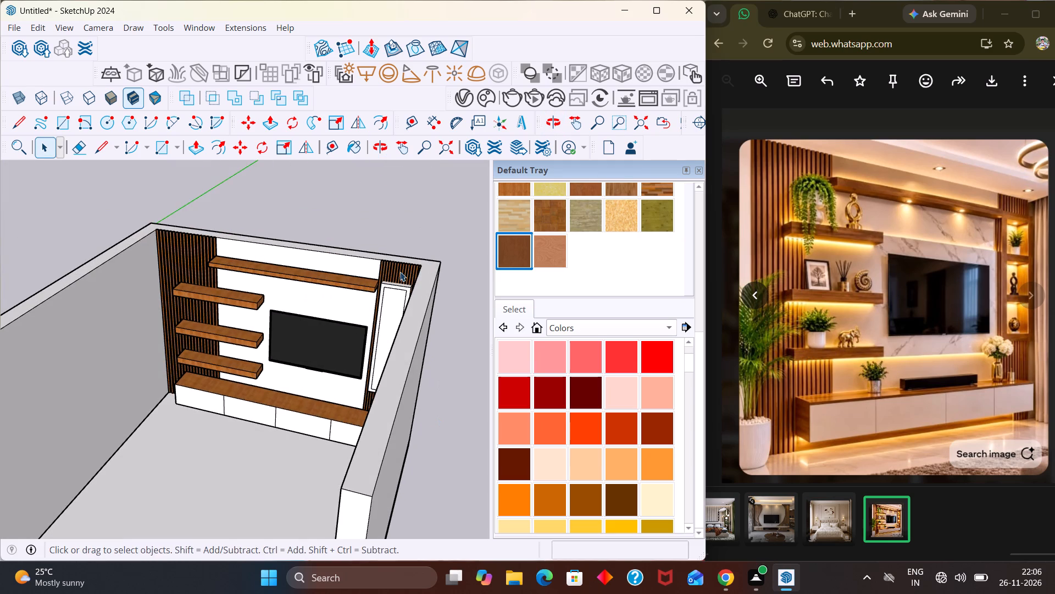
pyautogui.moveTo(373, 333); pyautogui.dragTo(430, 255, button='middle')
pyautogui.scroll(3, 432, 257)
pyautogui.middleClick(430, 255)
pyautogui.moveTo(372, 300); pyautogui.dragTo(410, 299, button='middle')
pyautogui.scroll(3, 410, 318)
pyautogui.moveTo(365, 312); pyautogui.dragTo(369, 305, button='middle')
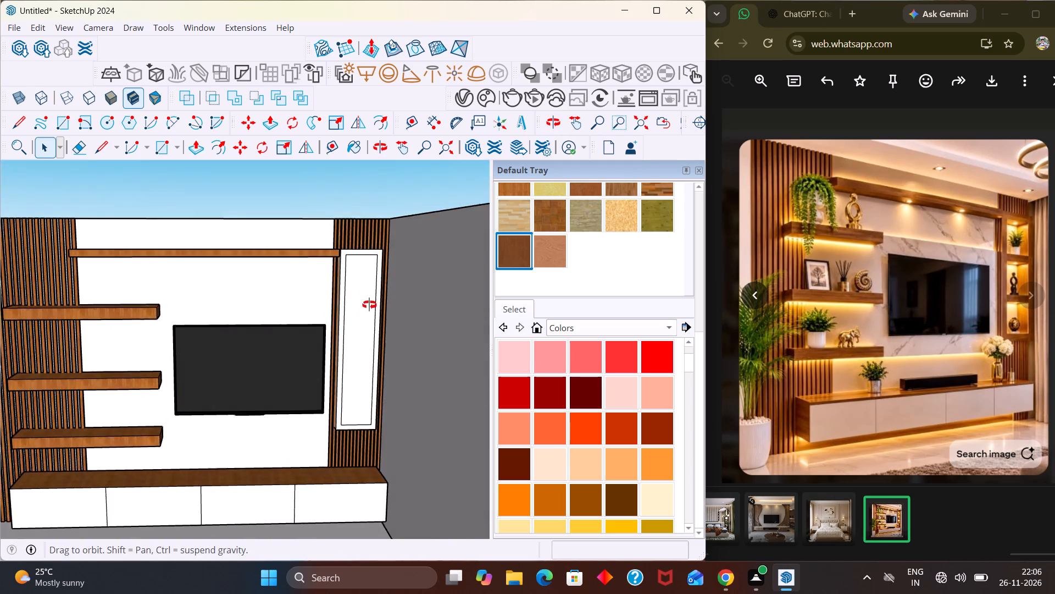
pyautogui.moveTo(369, 305); pyautogui.dragTo(372, 295, button='middle')
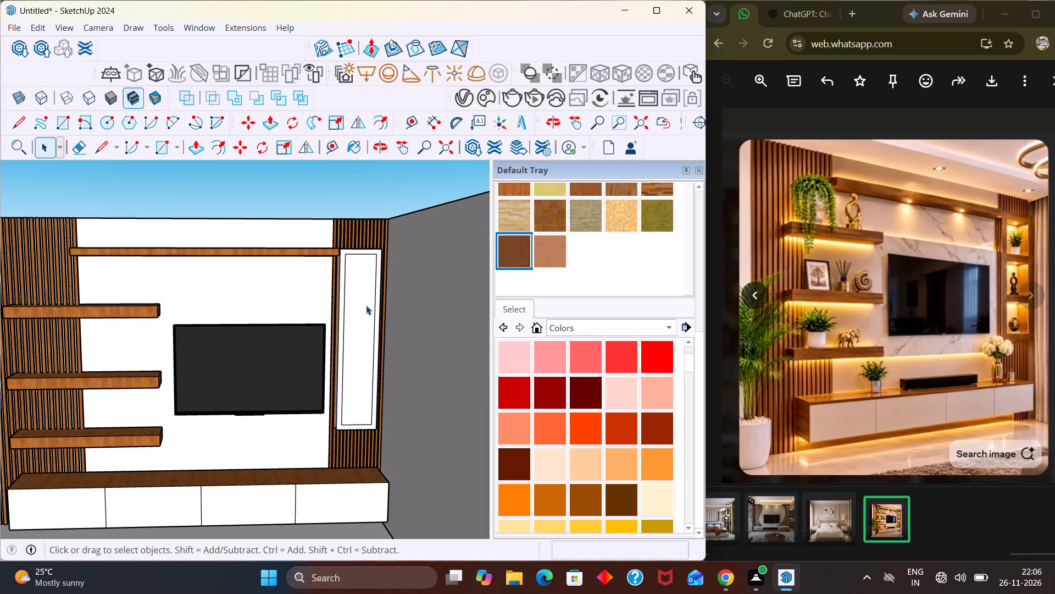
# Inside the niche block, draw a horizontal line about 1' long across the upper part of the inner frame, edge to edge.
pyautogui.doubleClick(361, 305)
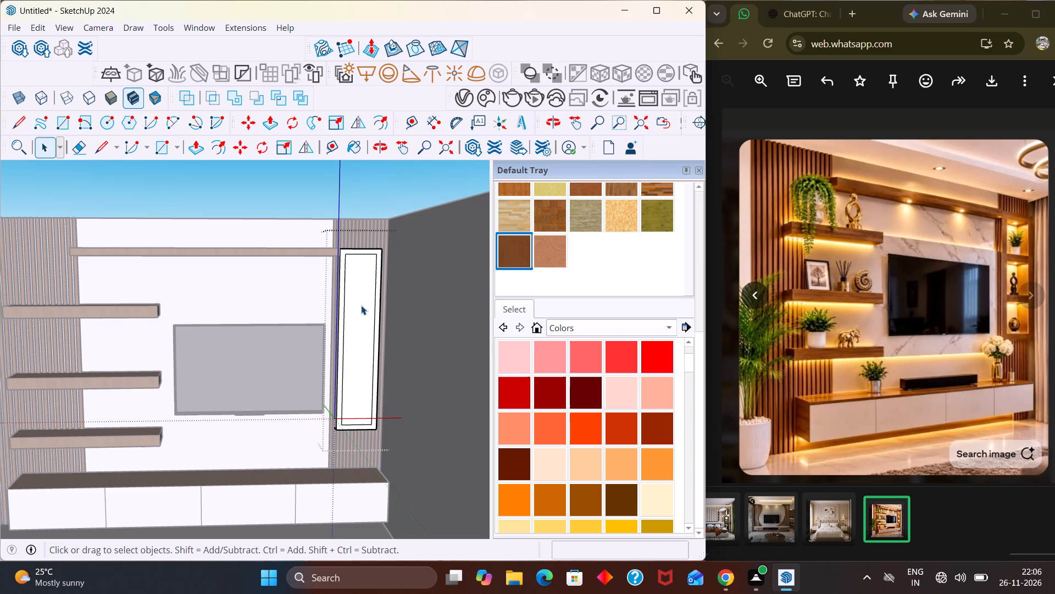
pyautogui.press('l')
pyautogui.moveTo(341, 320); pyautogui.dragTo(340, 300, button='middle')
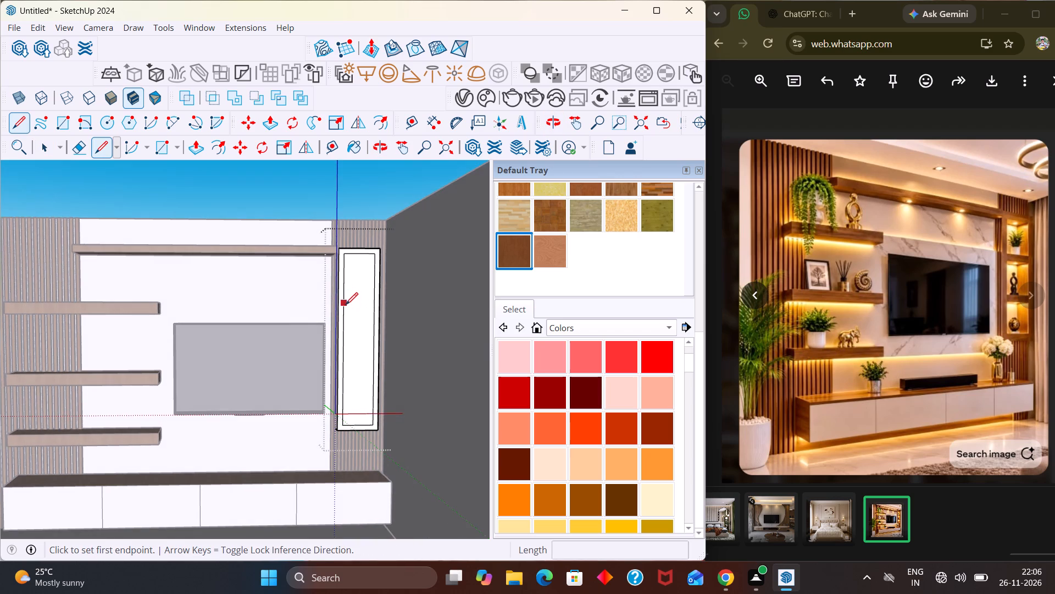
pyautogui.scroll(3, 346, 305)
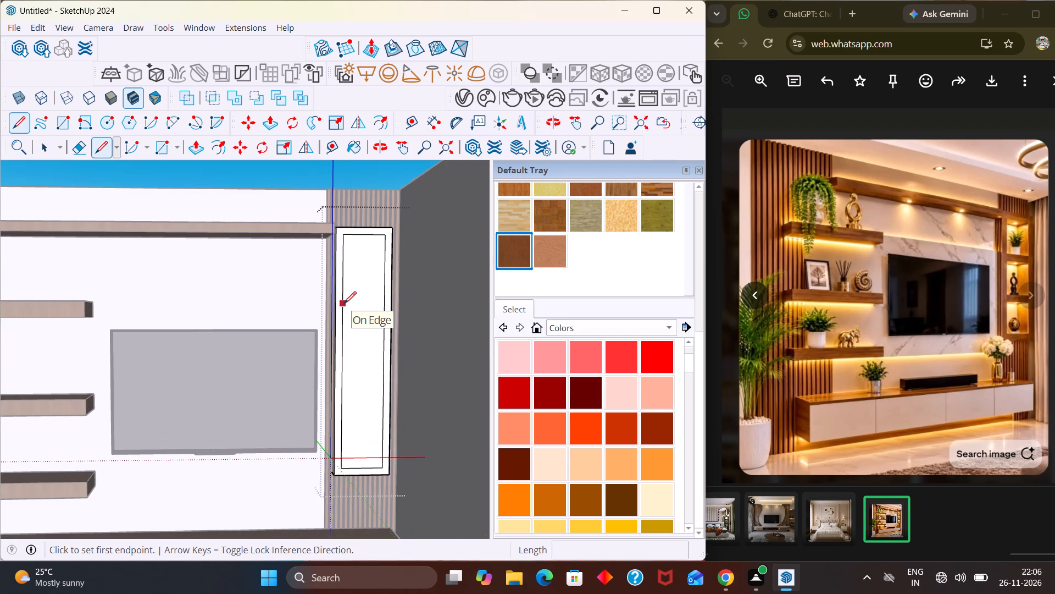
pyautogui.click(344, 304)
pyautogui.click(385, 304)
pyautogui.press('space')
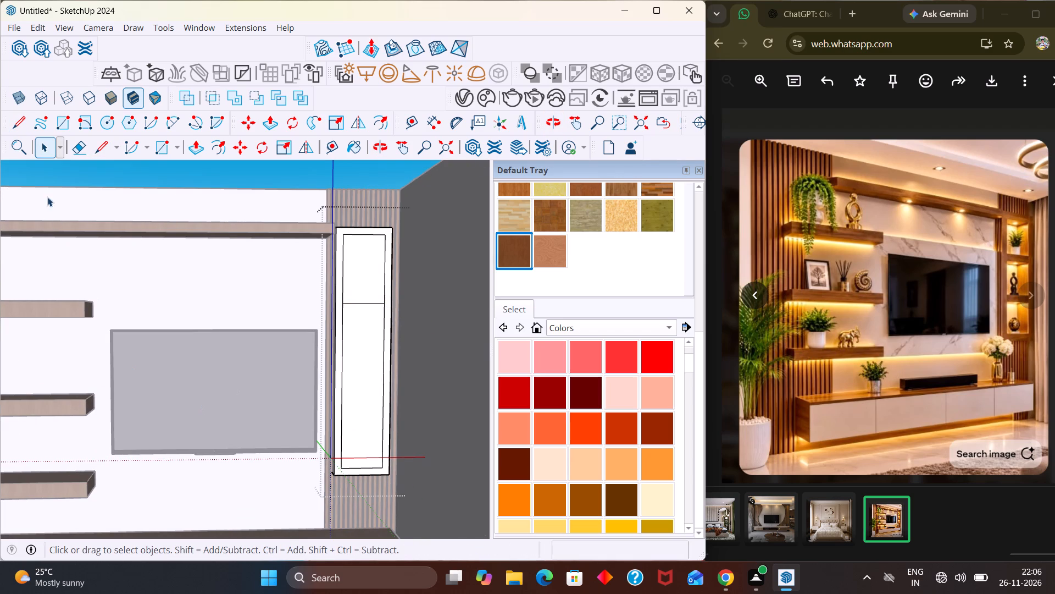
# Draw a horizontal line about 1' long across the lower part of the niche block's inner frame, edge to edge.
pyautogui.click(14, 124)
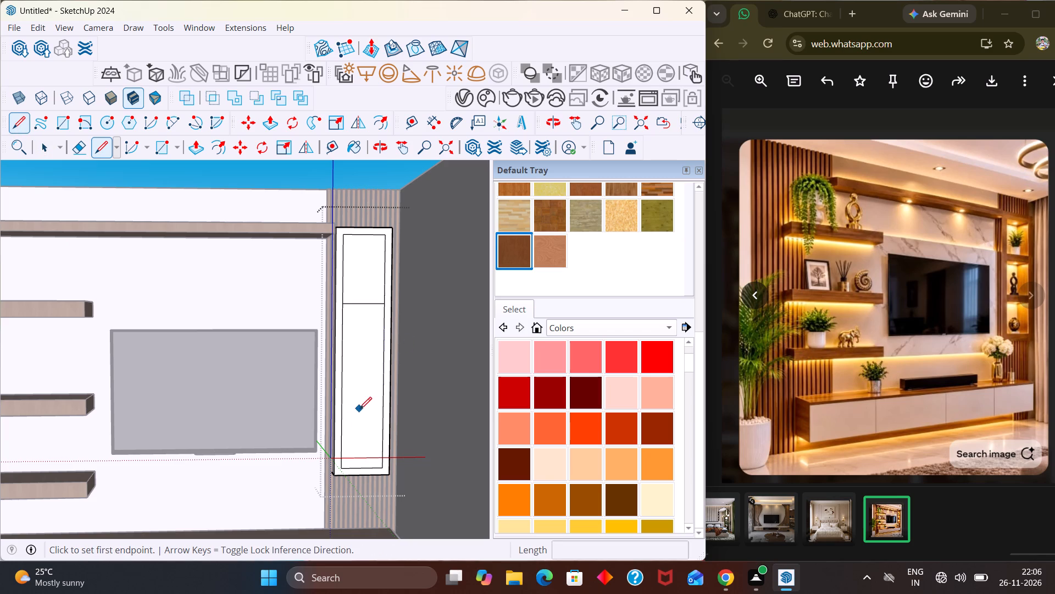
pyautogui.click(343, 397)
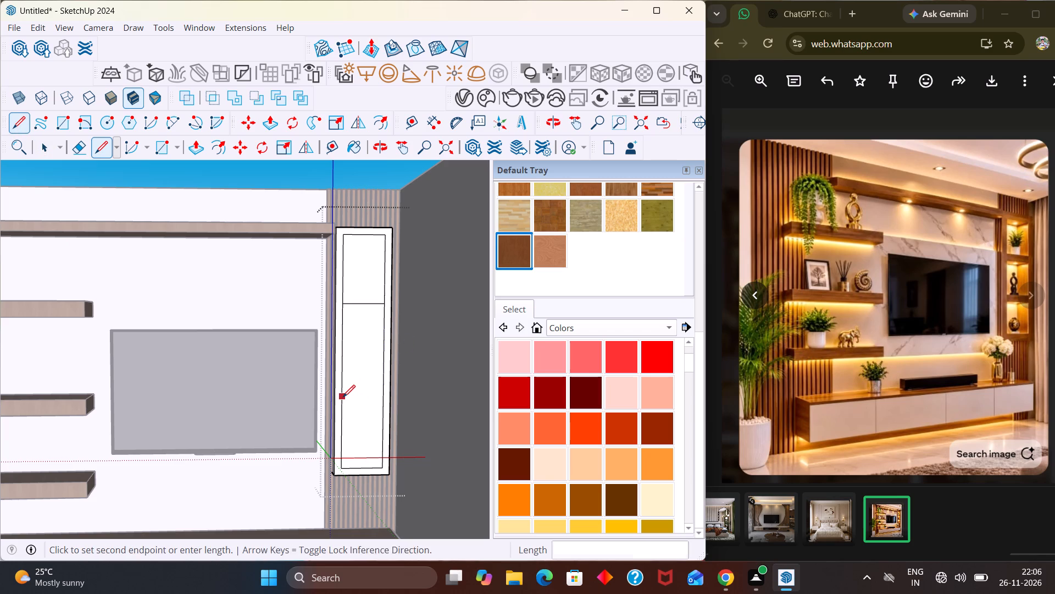
pyautogui.click(384, 398)
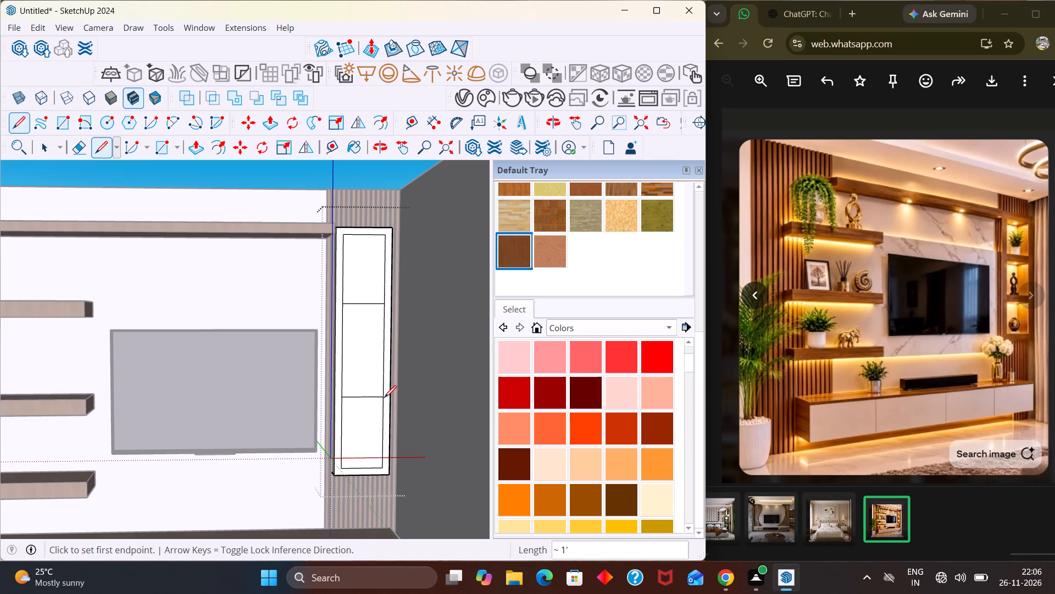
pyautogui.press('space')
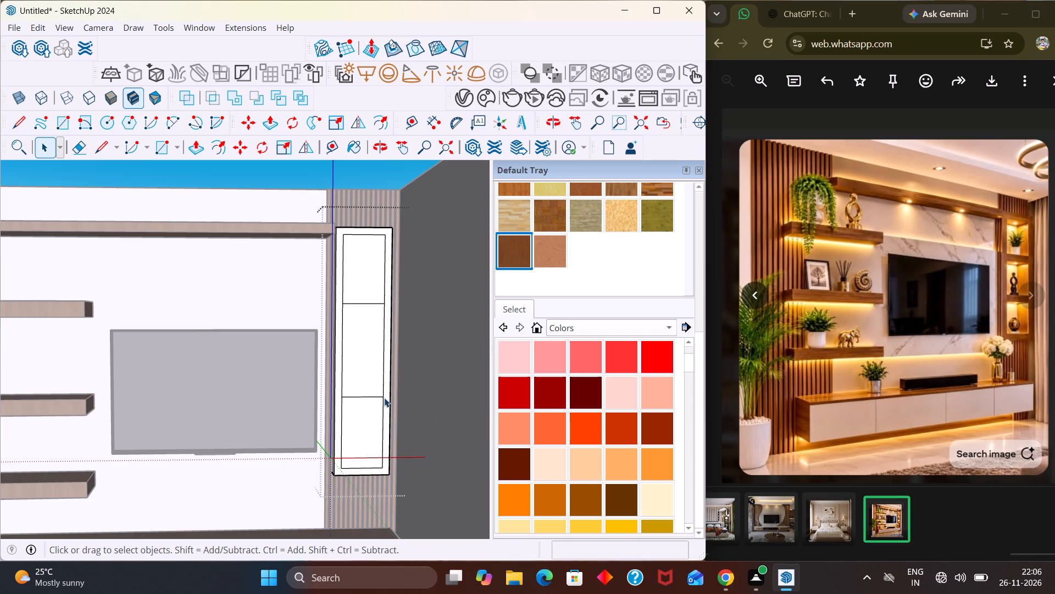
# Draw a parallel line about 1' long just below the upper divider line, outlining a thin shelf across the inner frame.
pyautogui.click(13, 125)
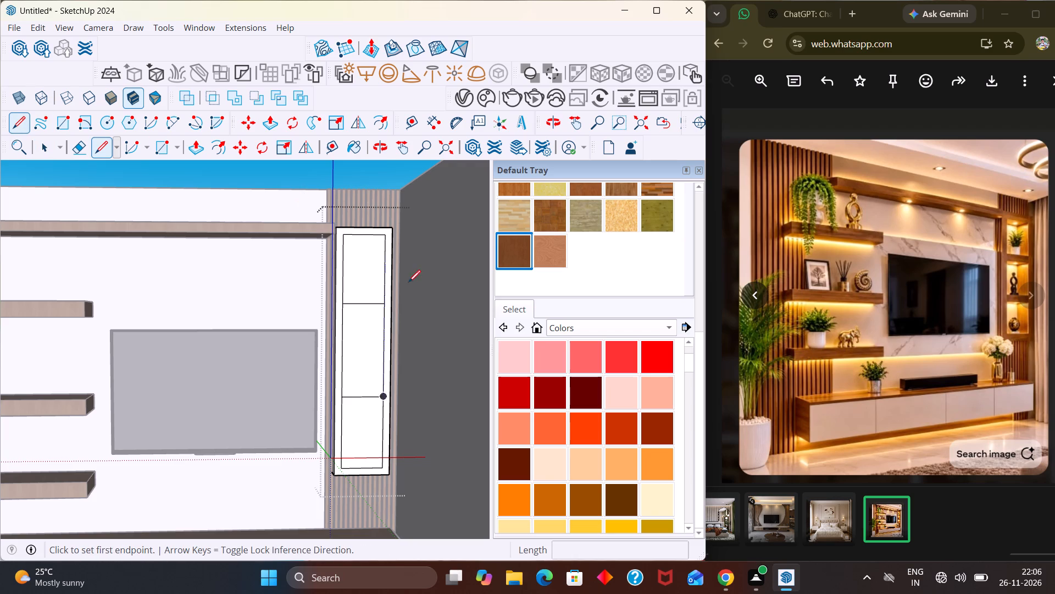
pyautogui.scroll(4, 358, 321)
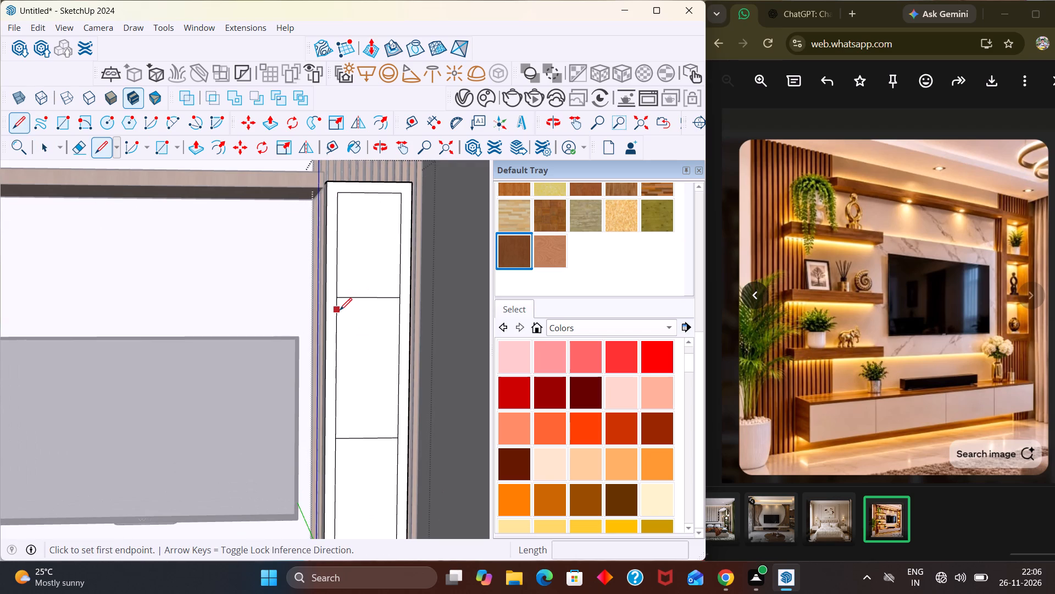
pyautogui.click(340, 310)
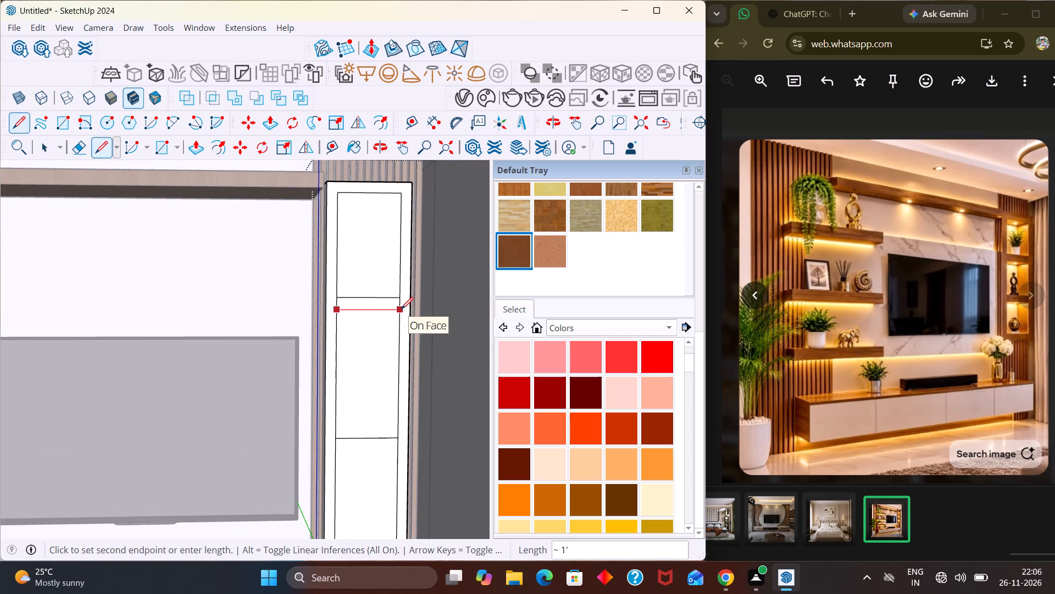
pyautogui.click(401, 310)
pyautogui.press('space')
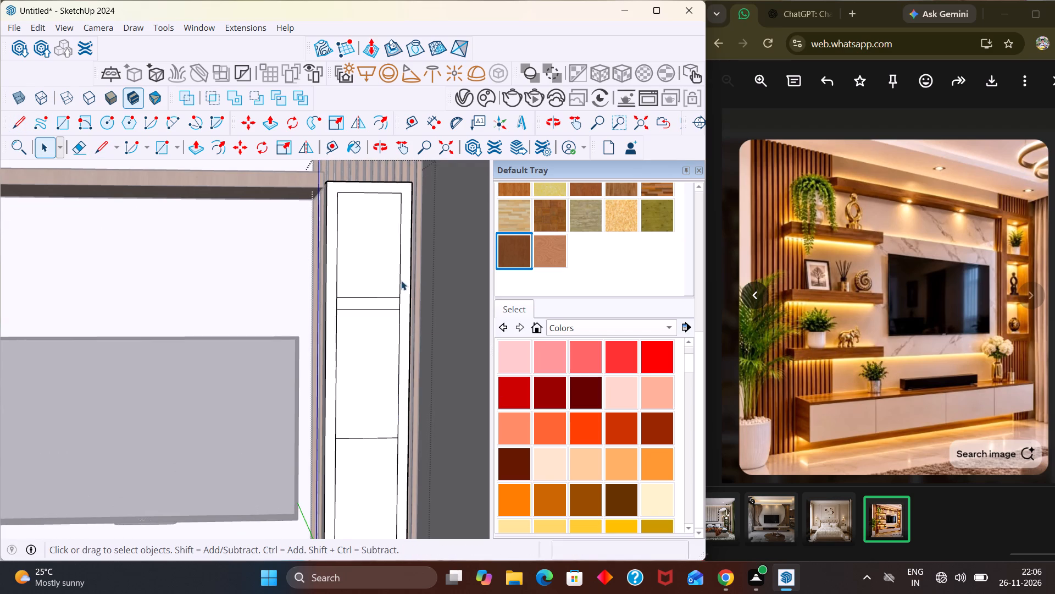
# Draw a parallel line about 1' long just below the lower divider line, outlining the second thin shelf across the inner frame.
pyautogui.click(13, 123)
pyautogui.scroll(-3, 215, 266)
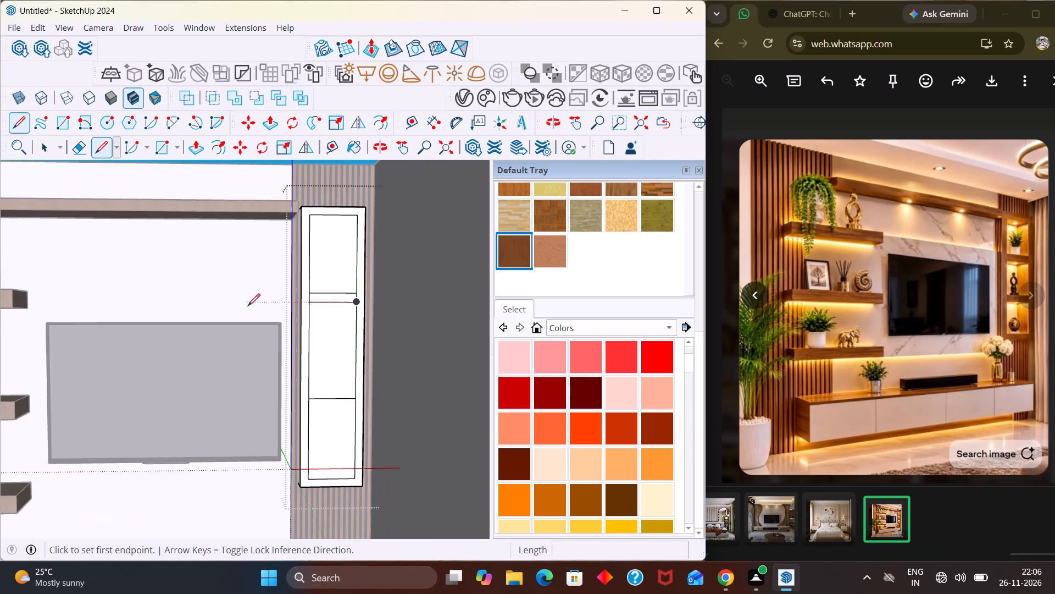
pyautogui.scroll(4, 310, 415)
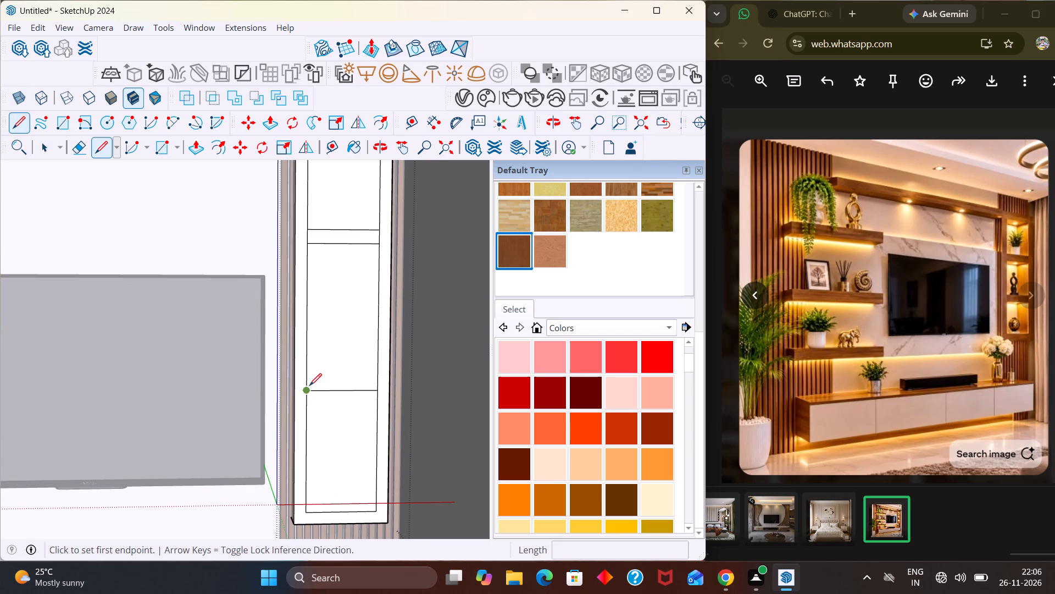
pyautogui.click(309, 405)
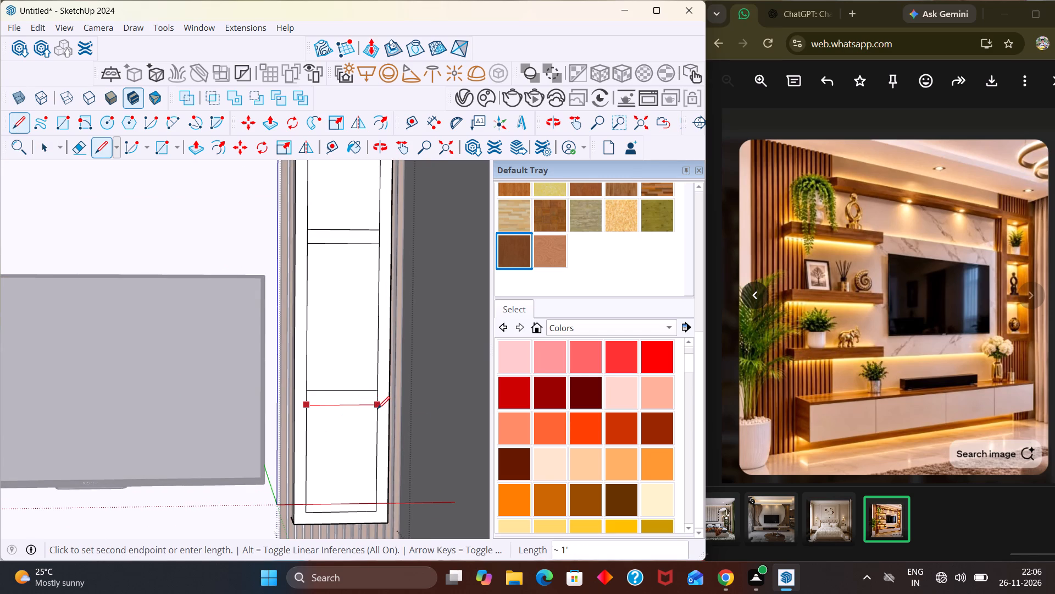
pyautogui.click(377, 409)
pyautogui.press('space')
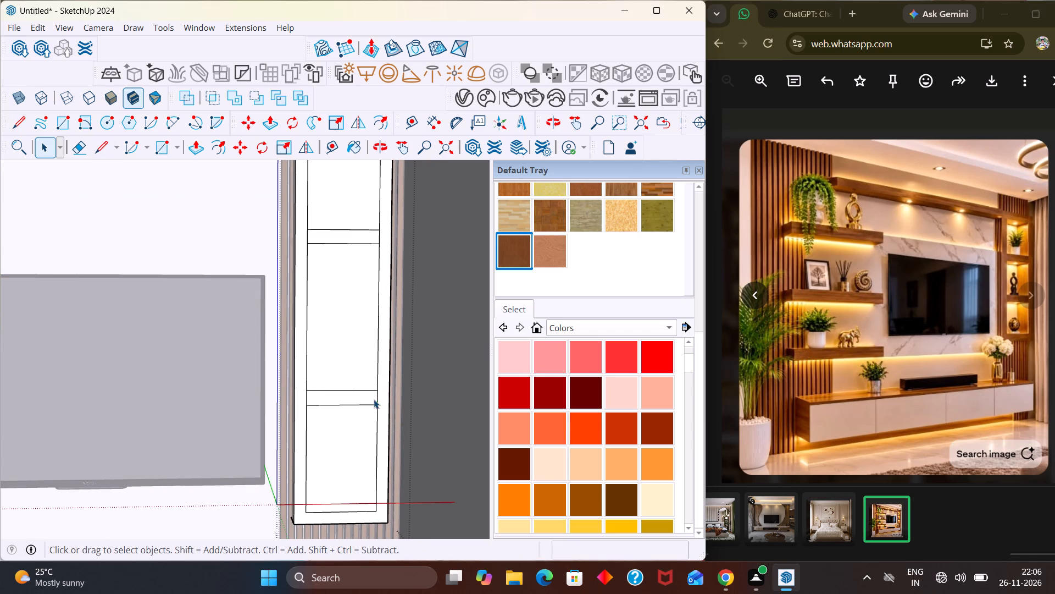
# Push the niche block's upper compartment face inward 3 3/4" to form a recess.
pyautogui.scroll(-11, 366, 388)
pyautogui.click(313, 240)
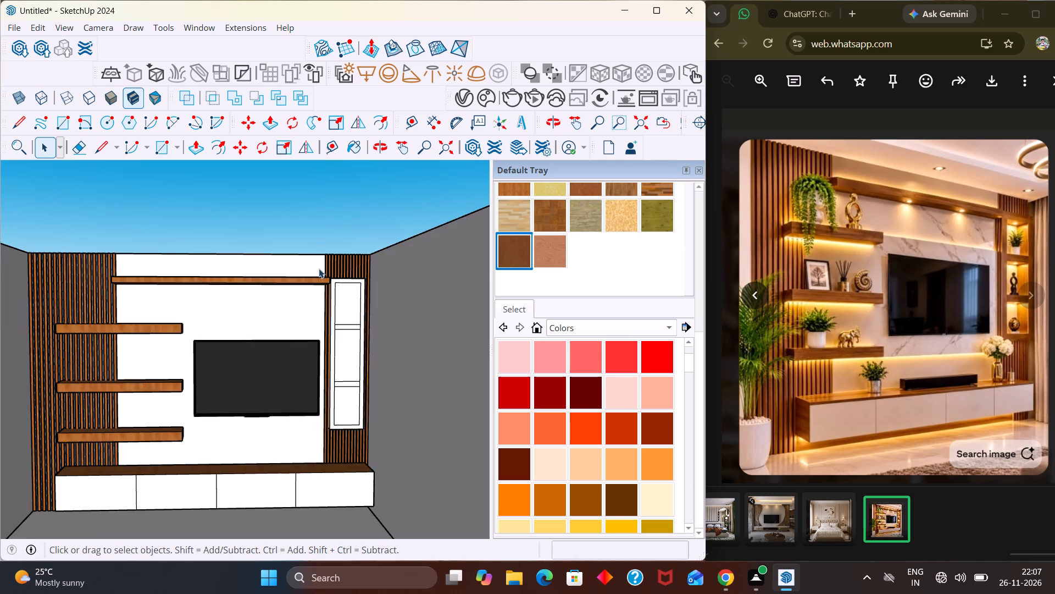
pyautogui.scroll(7, 361, 312)
pyautogui.moveTo(327, 376); pyautogui.dragTo(237, 497, button='middle')
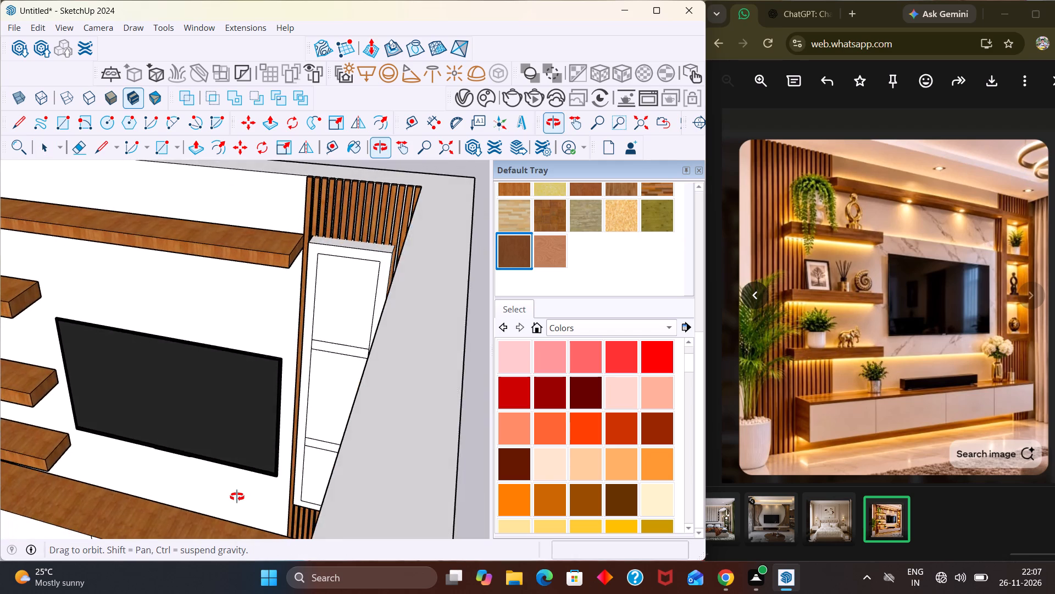
pyautogui.moveTo(237, 497); pyautogui.dragTo(342, 449, button='middle')
pyautogui.scroll(3, 342, 452)
pyautogui.moveTo(342, 447); pyautogui.dragTo(342, 438, button='middle')
pyautogui.scroll(-4, 334, 300)
pyautogui.tripleClick(348, 266)
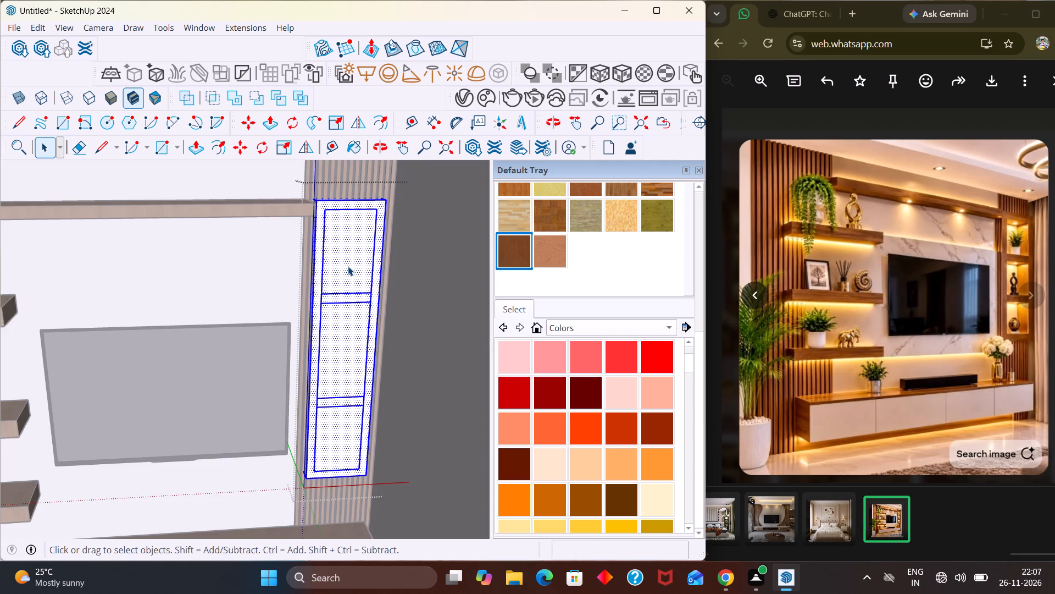
pyautogui.click(348, 266)
pyautogui.scroll(-2, 348, 266)
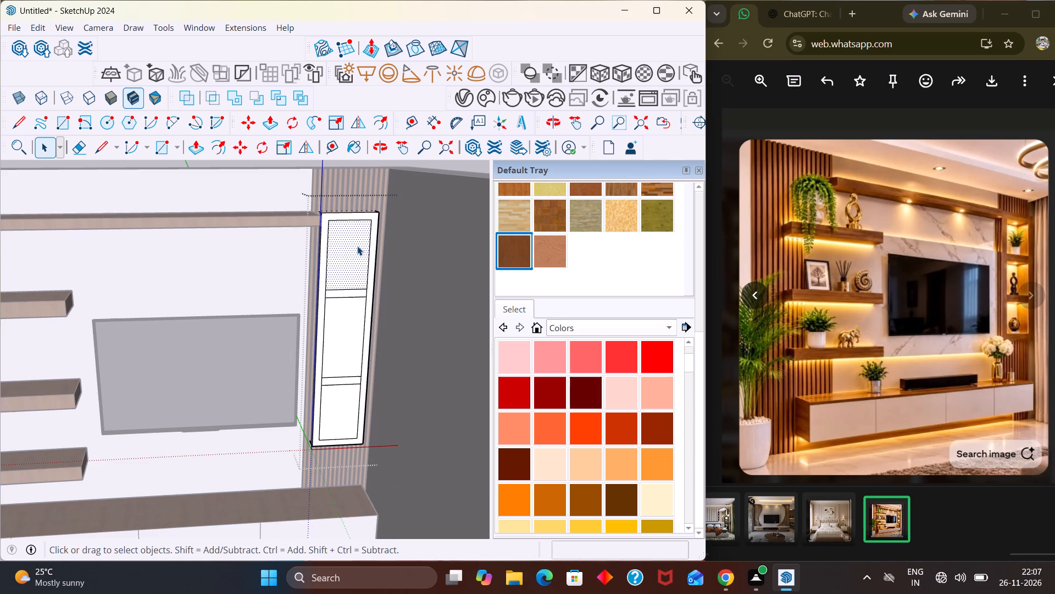
pyautogui.press('p')
pyautogui.click(357, 246)
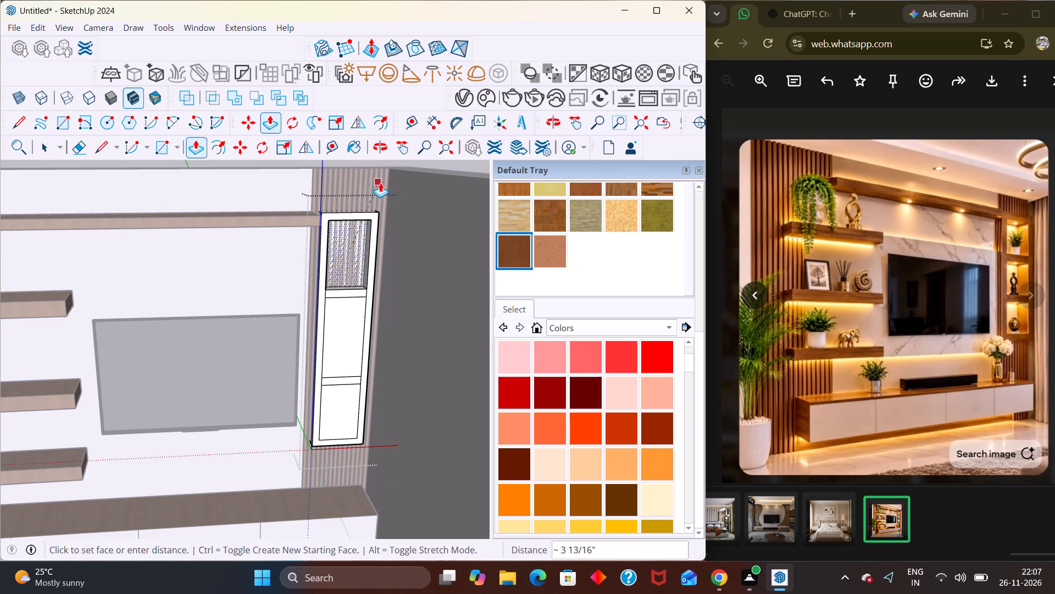
pyautogui.moveTo(379, 193); pyautogui.dragTo(360, 349, button='middle')
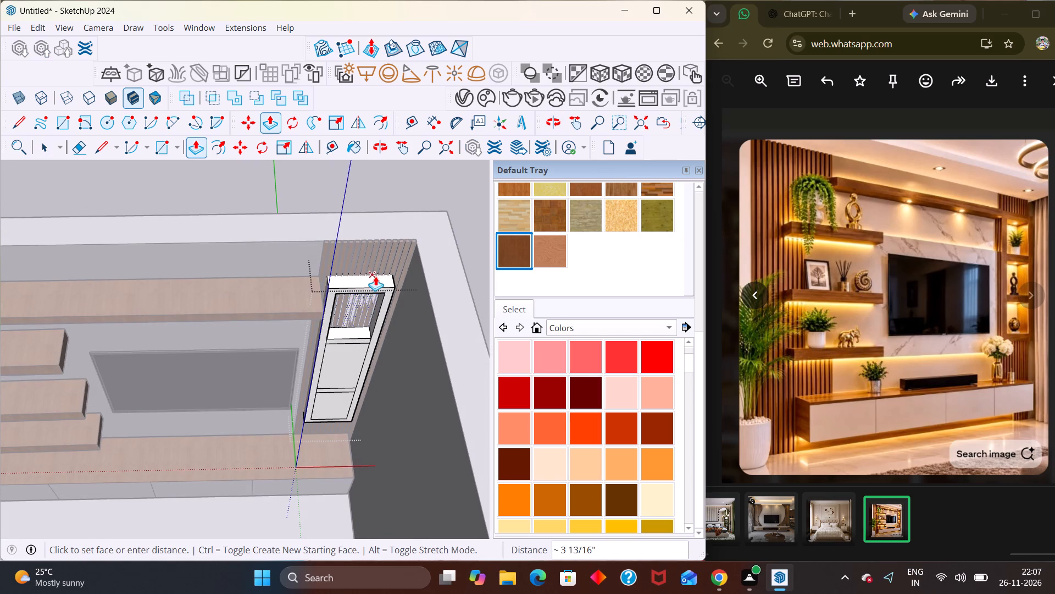
pyautogui.scroll(5, 376, 278)
pyautogui.moveTo(397, 291); pyautogui.dragTo(384, 339, button='middle')
pyautogui.scroll(7, 384, 351)
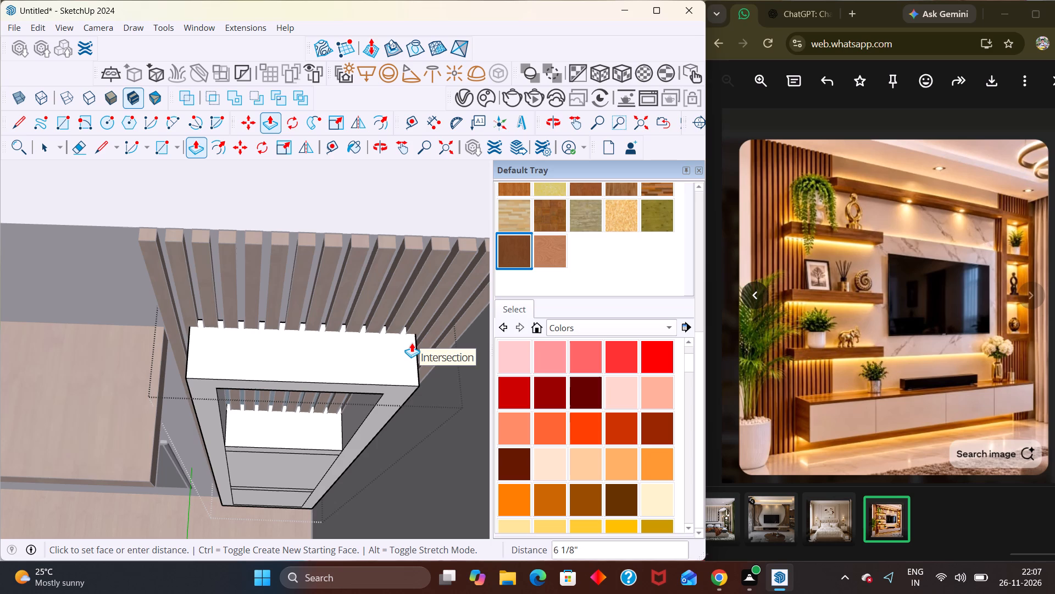
pyautogui.scroll(7, 414, 345)
pyautogui.moveTo(404, 386); pyautogui.dragTo(393, 428, button='middle')
pyautogui.scroll(1, 393, 427)
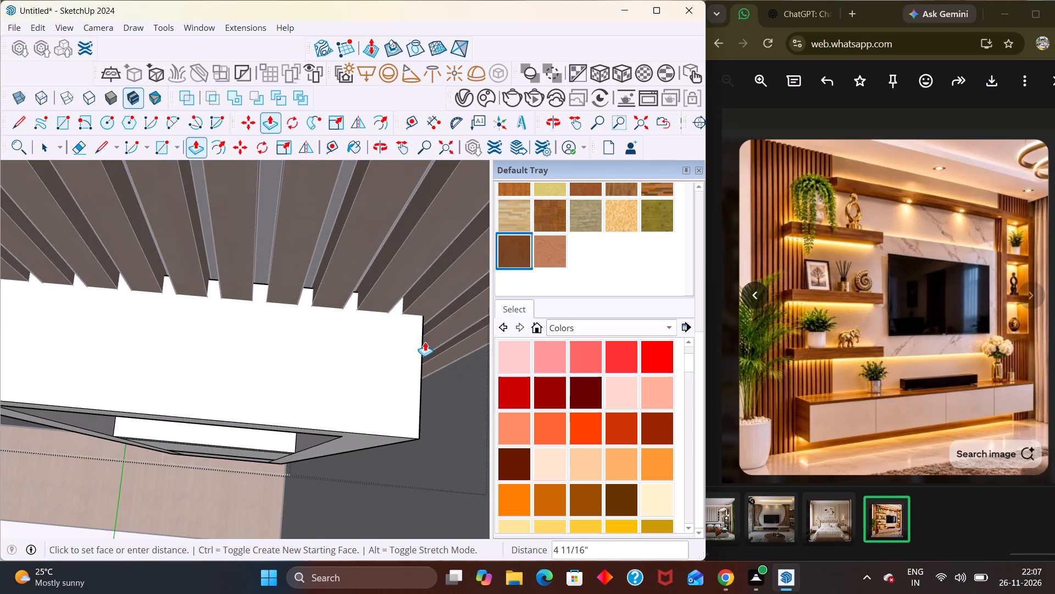
pyautogui.moveTo(402, 359); pyautogui.dragTo(386, 262, button='middle')
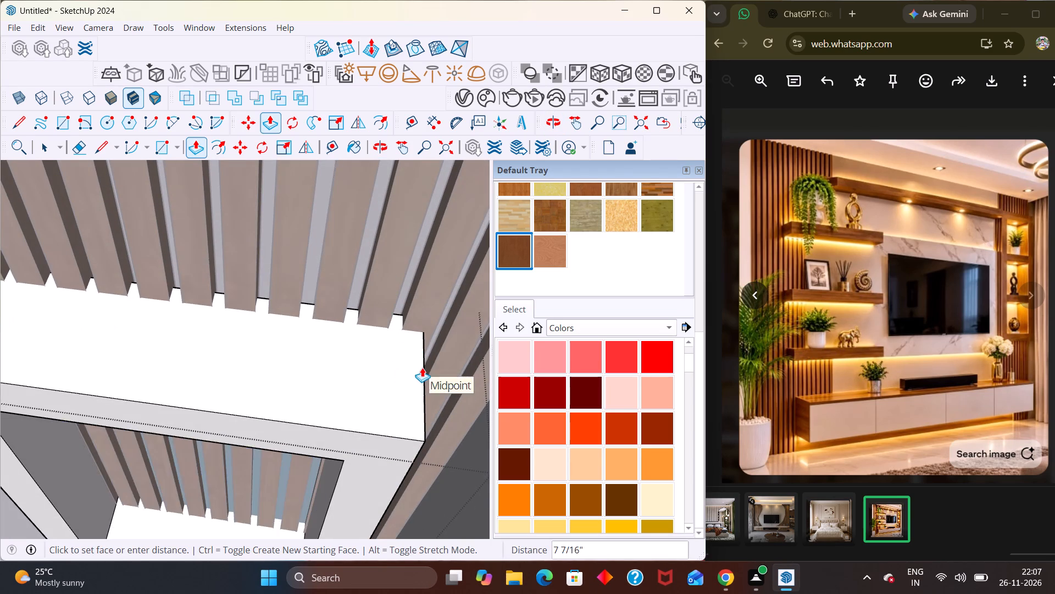
pyautogui.scroll(-4, 227, 343)
pyautogui.moveTo(230, 344); pyautogui.dragTo(238, 349, button='middle')
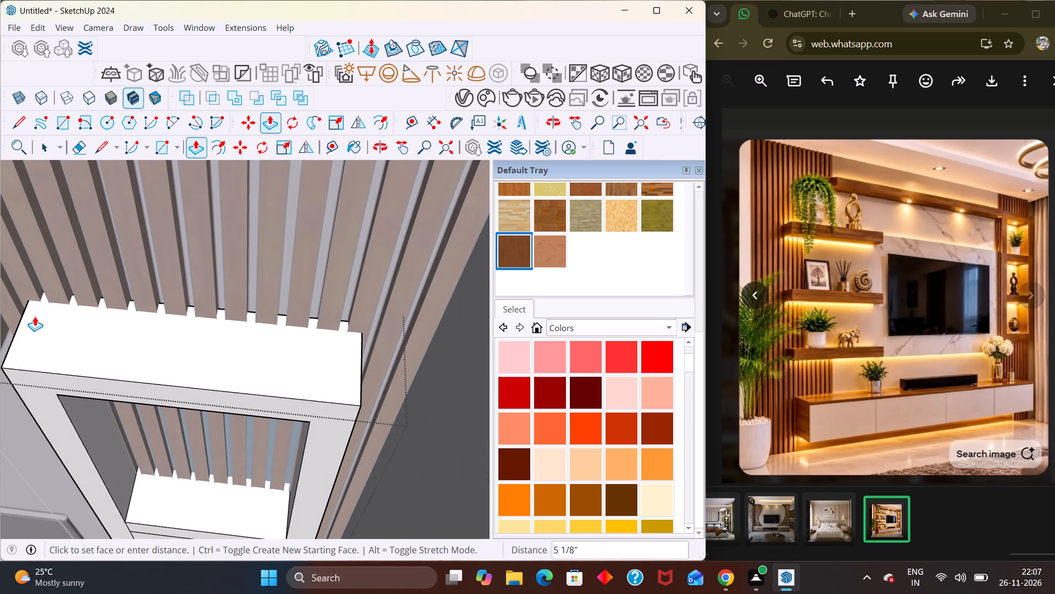
pyautogui.click(40, 344)
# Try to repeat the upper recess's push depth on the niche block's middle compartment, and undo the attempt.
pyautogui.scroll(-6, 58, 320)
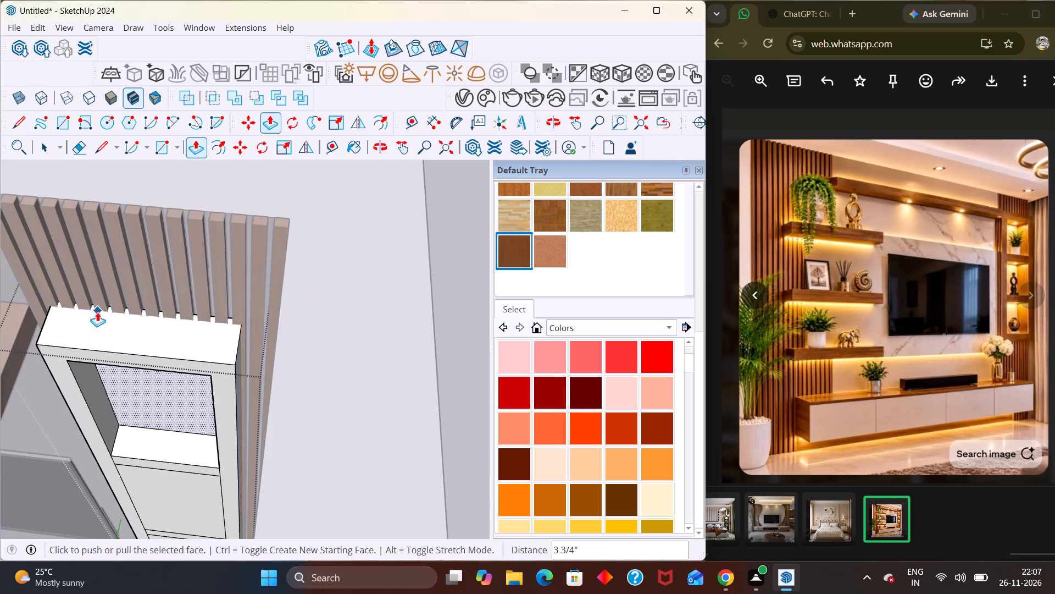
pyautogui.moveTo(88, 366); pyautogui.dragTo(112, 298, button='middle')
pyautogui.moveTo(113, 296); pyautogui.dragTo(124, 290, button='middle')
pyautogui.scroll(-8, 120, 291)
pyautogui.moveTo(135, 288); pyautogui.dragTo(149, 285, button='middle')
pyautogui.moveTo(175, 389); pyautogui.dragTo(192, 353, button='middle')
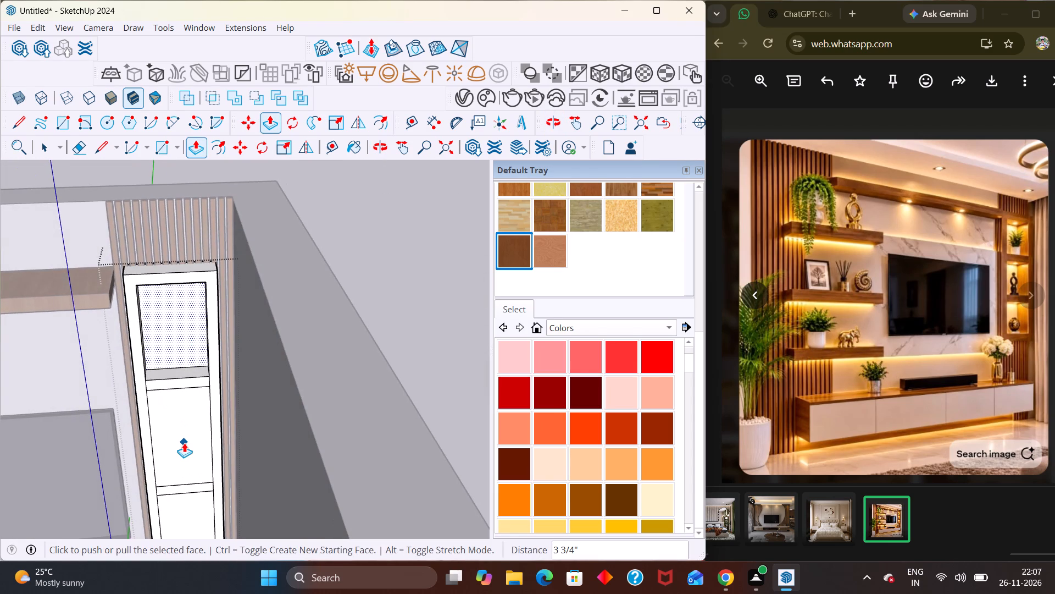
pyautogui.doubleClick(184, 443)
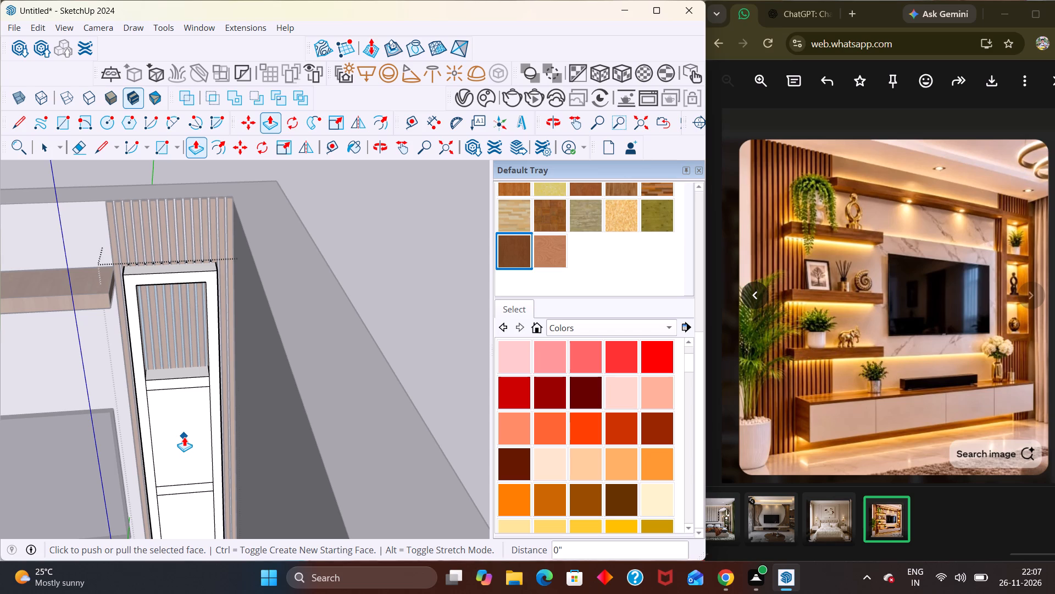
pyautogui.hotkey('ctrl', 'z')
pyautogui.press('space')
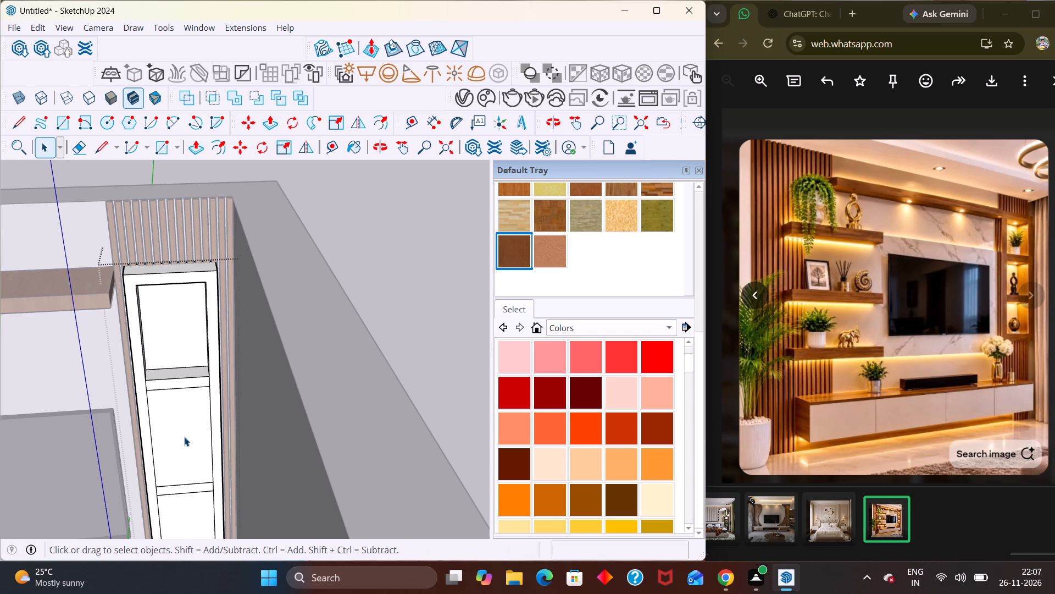
# Push the niche block's middle compartment face inward to the same depth as the upper recess.
pyautogui.click(188, 426)
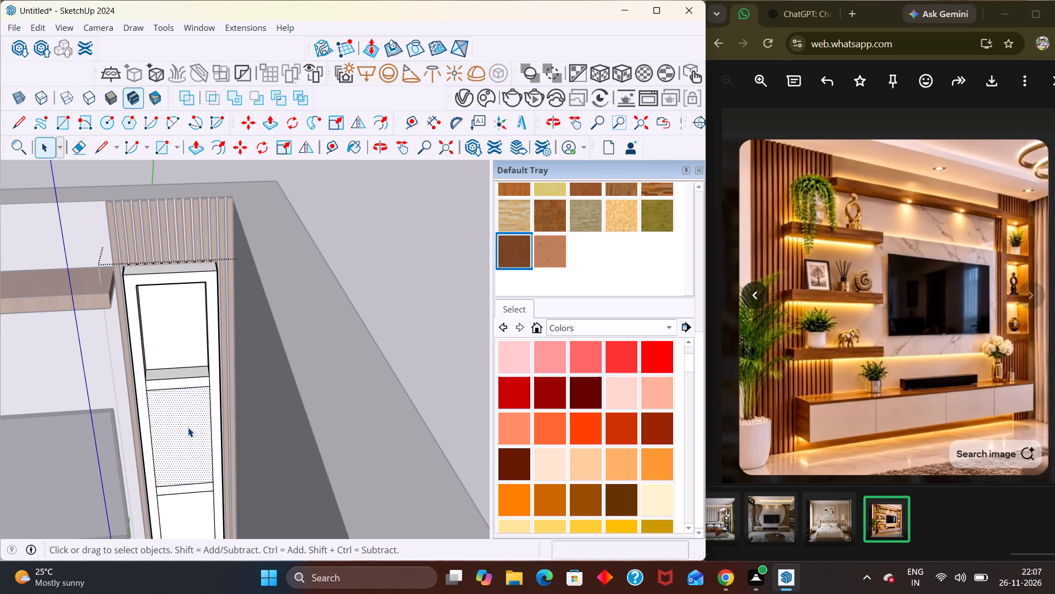
pyautogui.press('p')
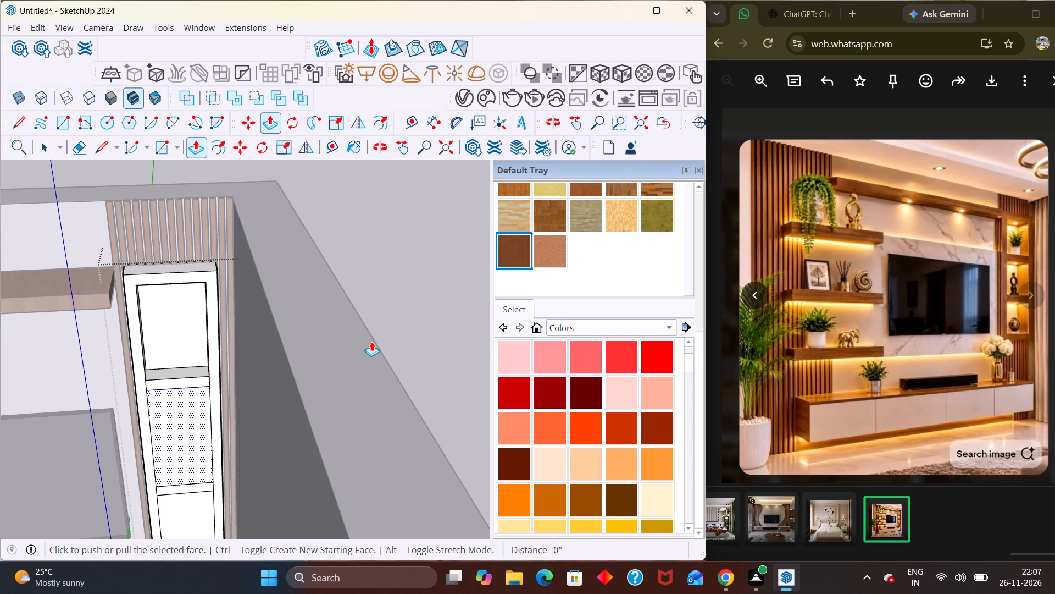
pyautogui.doubleClick(188, 421)
pyautogui.scroll(-5, 221, 369)
pyautogui.moveTo(179, 451); pyautogui.dragTo(181, 439, button='middle')
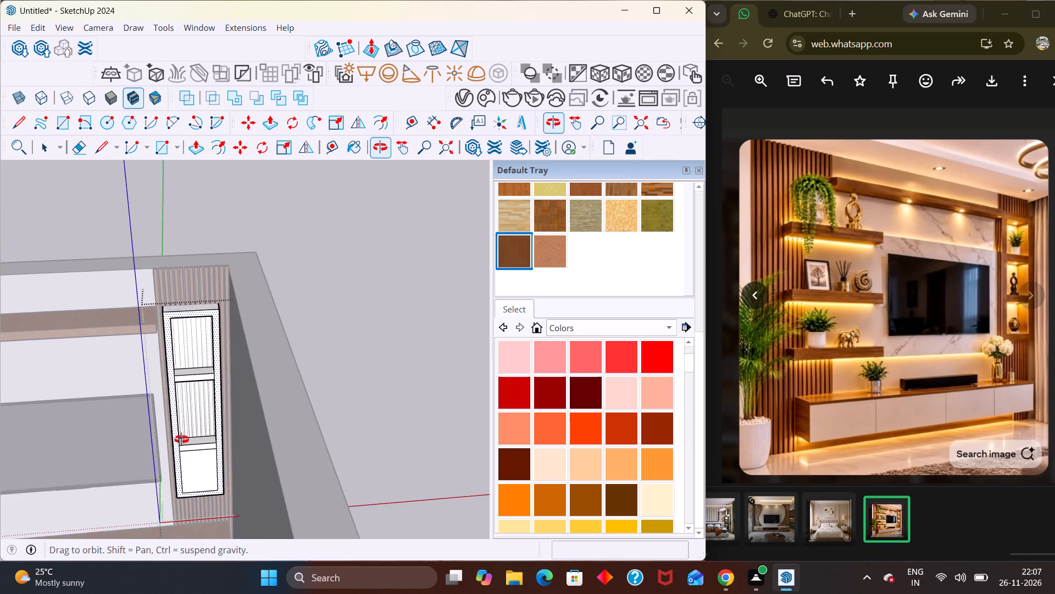
pyautogui.moveTo(181, 439); pyautogui.dragTo(243, 324, button='middle')
pyautogui.press('space')
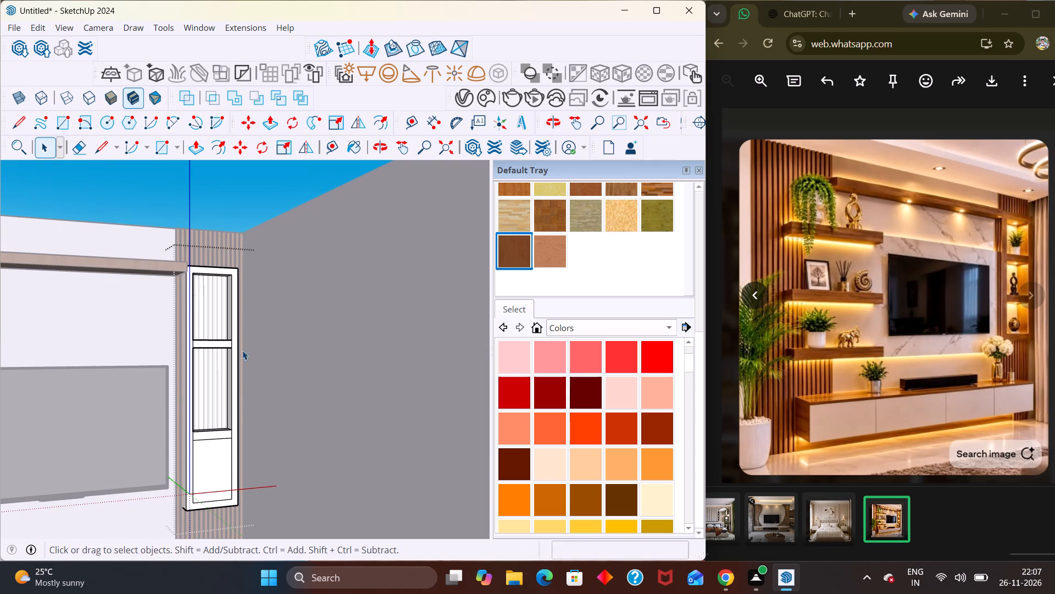
# Push the niche block's lower compartment face inward to the same depth as the other two recesses.
pyautogui.click(217, 451)
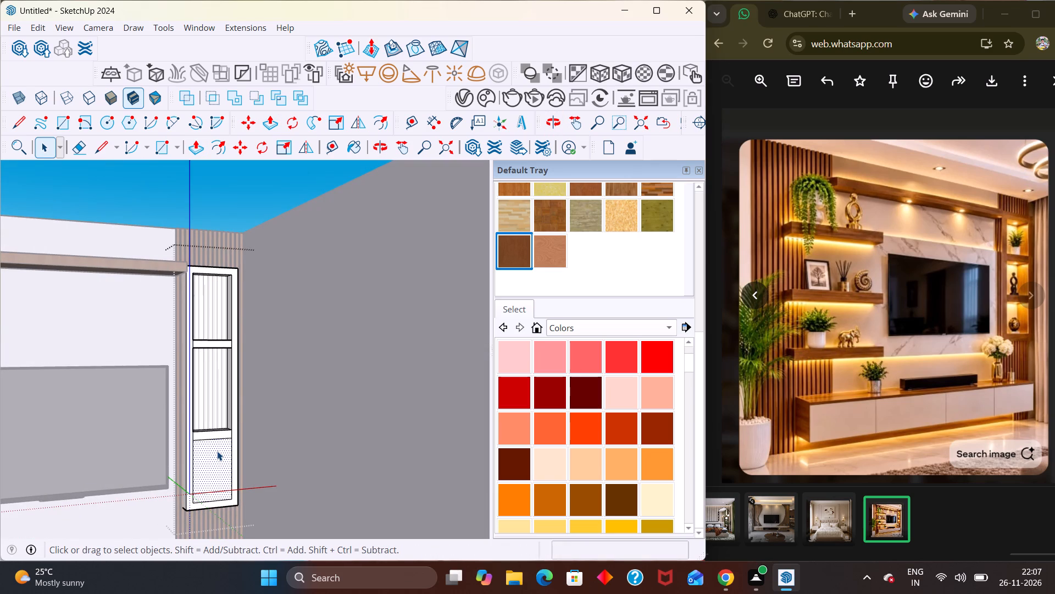
pyautogui.press('p')
pyautogui.doubleClick(217, 451)
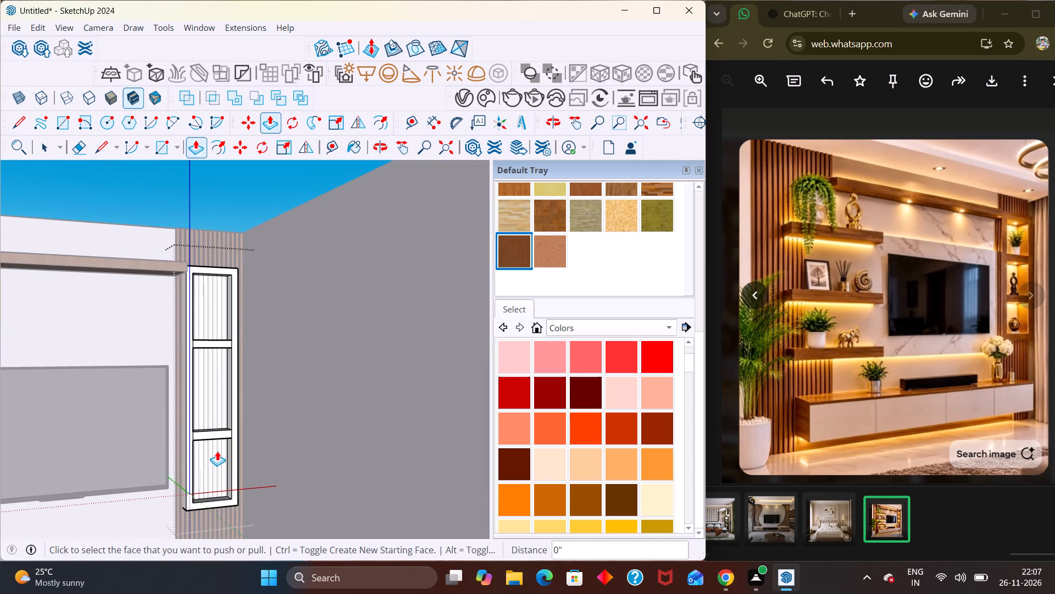
pyautogui.press('space')
# Leave the niche block and examine the recessed niches within the whole TV unit wall from farther back.
pyautogui.scroll(-5, 55, 50)
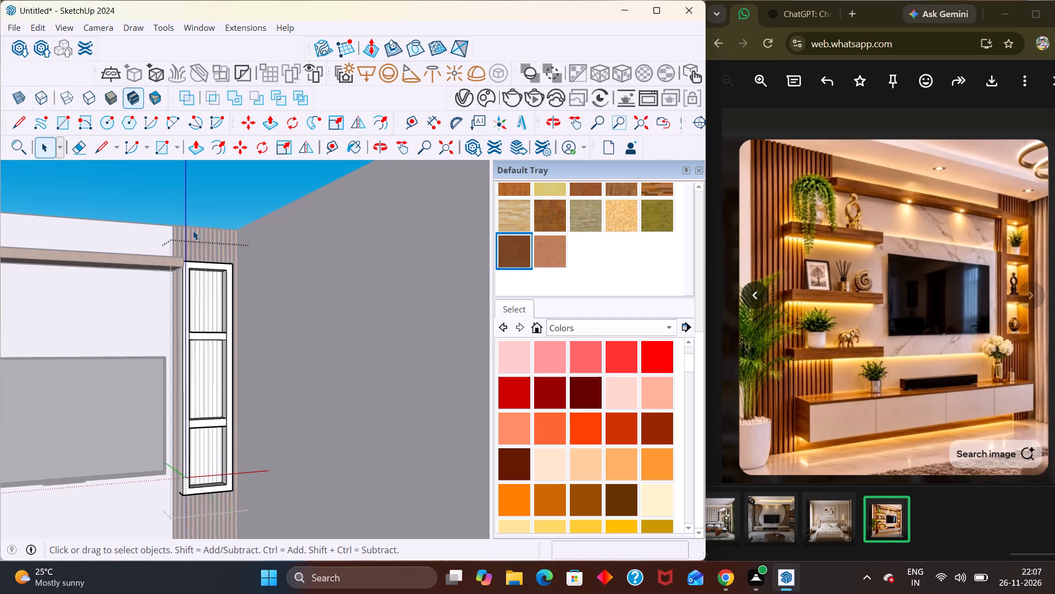
pyautogui.scroll(-8, 193, 230)
pyautogui.scroll(1, 280, 373)
pyautogui.click(159, 202)
pyautogui.moveTo(271, 420); pyautogui.dragTo(182, 405, button='middle')
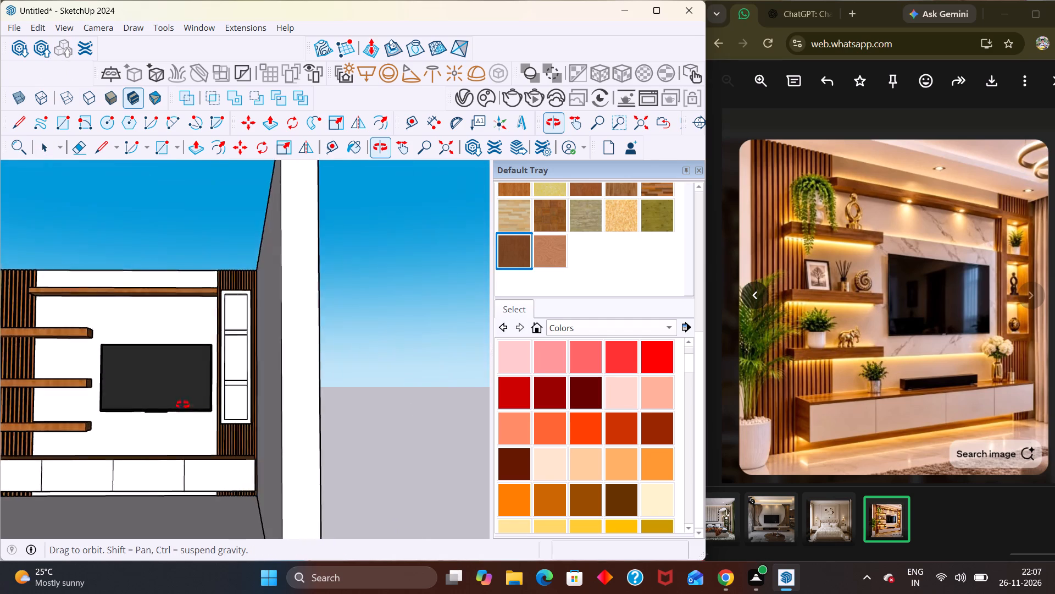
pyautogui.moveTo(182, 405); pyautogui.dragTo(213, 429, button='middle')
pyautogui.scroll(-4, 124, 405)
pyautogui.moveTo(131, 411); pyautogui.dragTo(160, 416, button='middle')
pyautogui.scroll(-1, 147, 420)
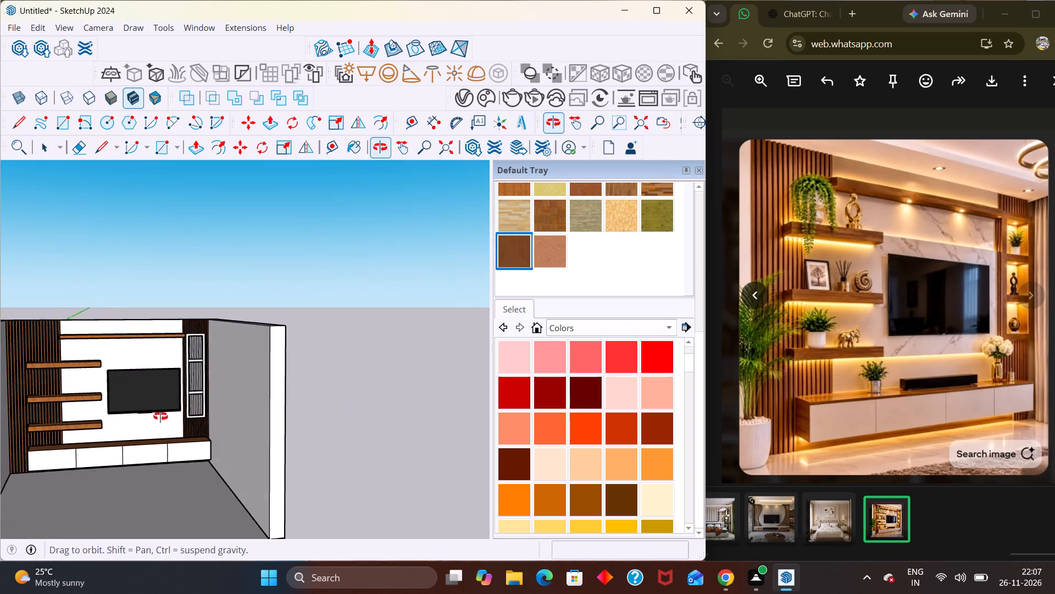
# Open the display-niche block for editing and choose the orange-brown wood material, first in the Wood collection, for painting.
pyautogui.moveTo(160, 416); pyautogui.dragTo(208, 426, button='middle')
pyautogui.scroll(1, 208, 426)
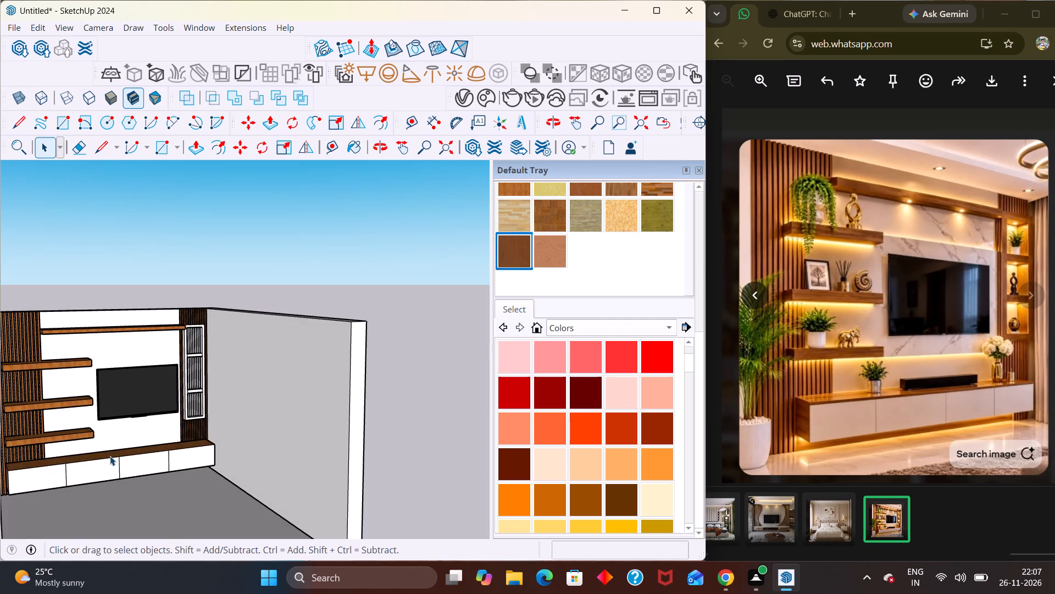
pyautogui.scroll(-7, 135, 453)
pyautogui.moveTo(237, 388); pyautogui.dragTo(59, 349, button='middle')
pyautogui.moveTo(59, 346); pyautogui.dragTo(157, 353, button='middle')
pyautogui.scroll(1, 102, 347)
pyautogui.scroll(4, 284, 371)
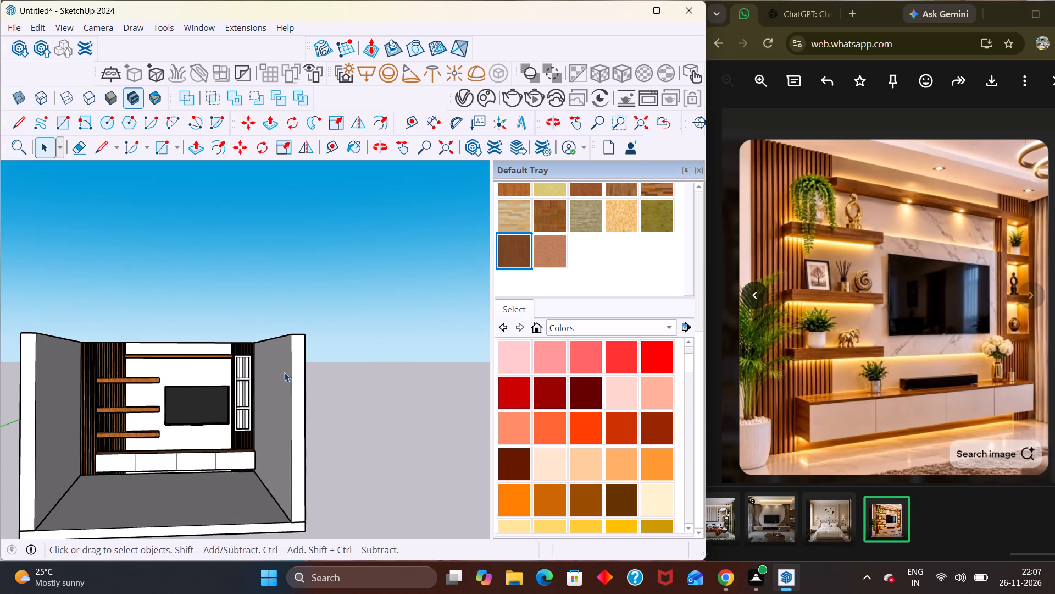
pyautogui.scroll(12, 265, 369)
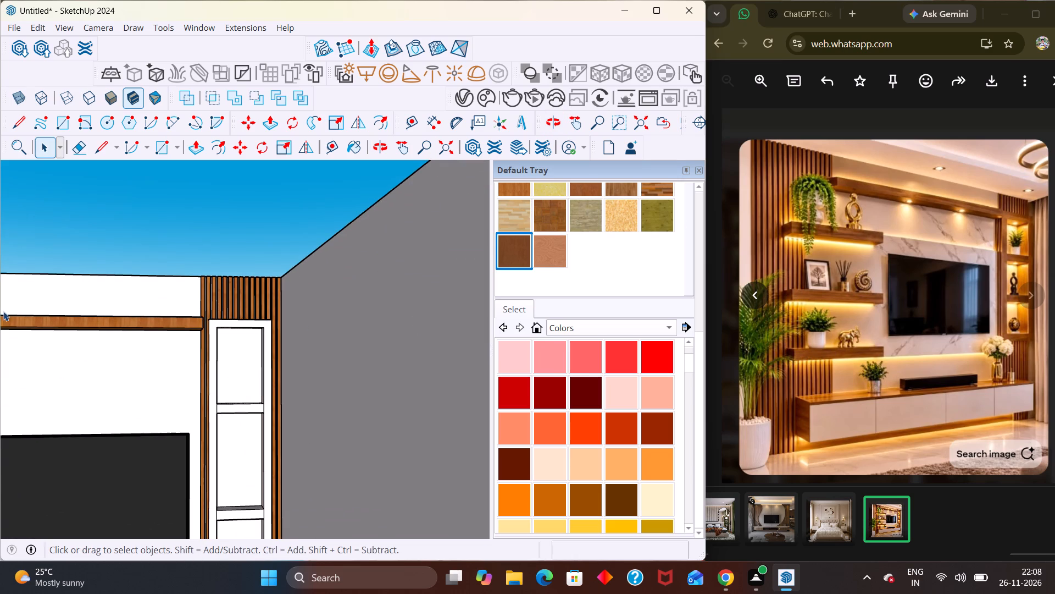
pyautogui.click(215, 322)
pyautogui.click(215, 322)
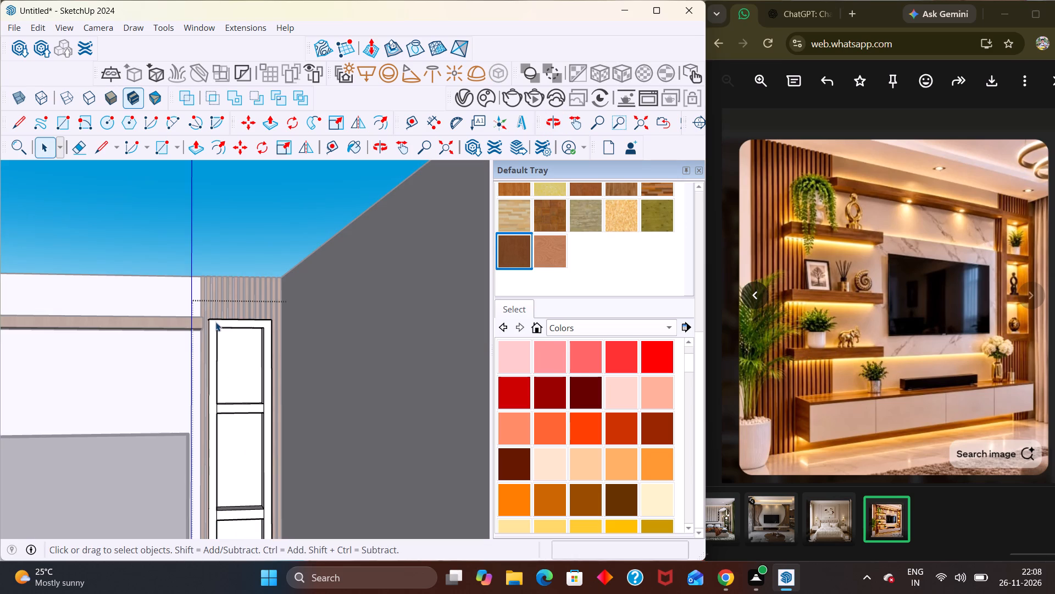
pyautogui.click(512, 185)
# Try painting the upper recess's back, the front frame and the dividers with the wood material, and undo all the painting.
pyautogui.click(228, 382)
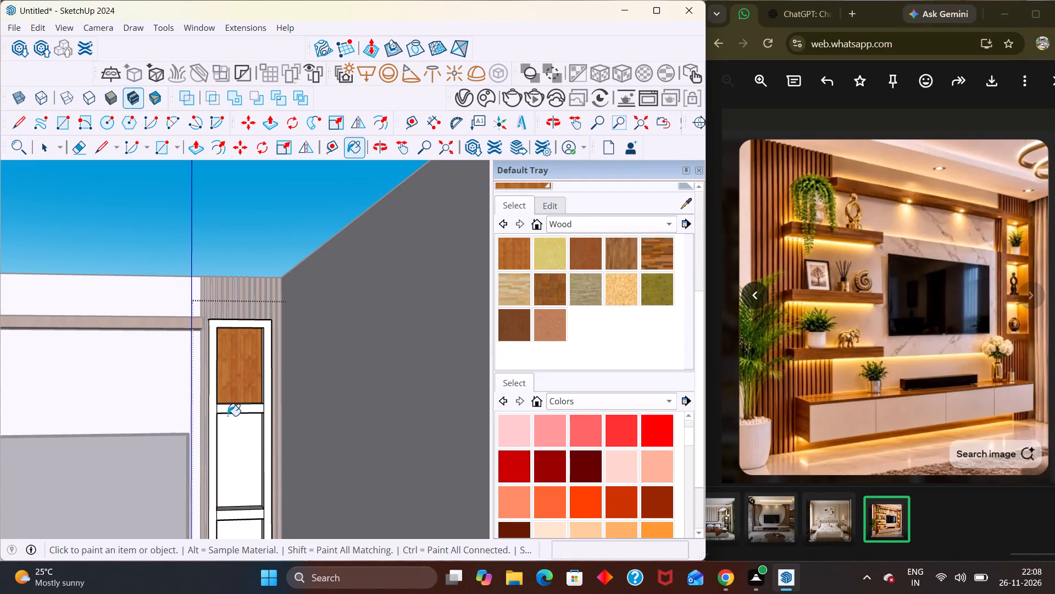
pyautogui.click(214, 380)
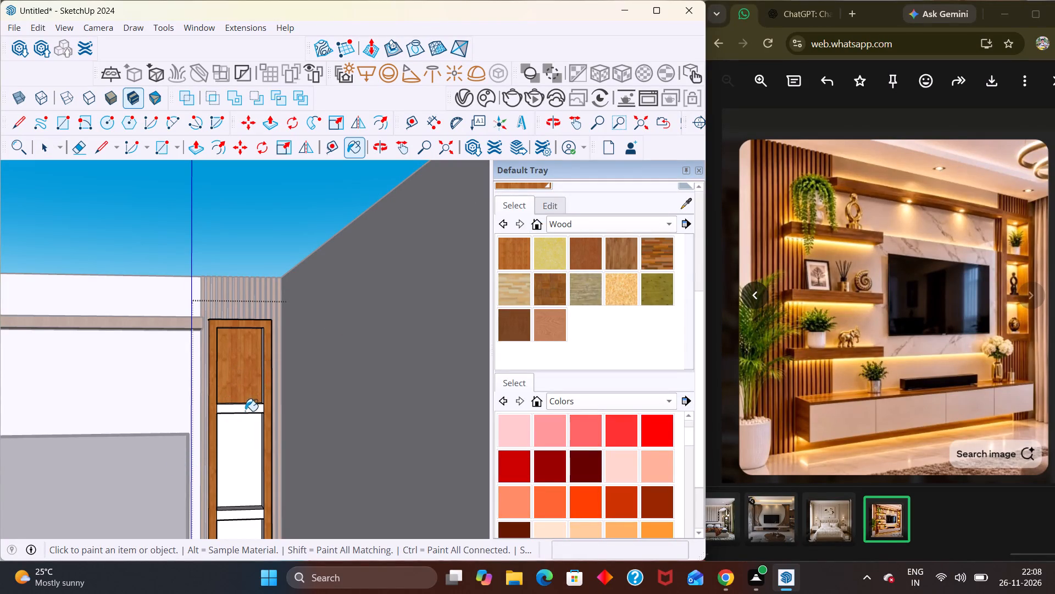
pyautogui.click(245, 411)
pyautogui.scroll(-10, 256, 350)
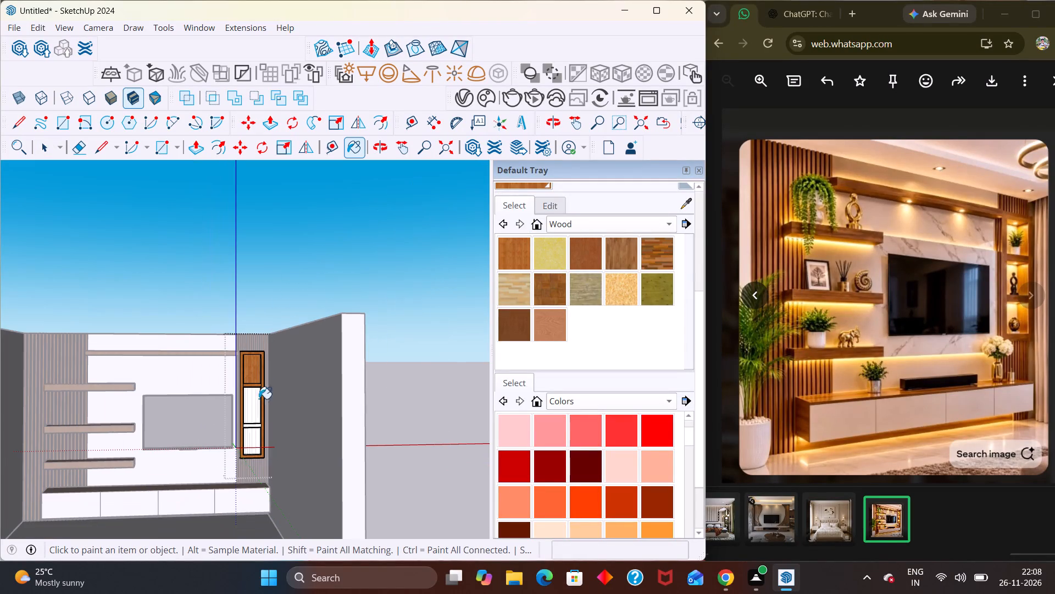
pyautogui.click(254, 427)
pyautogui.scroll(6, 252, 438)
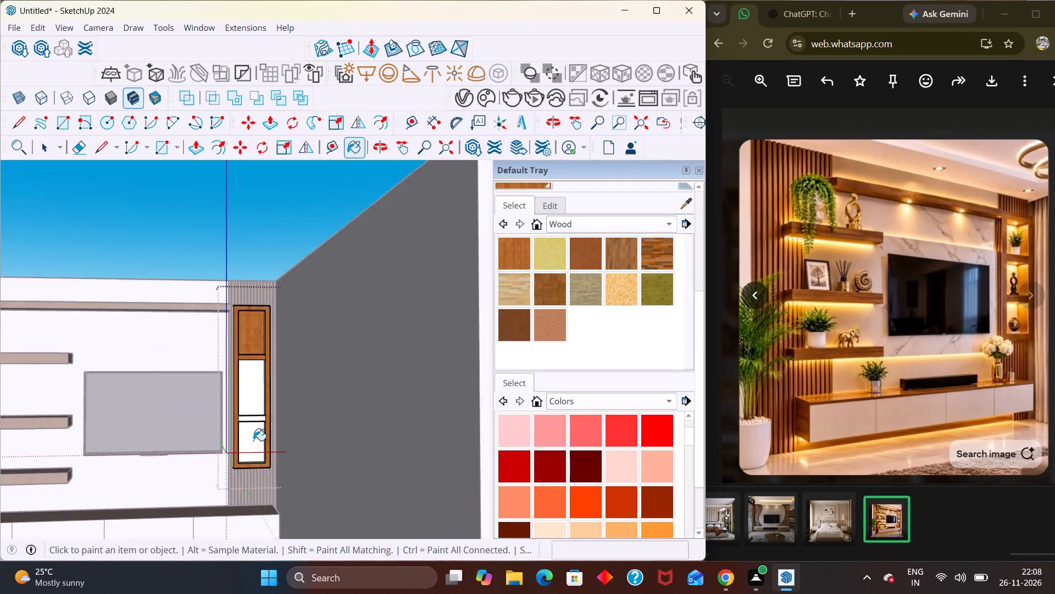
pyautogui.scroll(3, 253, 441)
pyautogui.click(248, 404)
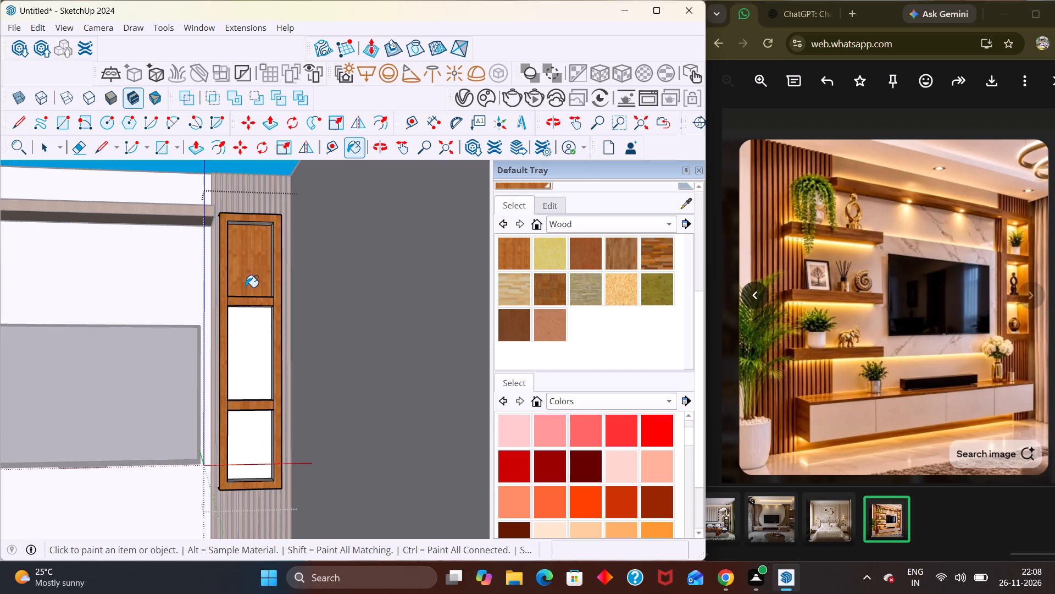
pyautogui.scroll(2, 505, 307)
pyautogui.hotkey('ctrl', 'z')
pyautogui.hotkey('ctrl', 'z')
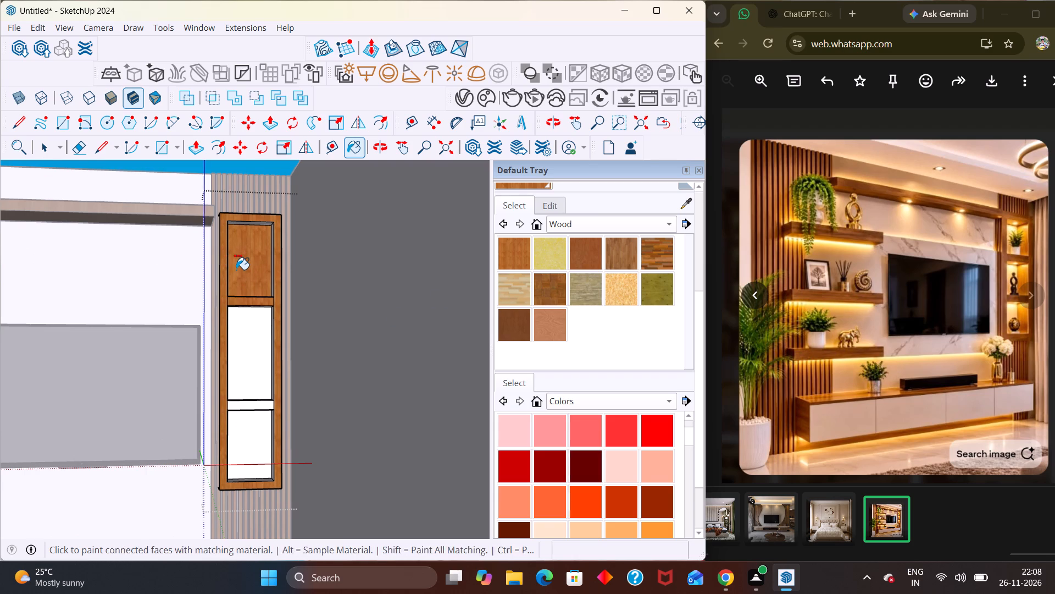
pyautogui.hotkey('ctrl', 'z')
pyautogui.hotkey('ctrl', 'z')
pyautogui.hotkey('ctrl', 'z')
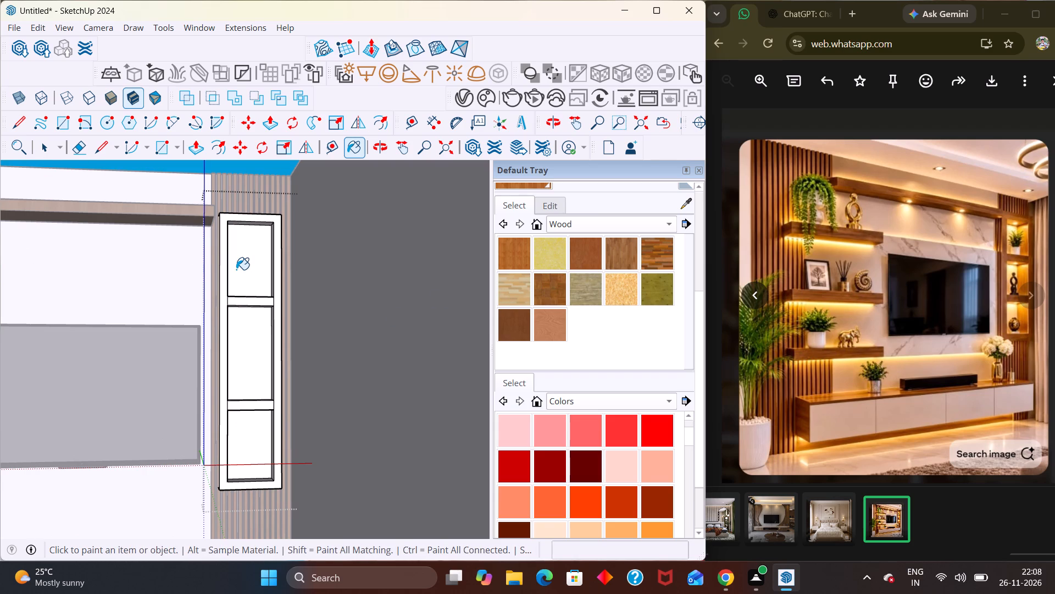
# Paint the niche block's front frame, outer side and two shelf dividers with the orange-brown wood, leaving the recess backs white.
pyautogui.moveTo(242, 275); pyautogui.dragTo(314, 284, button='middle')
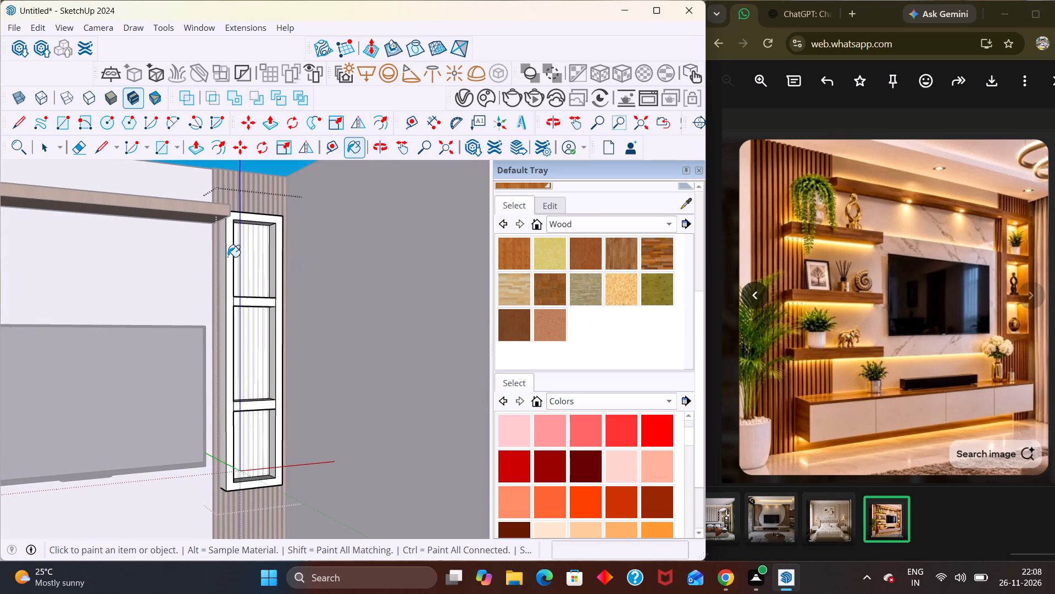
pyautogui.click(227, 257)
pyautogui.click(223, 255)
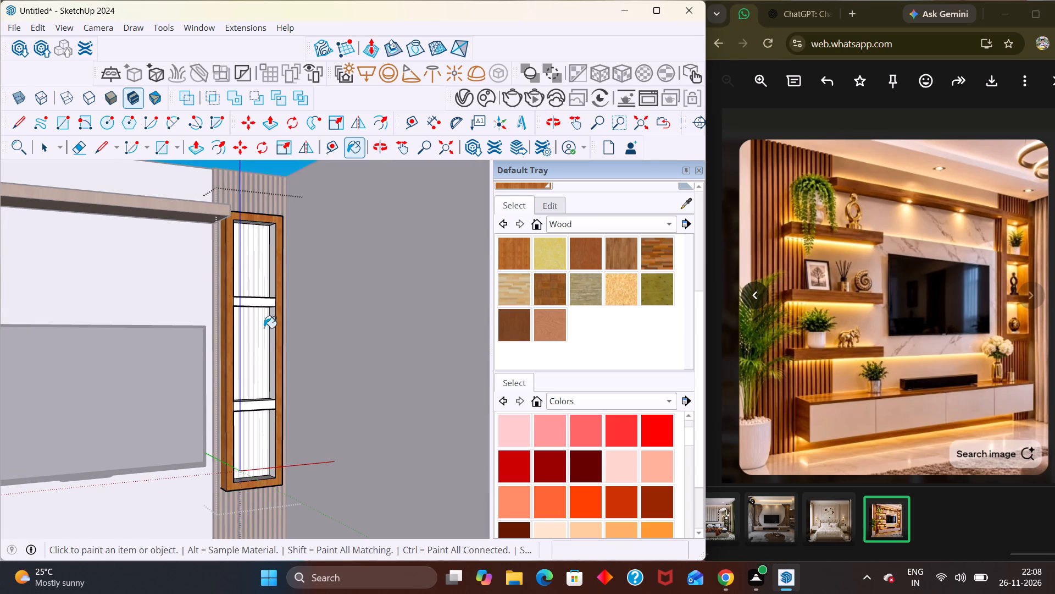
pyautogui.click(265, 300)
pyautogui.click(263, 406)
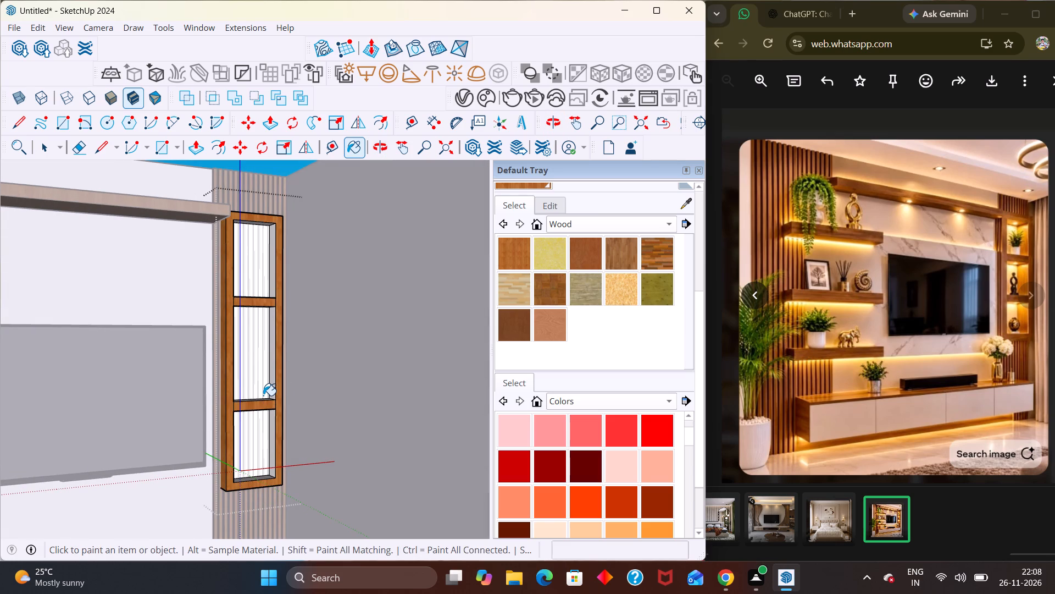
# Paint the right inner side faces of the middle, upper and lower compartments with the orange-brown wood.
pyautogui.scroll(3, 298, 374)
pyautogui.click(262, 346)
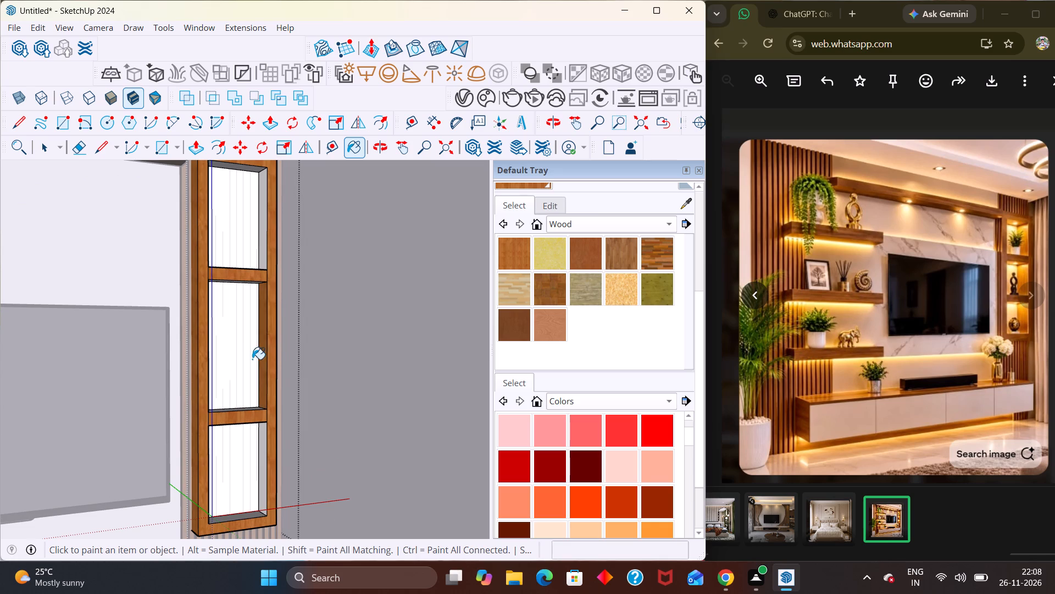
pyautogui.moveTo(250, 371); pyautogui.dragTo(170, 374, button='middle')
pyautogui.moveTo(263, 291); pyautogui.dragTo(311, 257, button='middle')
pyautogui.scroll(1, 285, 245)
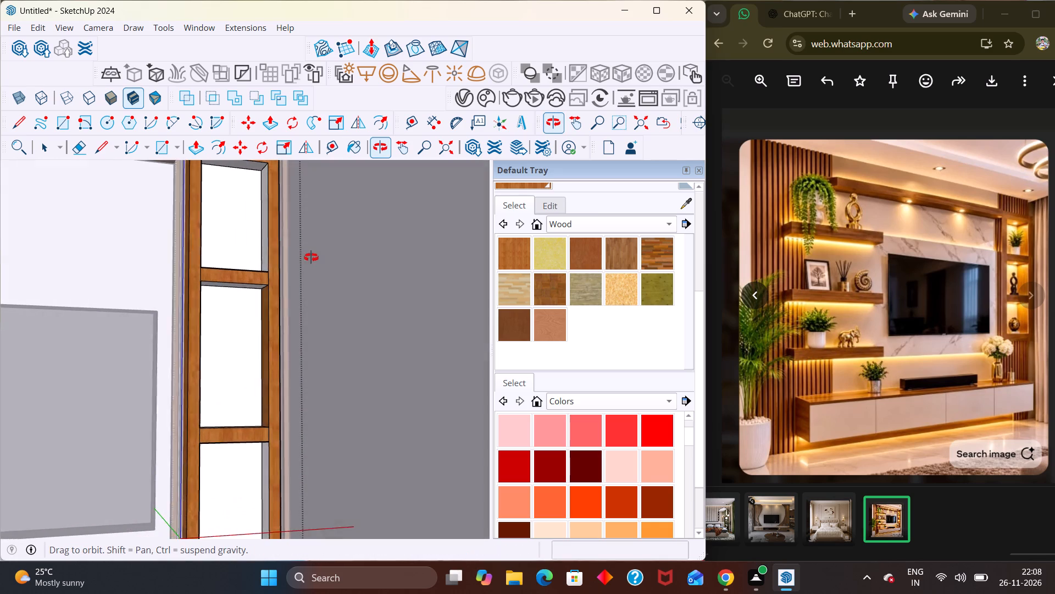
pyautogui.moveTo(311, 257); pyautogui.dragTo(306, 255, button='middle')
pyautogui.click(265, 252)
pyautogui.scroll(-3, 273, 320)
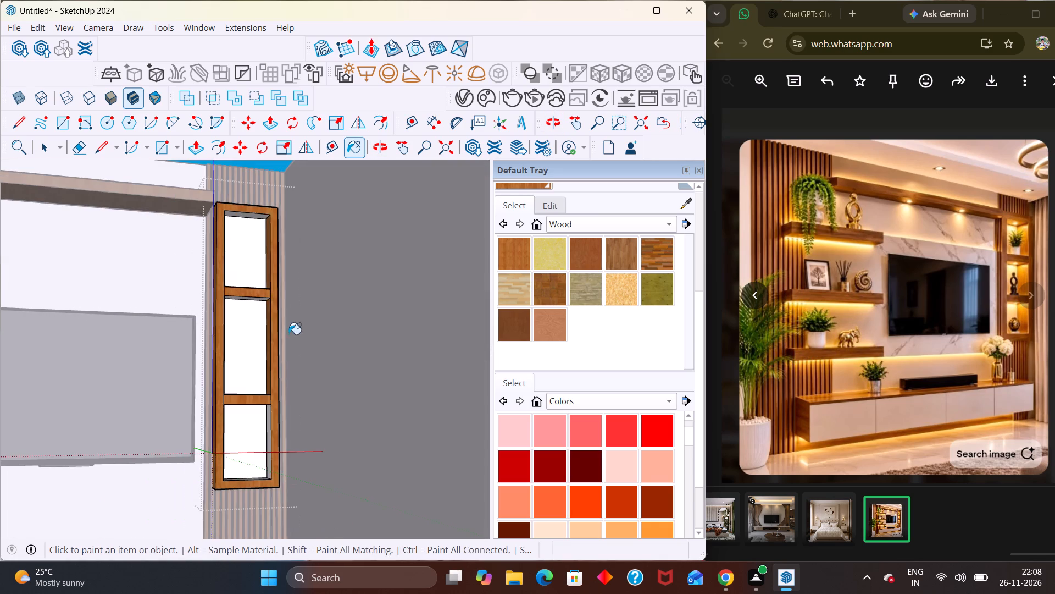
pyautogui.scroll(-1, 288, 334)
pyautogui.moveTo(245, 481); pyautogui.dragTo(274, 465, button='middle')
pyautogui.click(268, 452)
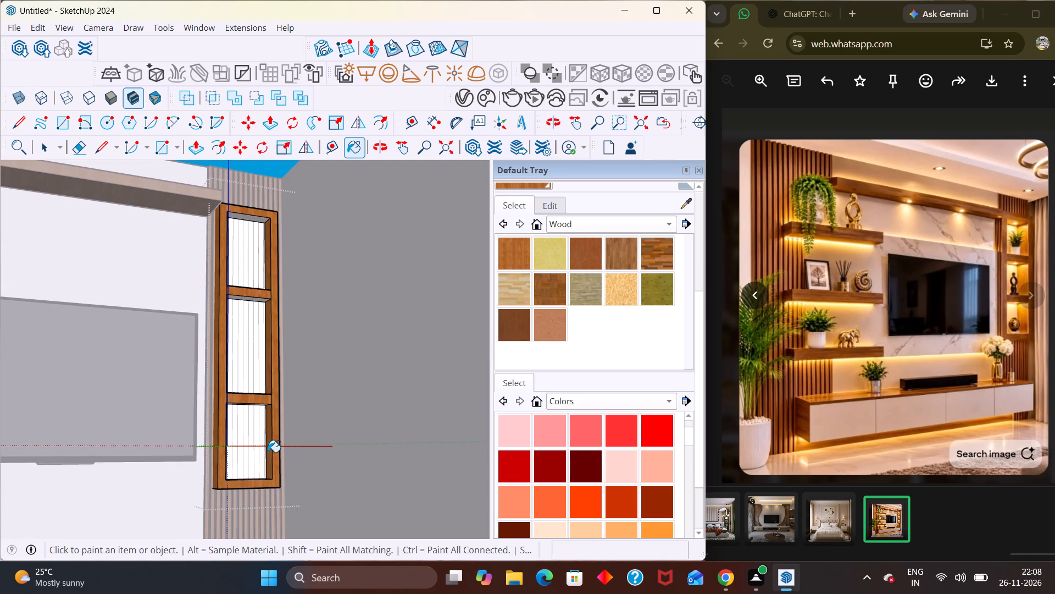
# Paint the left inner side faces of the lower and middle compartments with the orange-brown wood.
pyautogui.moveTo(268, 452); pyautogui.dragTo(184, 458, button='middle')
pyautogui.scroll(-2, 129, 451)
pyautogui.scroll(4, 183, 452)
pyautogui.moveTo(267, 382); pyautogui.dragTo(240, 470, button='middle')
pyautogui.scroll(3, 232, 469)
pyautogui.moveTo(240, 470); pyautogui.dragTo(243, 465, button='middle')
pyautogui.scroll(-1, 253, 447)
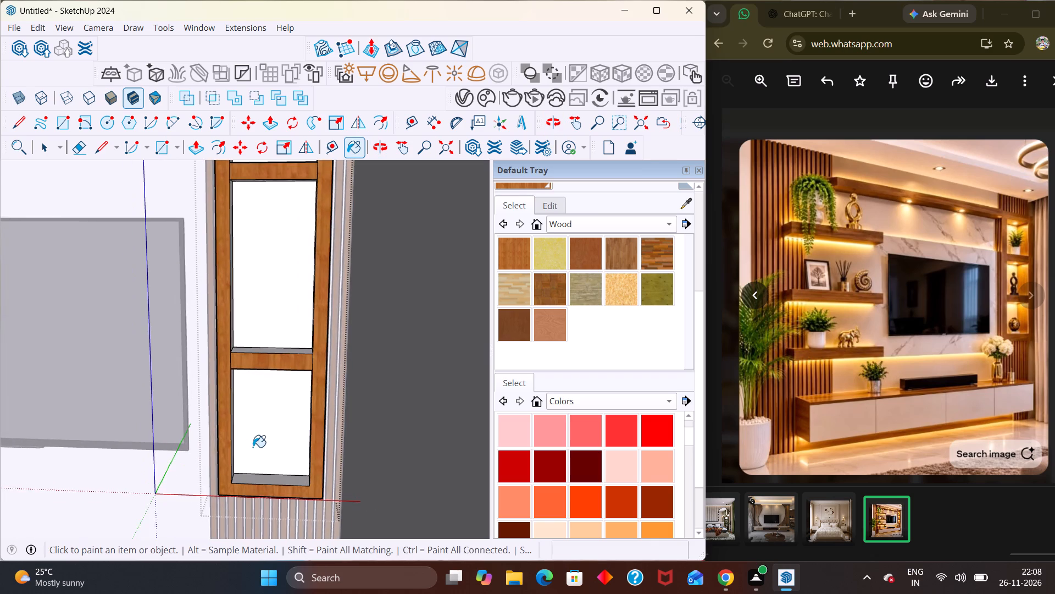
pyautogui.scroll(1, 243, 455)
pyautogui.scroll(-1, 243, 455)
pyautogui.scroll(12, 243, 455)
pyautogui.click(220, 444)
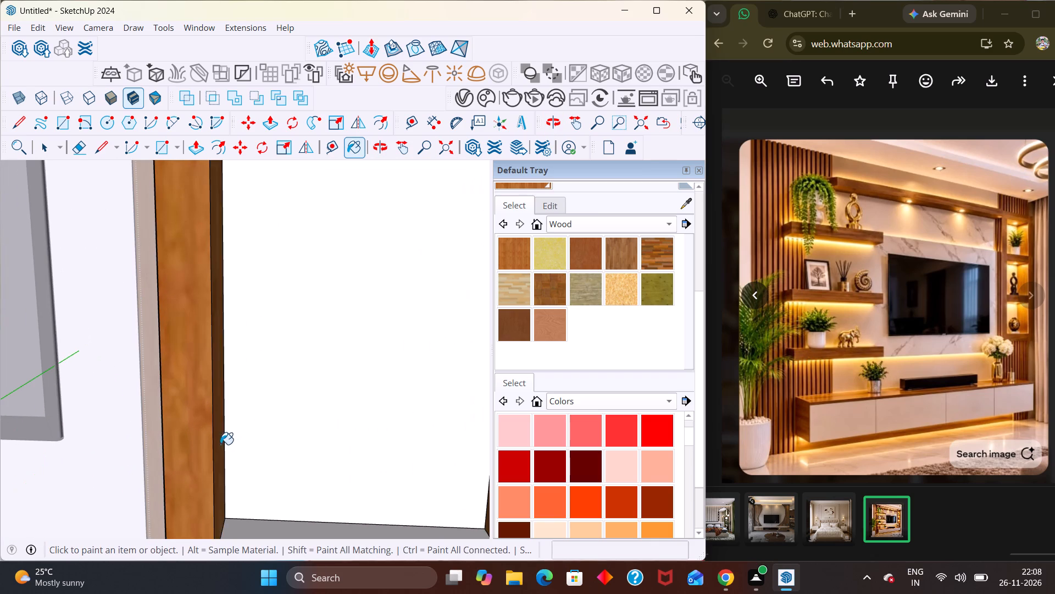
pyautogui.scroll(-8, 220, 444)
pyautogui.scroll(2, 216, 218)
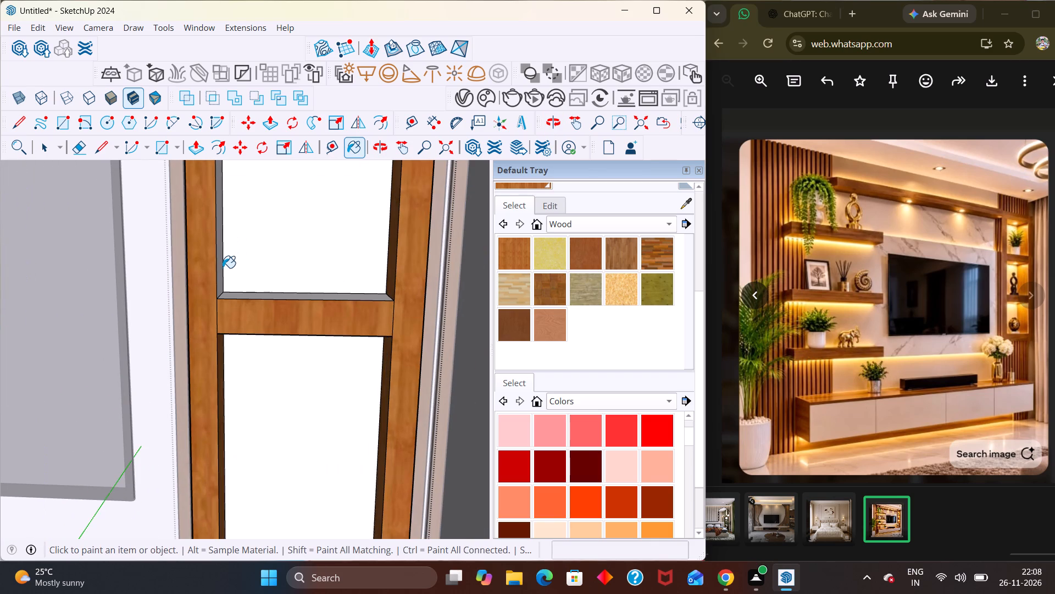
pyautogui.click(223, 268)
pyautogui.scroll(-17, 221, 272)
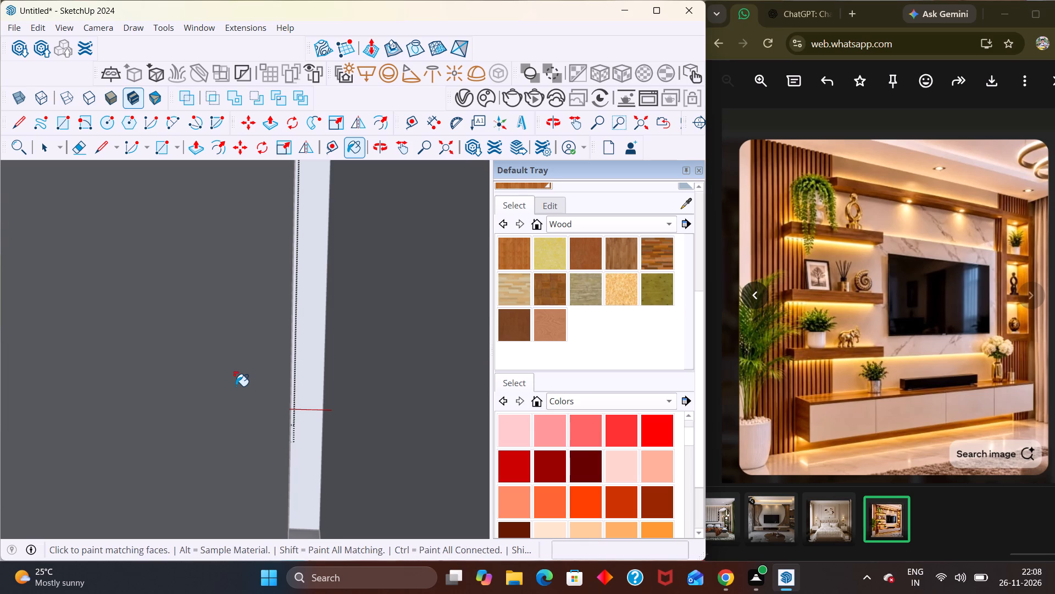
# Paint the left inner side face of the upper compartment with the orange-brown wood.
pyautogui.hotkey('shift', 'z')
pyautogui.scroll(2, 388, 241)
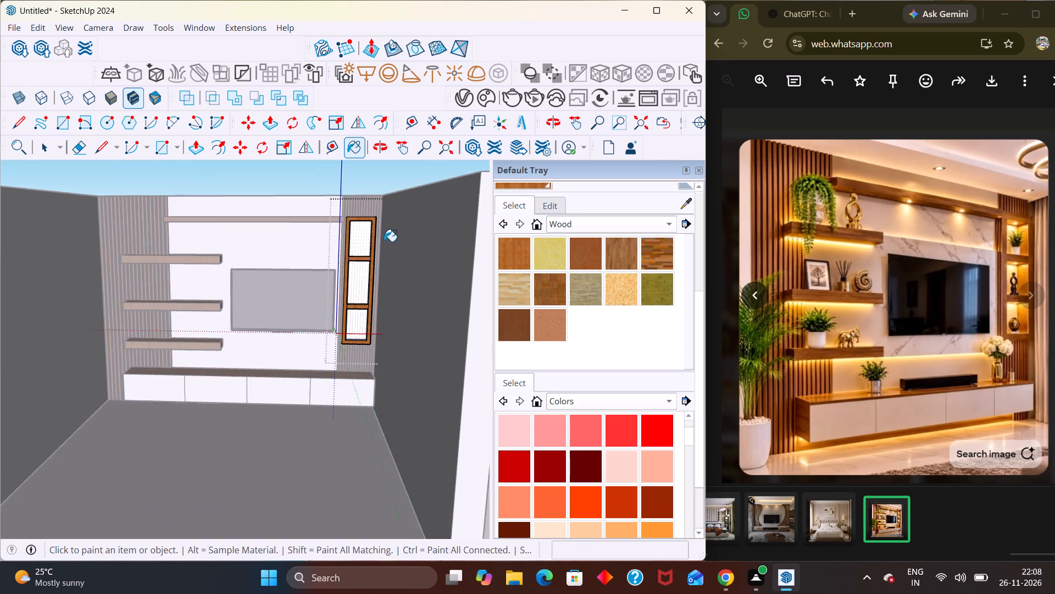
pyautogui.scroll(13, 384, 241)
pyautogui.scroll(-1, 335, 261)
pyautogui.scroll(5, 335, 262)
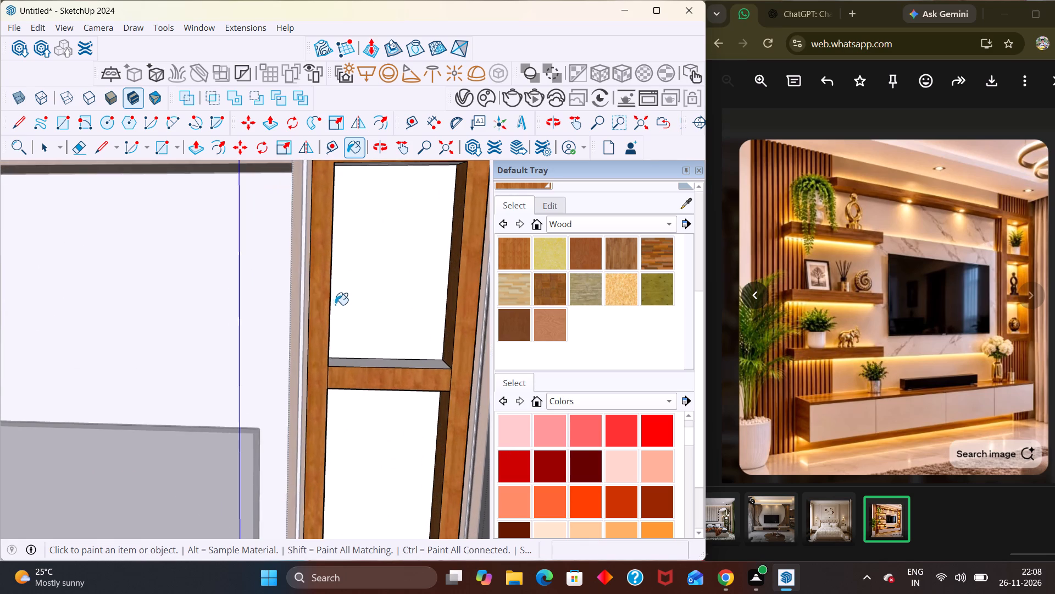
pyautogui.moveTo(335, 305); pyautogui.dragTo(295, 324, button='middle')
pyautogui.scroll(2, 295, 324)
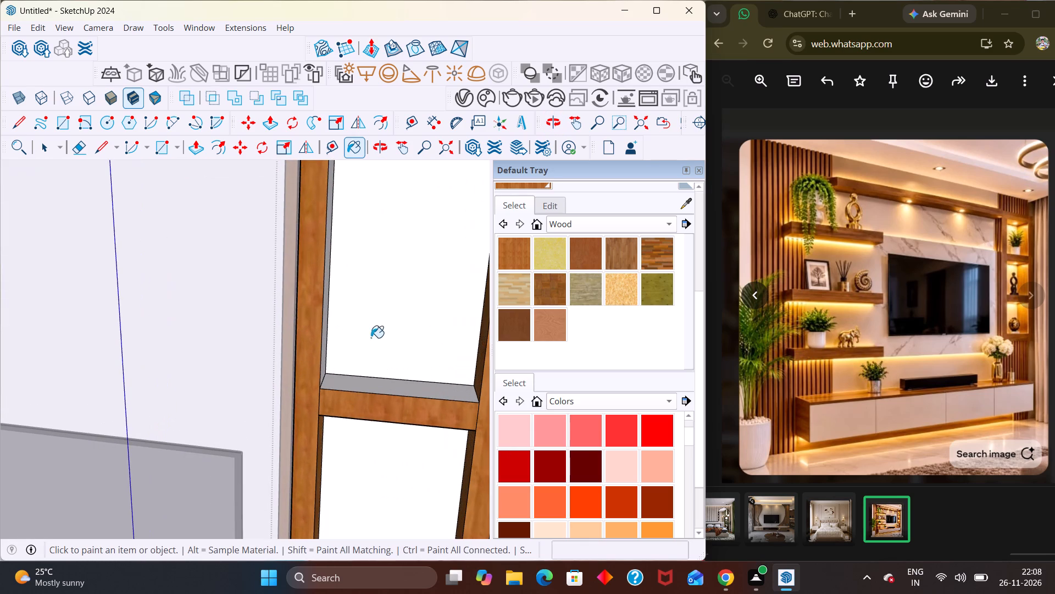
pyautogui.click(324, 327)
pyautogui.scroll(-5, 348, 315)
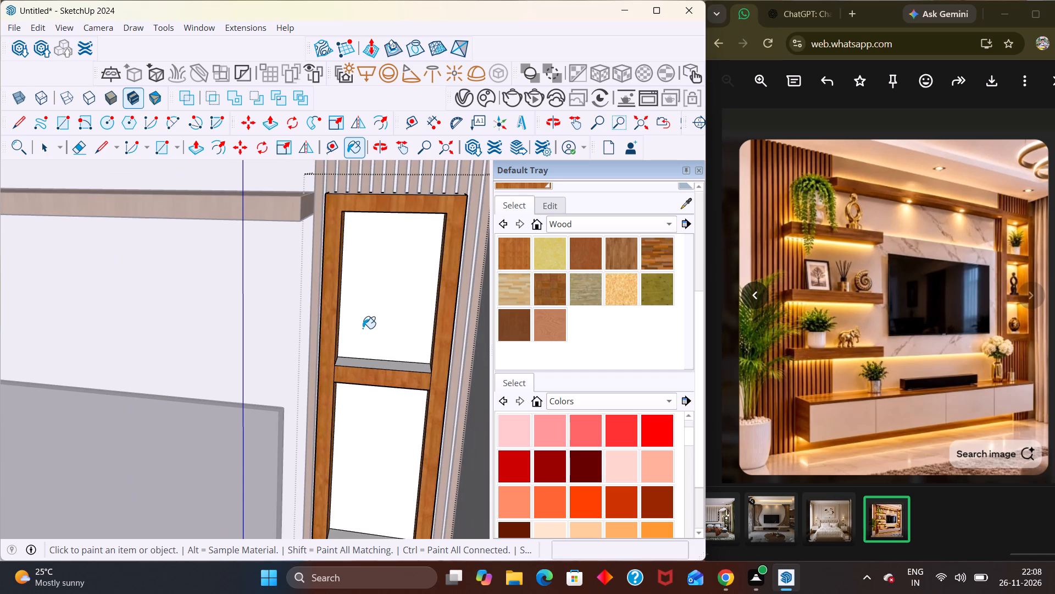
# Paint the bottom ledge faces of the three compartments with the orange-brown wood and leave the niche block.
pyautogui.press('space')
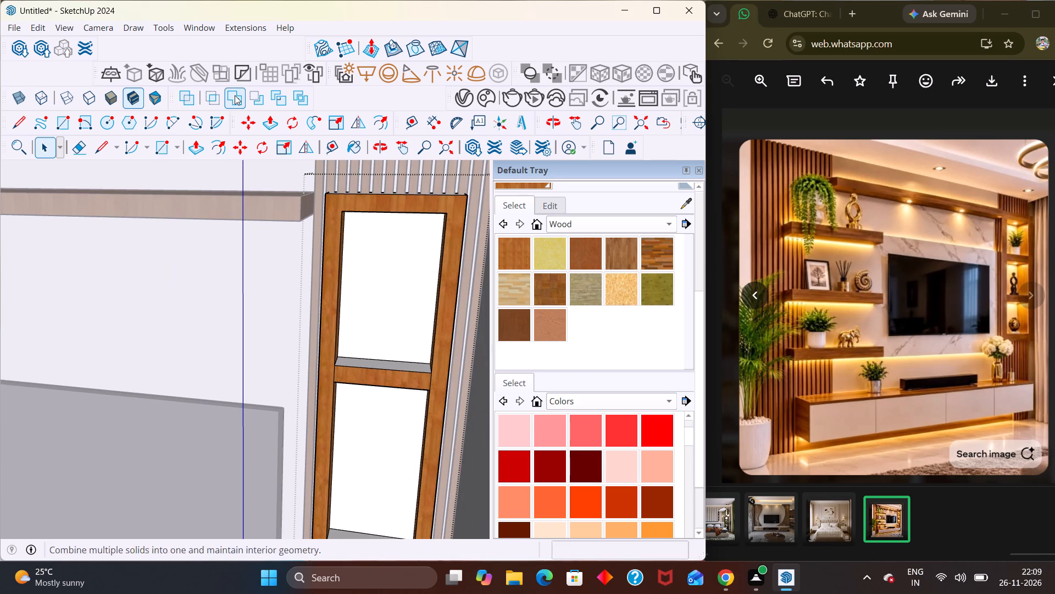
pyautogui.click(508, 256)
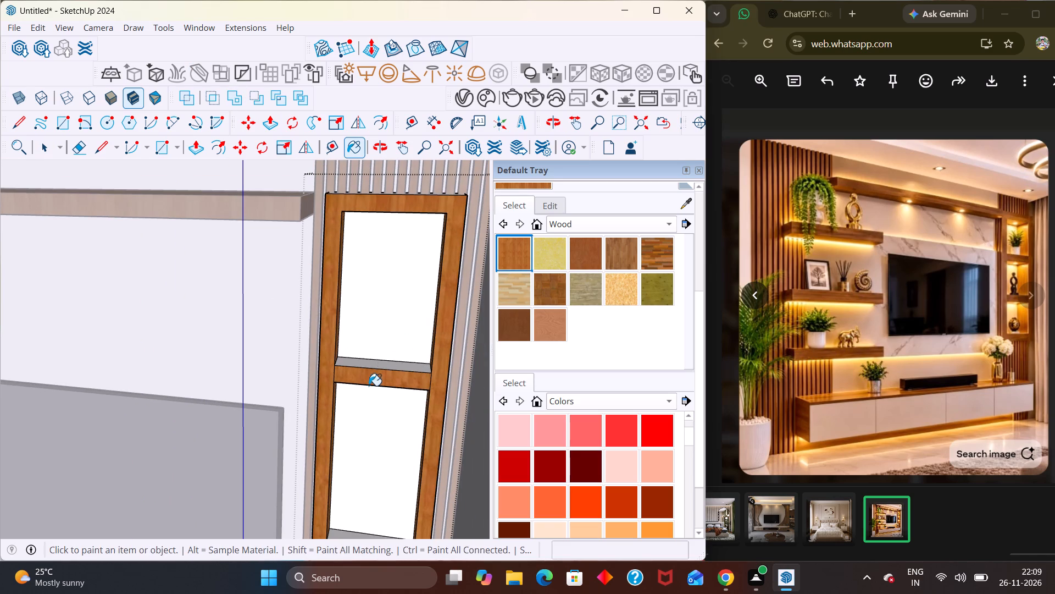
pyautogui.click(379, 365)
pyautogui.scroll(-8, 385, 347)
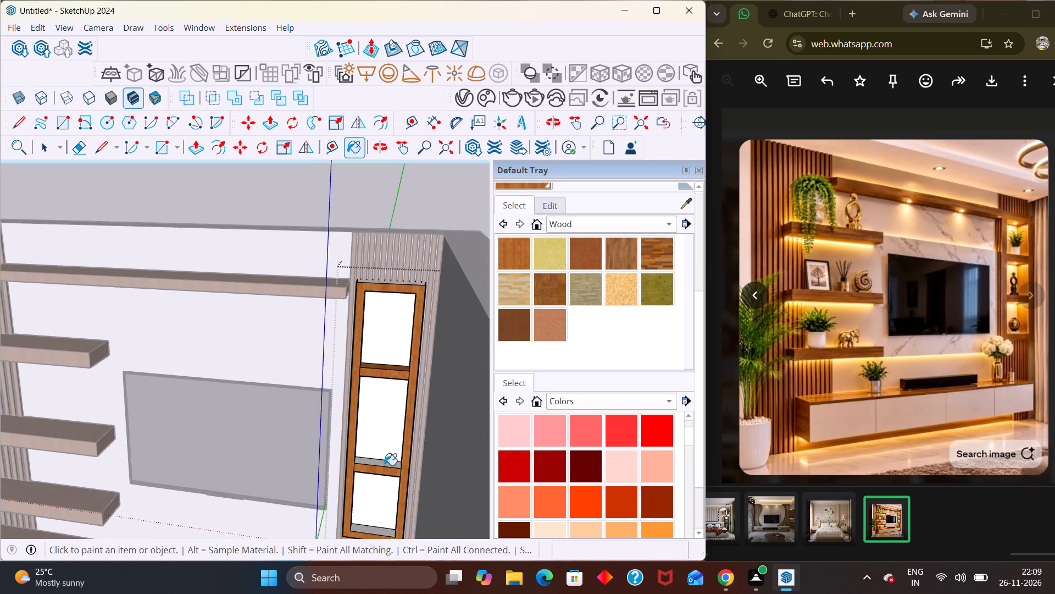
pyautogui.click(384, 461)
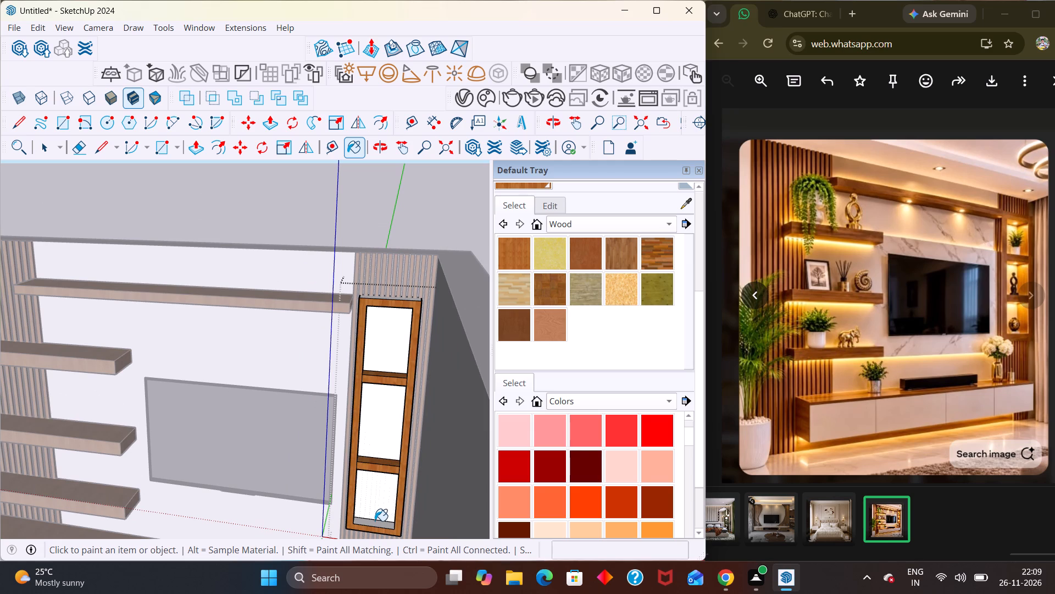
pyautogui.click(375, 521)
pyautogui.click(375, 527)
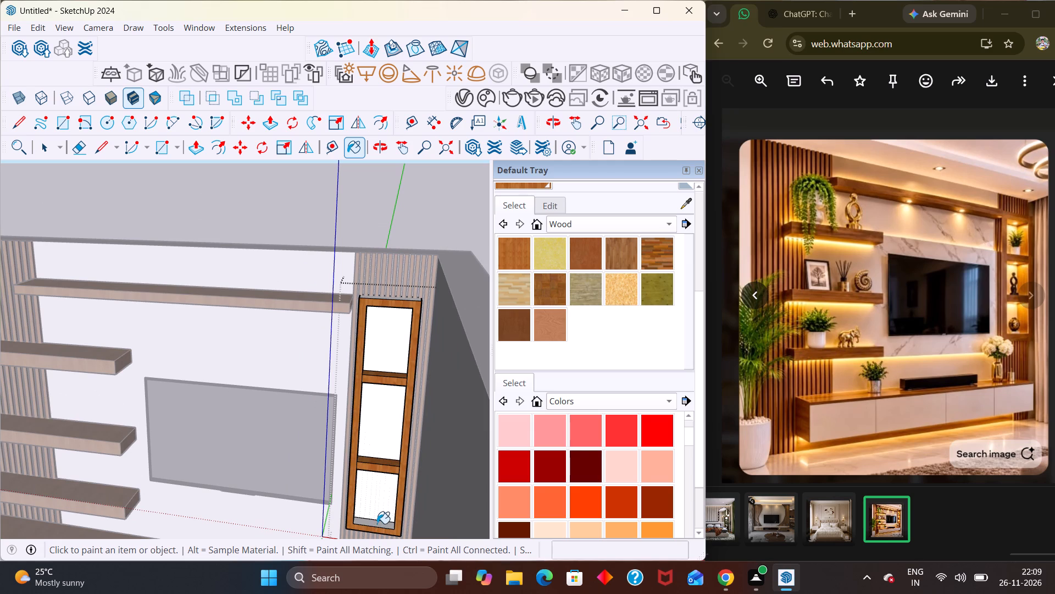
pyautogui.click(377, 524)
pyautogui.press('space')
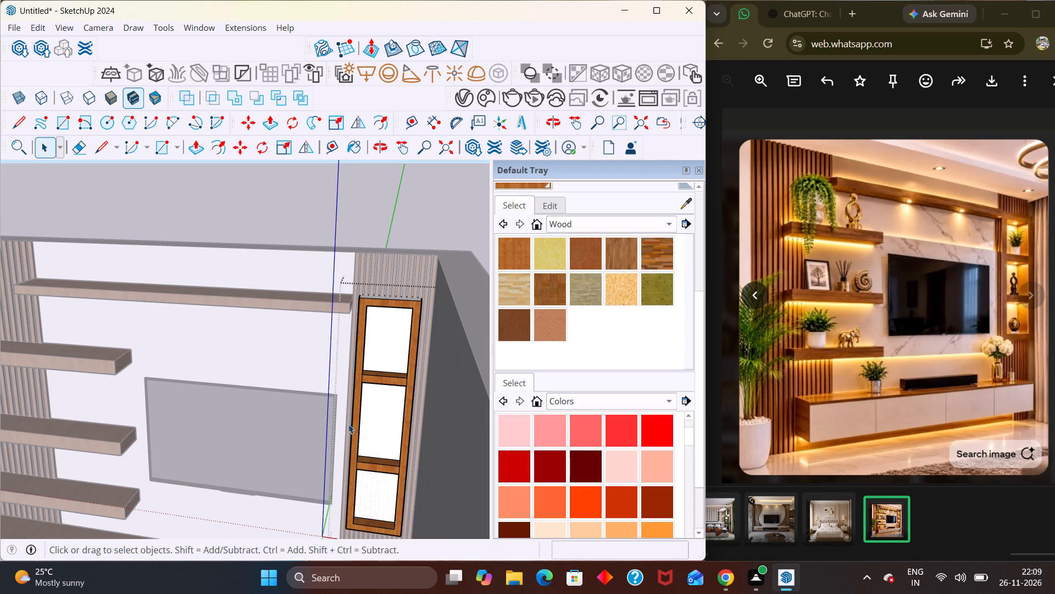
pyautogui.click(301, 230)
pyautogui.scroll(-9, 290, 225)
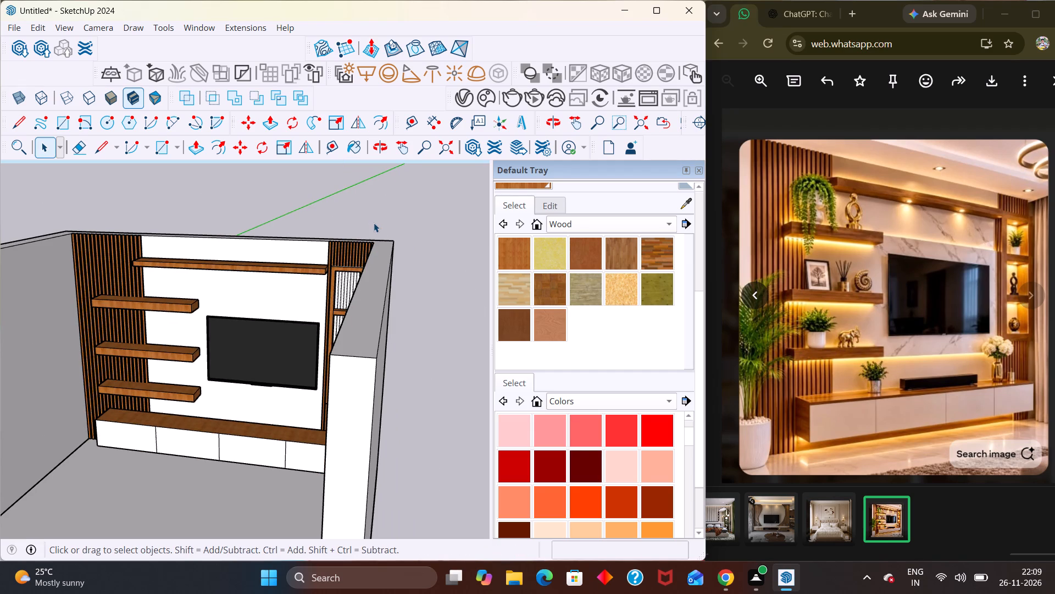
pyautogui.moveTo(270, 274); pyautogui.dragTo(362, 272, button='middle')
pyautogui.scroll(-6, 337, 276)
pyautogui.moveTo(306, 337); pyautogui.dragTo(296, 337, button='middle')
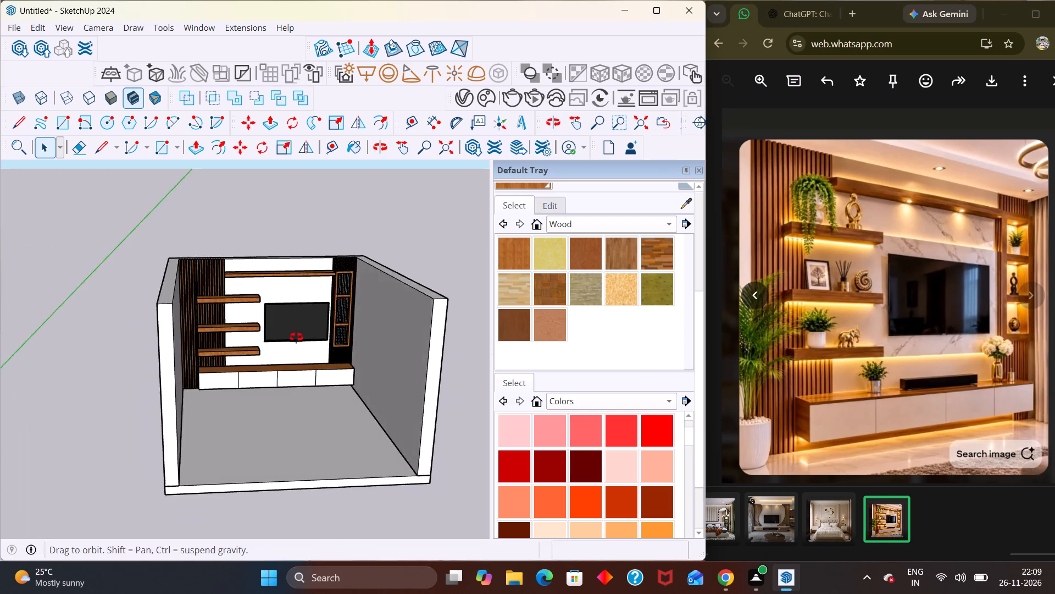
# Examine the whole TV wall, including the shelves, slatted panels, console and display niches, from the front, above and both sides.
pyautogui.moveTo(296, 337); pyautogui.dragTo(323, 257, button='middle')
pyautogui.scroll(4, 328, 262)
pyautogui.moveTo(286, 293); pyautogui.dragTo(252, 314, button='middle')
pyautogui.scroll(1, 253, 315)
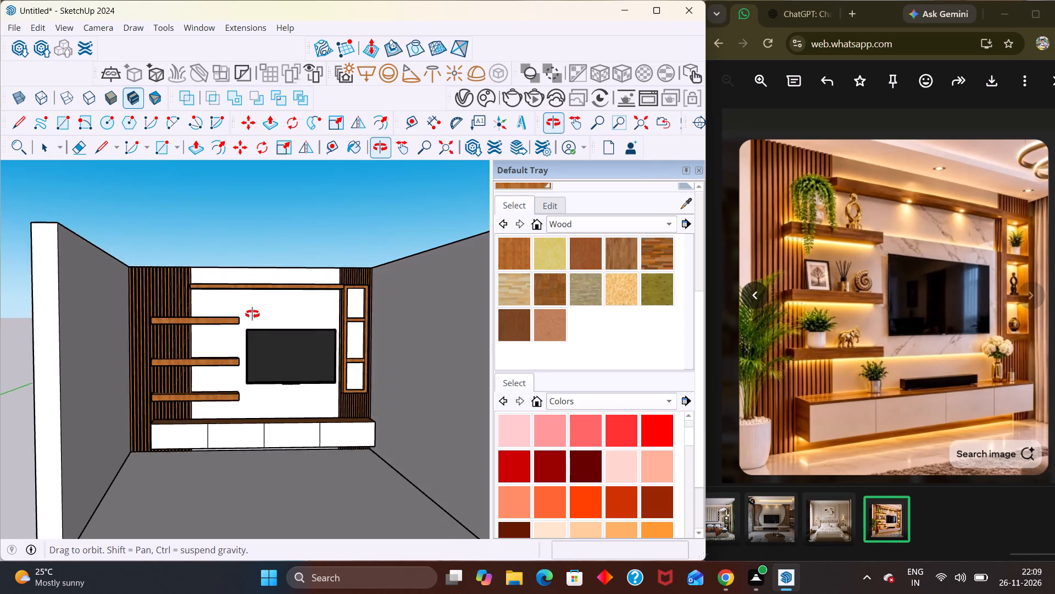
pyautogui.scroll(1, 252, 314)
pyautogui.moveTo(252, 314); pyautogui.dragTo(251, 313, button='middle')
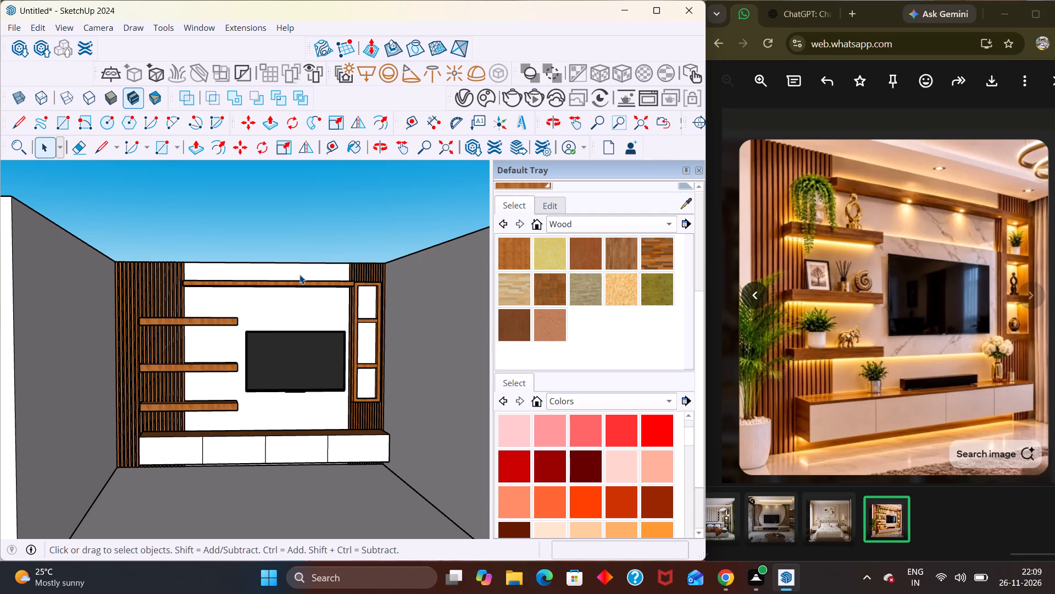
pyautogui.scroll(-2, 271, 258)
pyautogui.moveTo(311, 329); pyautogui.dragTo(332, 378, button='middle')
pyautogui.scroll(-1, 322, 341)
pyautogui.moveTo(231, 316); pyautogui.dragTo(147, 237, button='middle')
pyautogui.scroll(1, 150, 237)
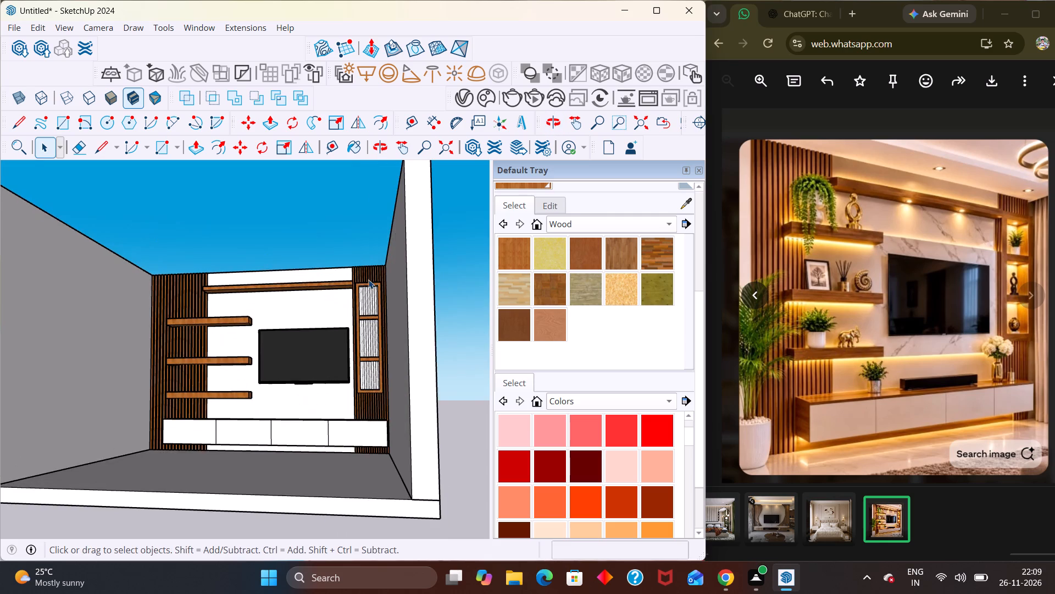
pyautogui.scroll(3, 343, 282)
pyautogui.moveTo(351, 282); pyautogui.dragTo(350, 403, button='middle')
pyautogui.scroll(2, 154, 251)
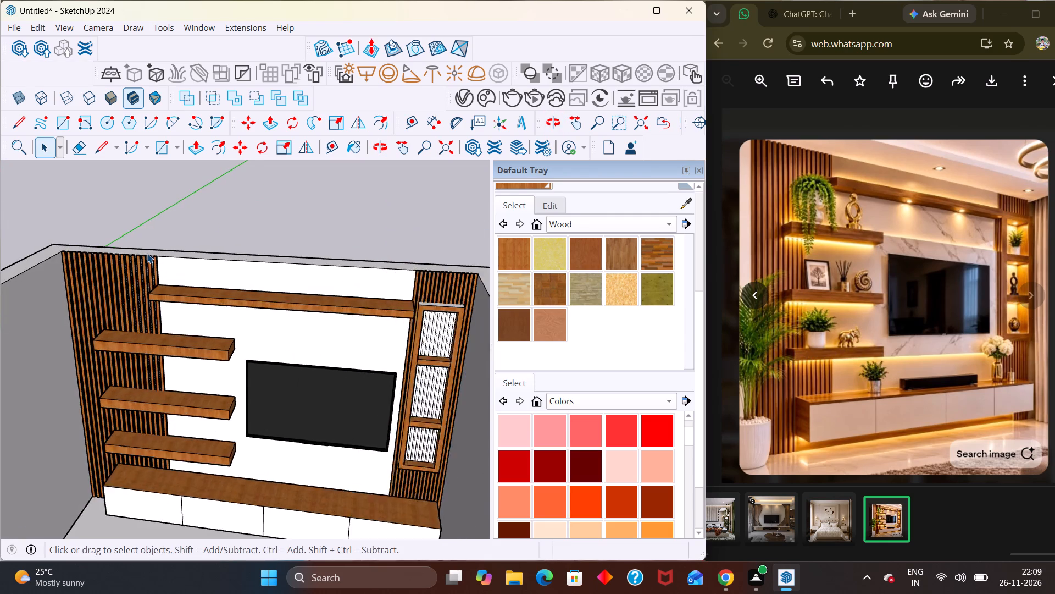
pyautogui.scroll(1, 147, 254)
pyautogui.moveTo(164, 388); pyautogui.dragTo(179, 327, button='middle')
pyautogui.scroll(1, 163, 389)
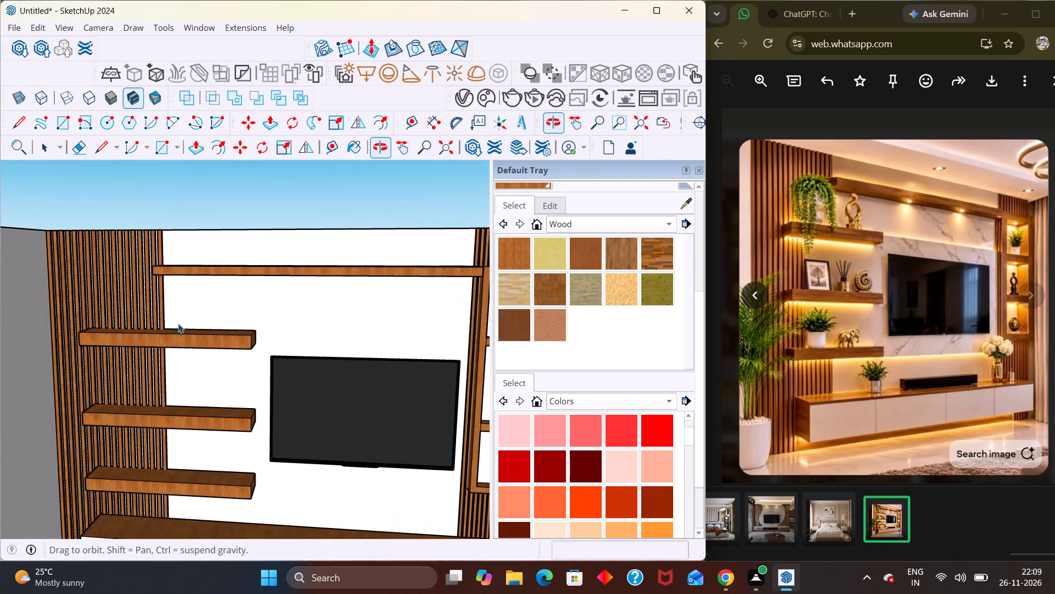
pyautogui.scroll(-6, 202, 283)
pyautogui.moveTo(208, 342); pyautogui.dragTo(234, 358, button='middle')
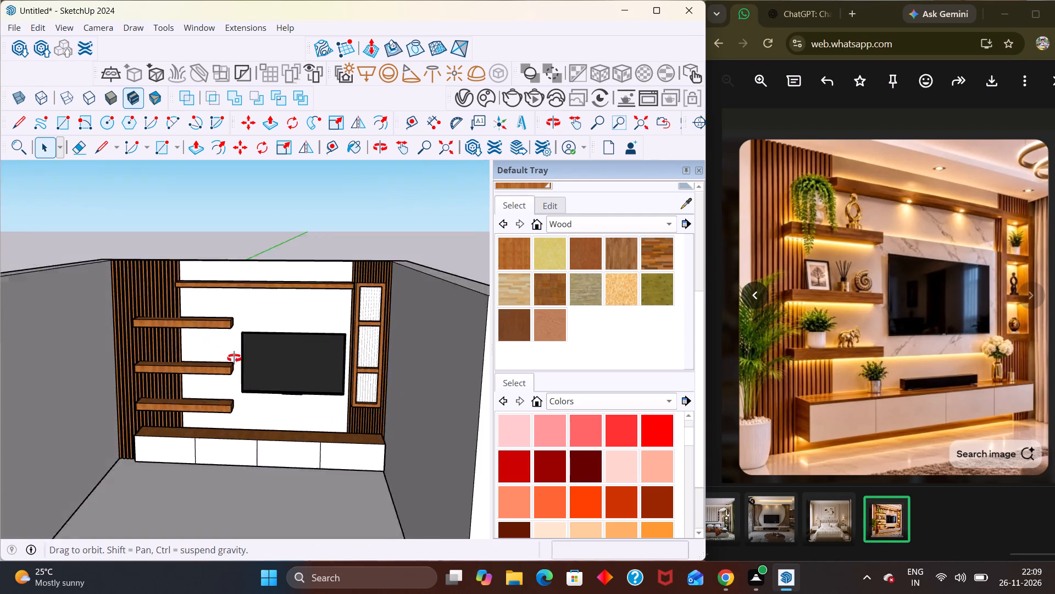
pyautogui.moveTo(234, 358); pyautogui.dragTo(215, 362, button='middle')
pyautogui.scroll(3, 211, 348)
pyautogui.moveTo(224, 352); pyautogui.dragTo(132, 397, button='middle')
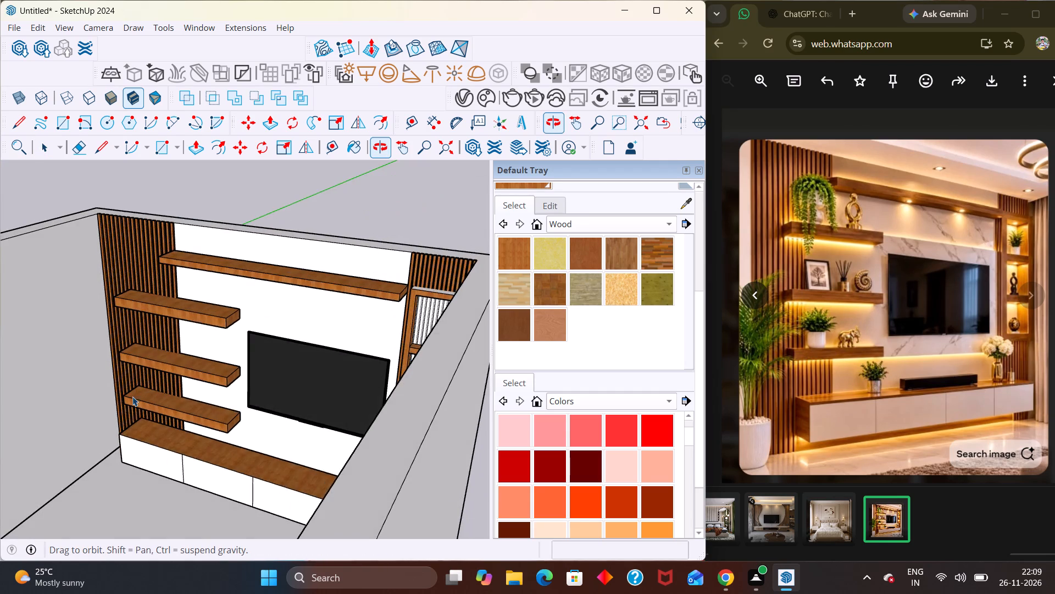
pyautogui.moveTo(132, 397); pyautogui.dragTo(134, 398, button='middle')
pyautogui.scroll(2, 221, 289)
pyautogui.moveTo(229, 298); pyautogui.dragTo(232, 367, button='middle')
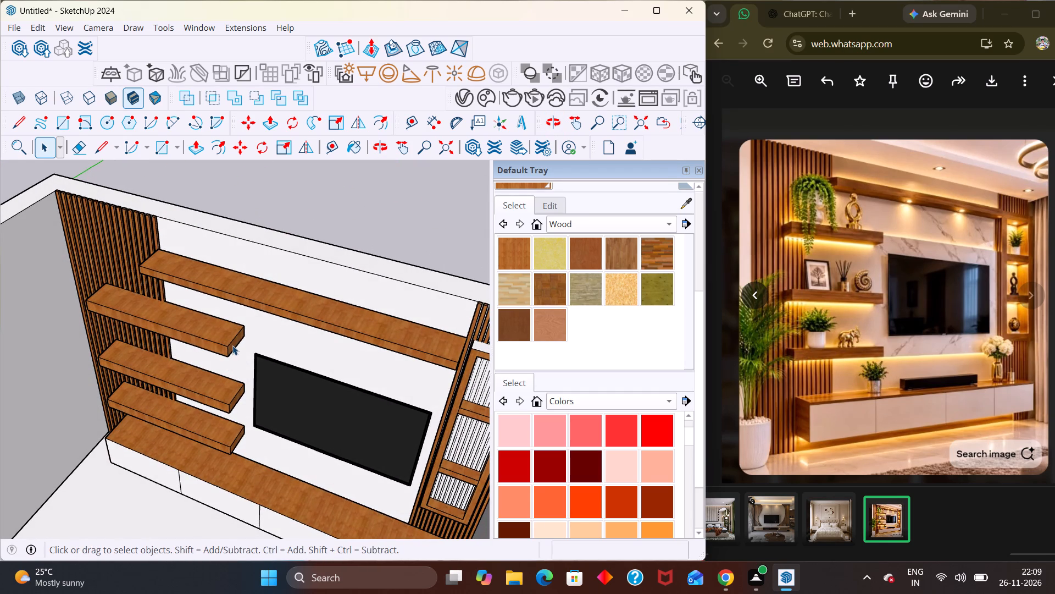
pyautogui.scroll(-3, 245, 306)
pyautogui.moveTo(248, 325); pyautogui.dragTo(289, 343, button='middle')
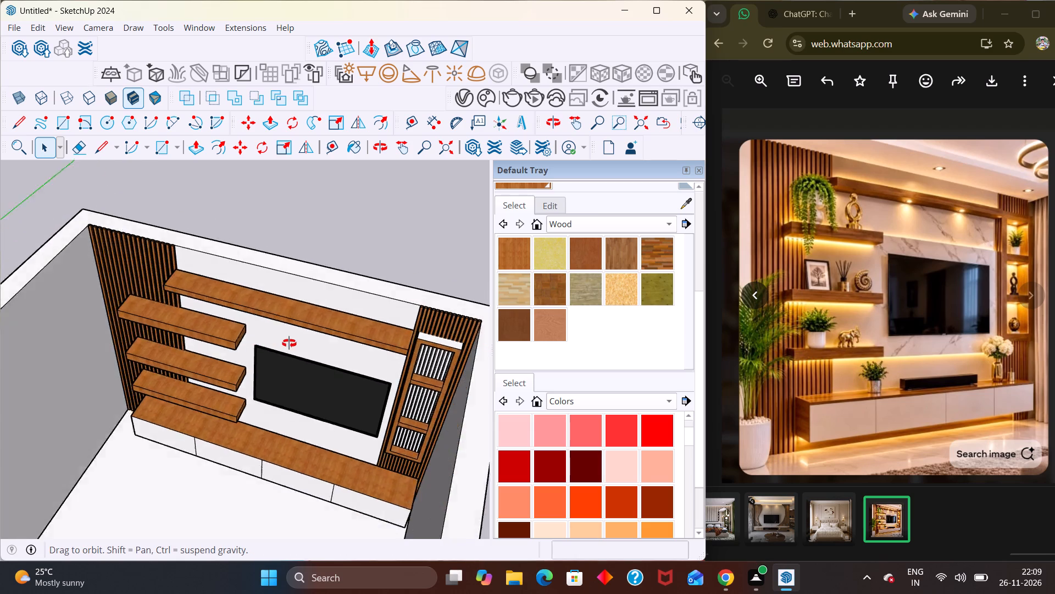
pyautogui.moveTo(289, 343); pyautogui.dragTo(336, 334, button='middle')
pyautogui.scroll(-1, 289, 343)
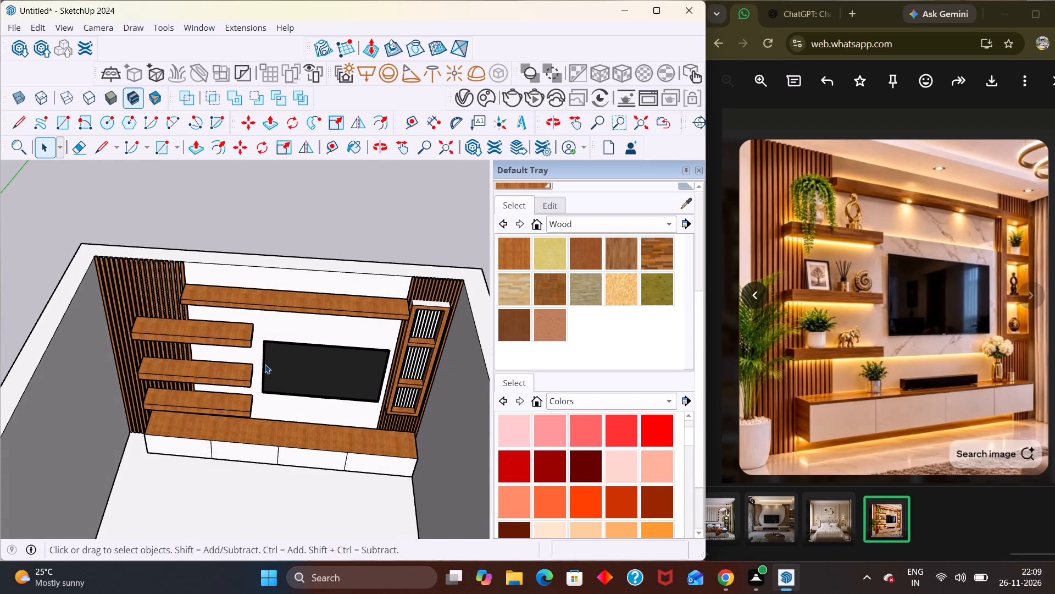
pyautogui.scroll(-1, 293, 360)
pyautogui.moveTo(293, 361); pyautogui.dragTo(309, 293, button='middle')
pyautogui.moveTo(279, 370); pyautogui.dragTo(274, 338, button='middle')
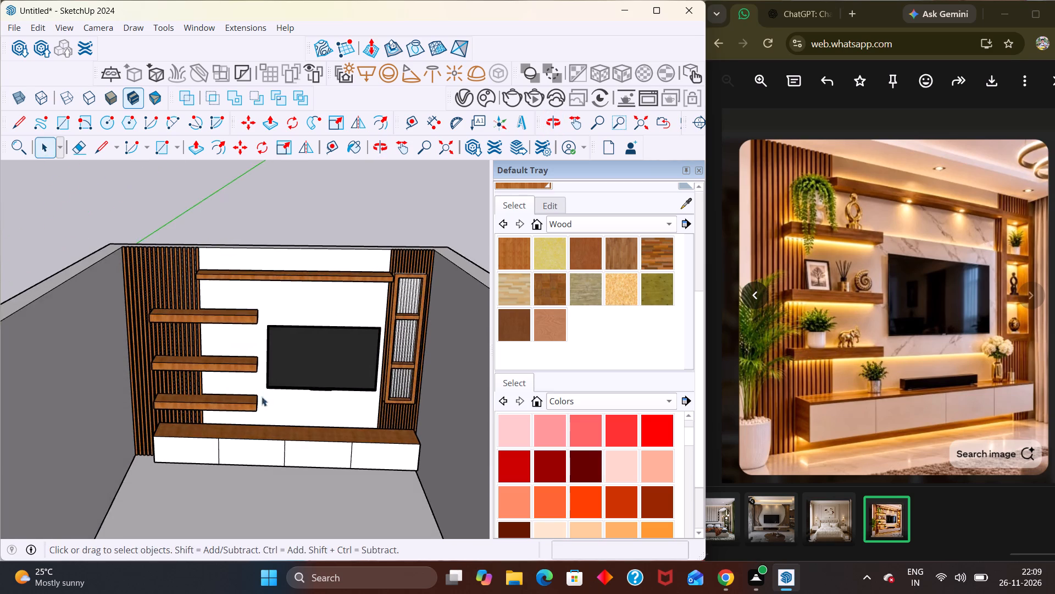
pyautogui.moveTo(262, 397); pyautogui.dragTo(264, 365, button='middle')
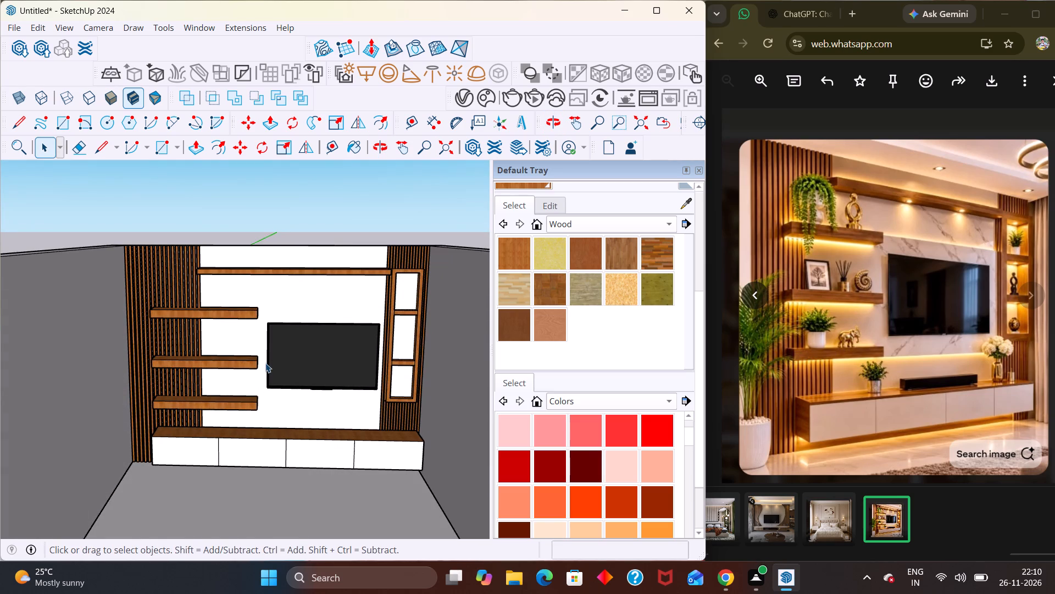
pyautogui.moveTo(332, 345); pyautogui.dragTo(313, 318, button='middle')
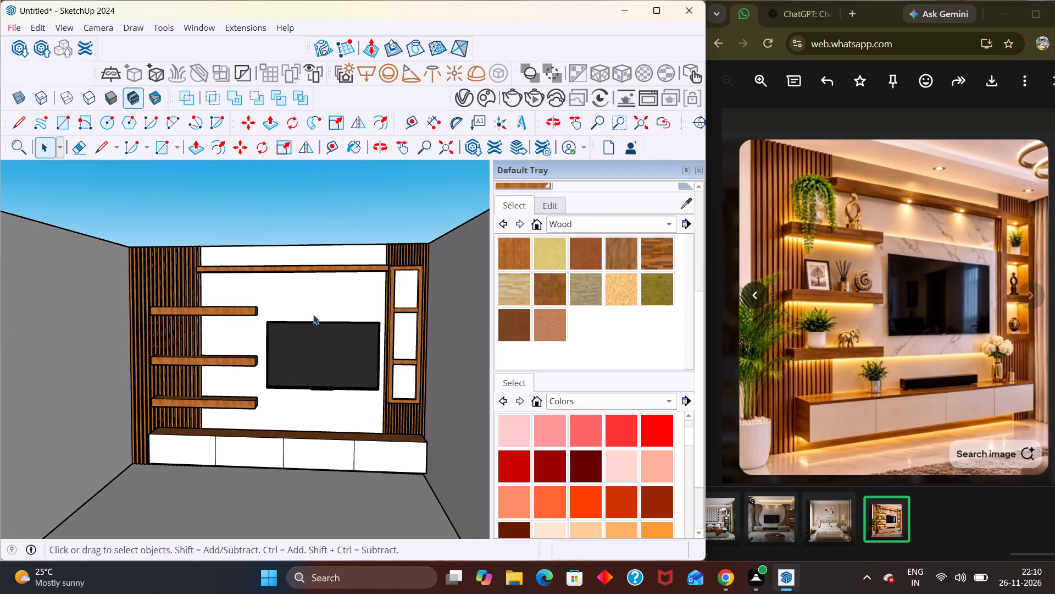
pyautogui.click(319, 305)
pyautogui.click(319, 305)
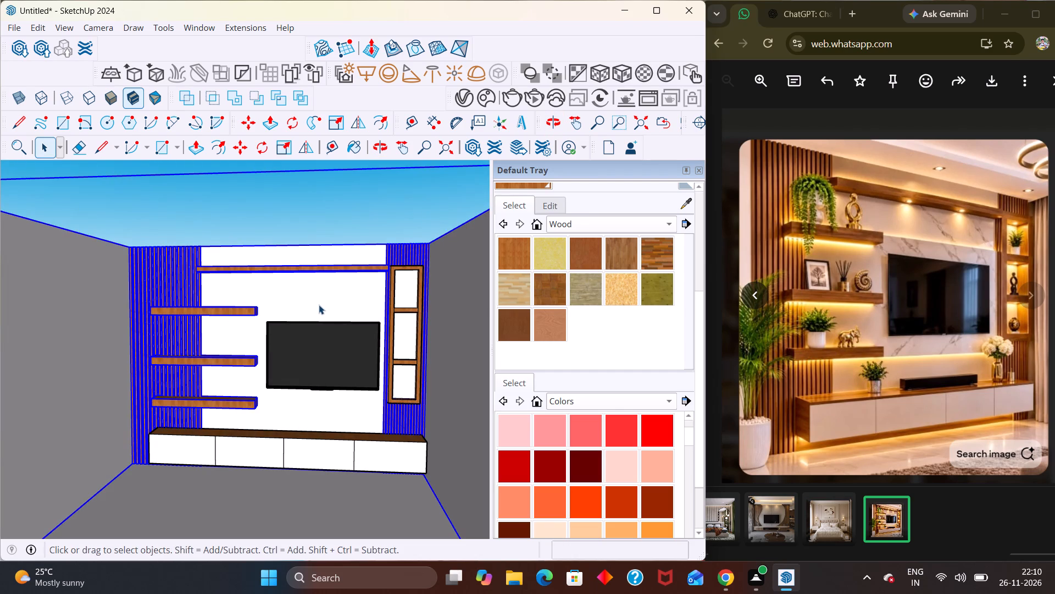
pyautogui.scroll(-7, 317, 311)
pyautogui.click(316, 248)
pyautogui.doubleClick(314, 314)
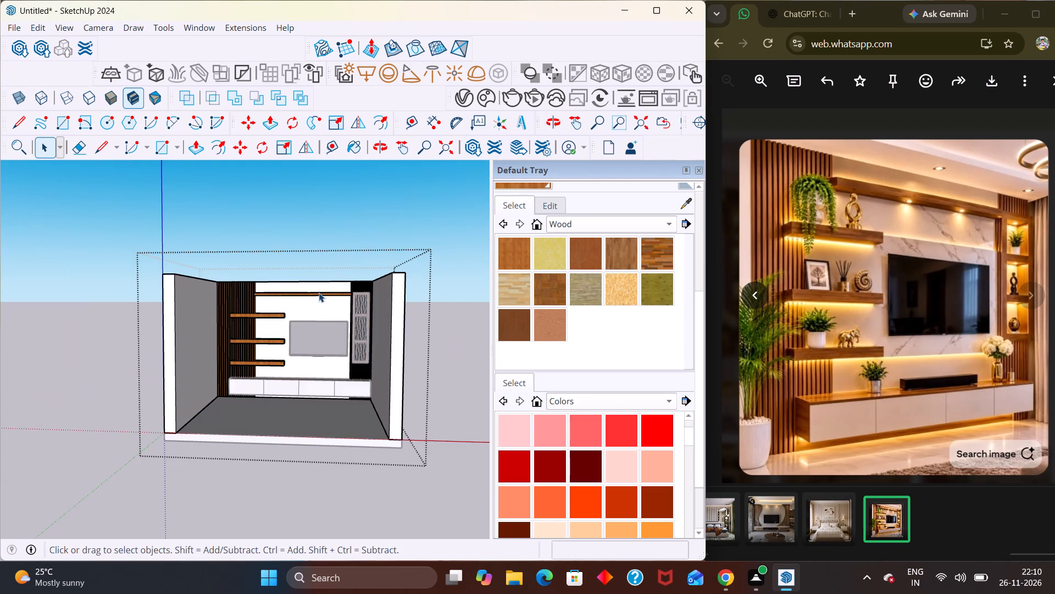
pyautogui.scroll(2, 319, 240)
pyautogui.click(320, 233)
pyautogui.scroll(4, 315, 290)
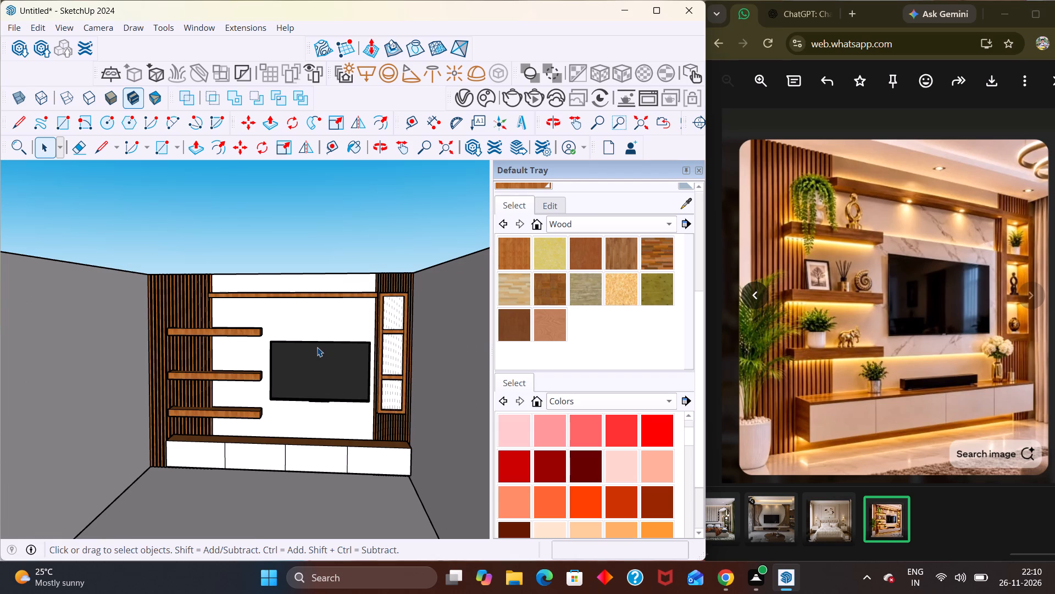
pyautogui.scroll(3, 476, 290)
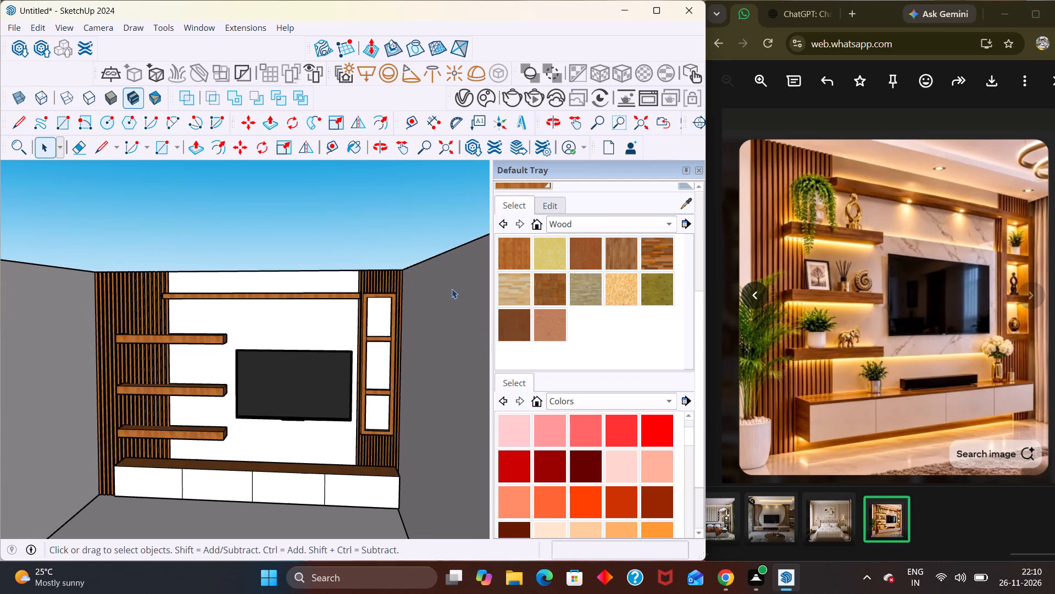
# Open the display-niche block and push/pull the upper compartment's back face forward by about 1 9/16".
pyautogui.doubleClick(373, 327)
pyautogui.scroll(3, 373, 327)
pyautogui.moveTo(373, 327); pyautogui.dragTo(388, 385, button='middle')
pyautogui.middleClick(386, 342)
pyautogui.scroll(1, 386, 340)
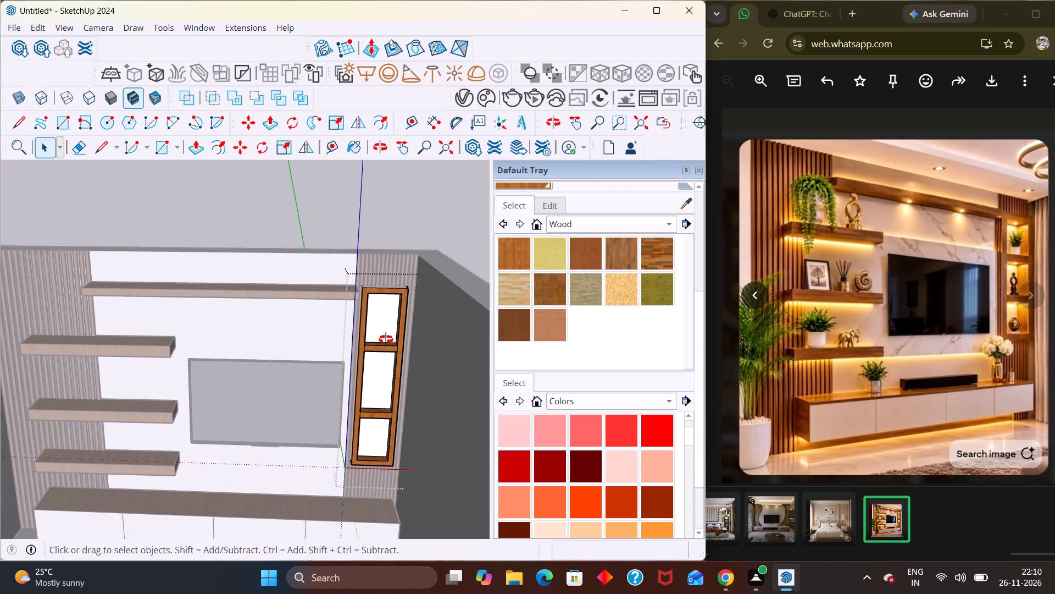
pyautogui.scroll(2, 386, 339)
pyautogui.moveTo(387, 333); pyautogui.dragTo(382, 389, button='middle')
pyautogui.press('p')
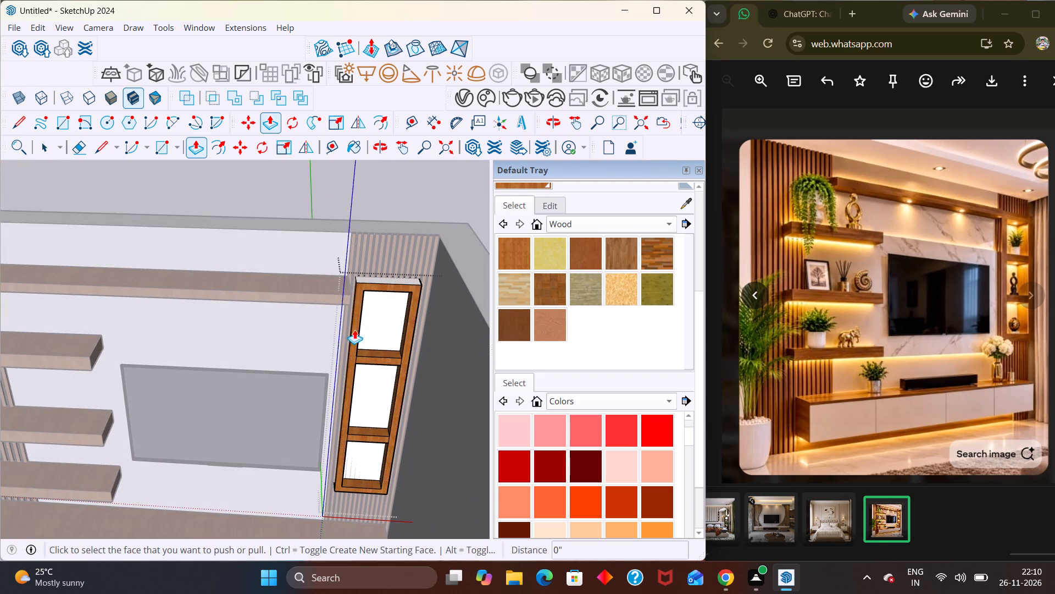
pyautogui.click(375, 327)
pyautogui.moveTo(374, 337); pyautogui.dragTo(346, 435, button='middle')
pyautogui.scroll(1, 348, 416)
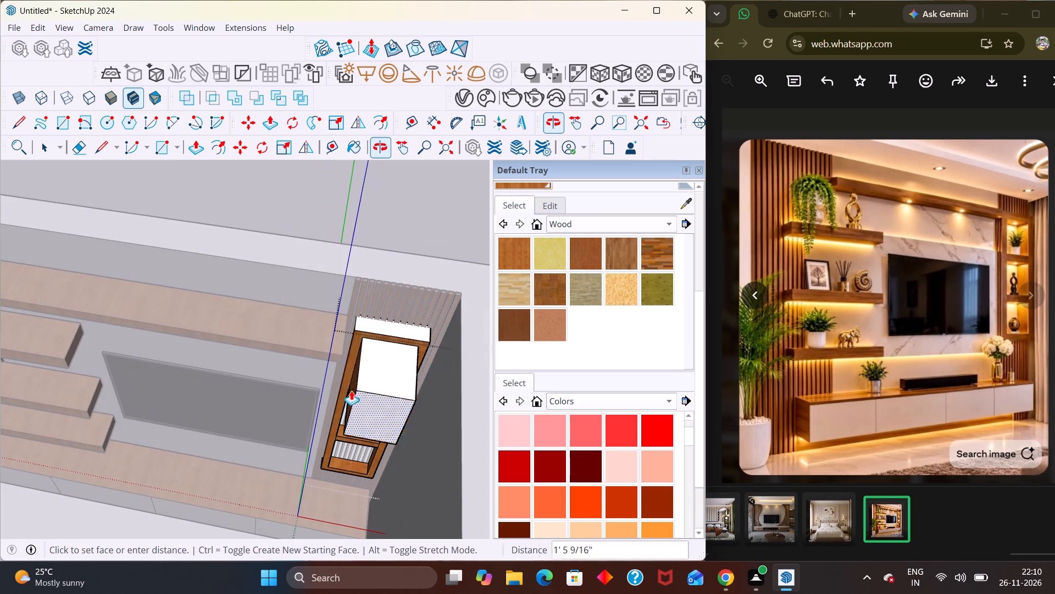
pyautogui.moveTo(360, 321); pyautogui.dragTo(340, 398, button='middle')
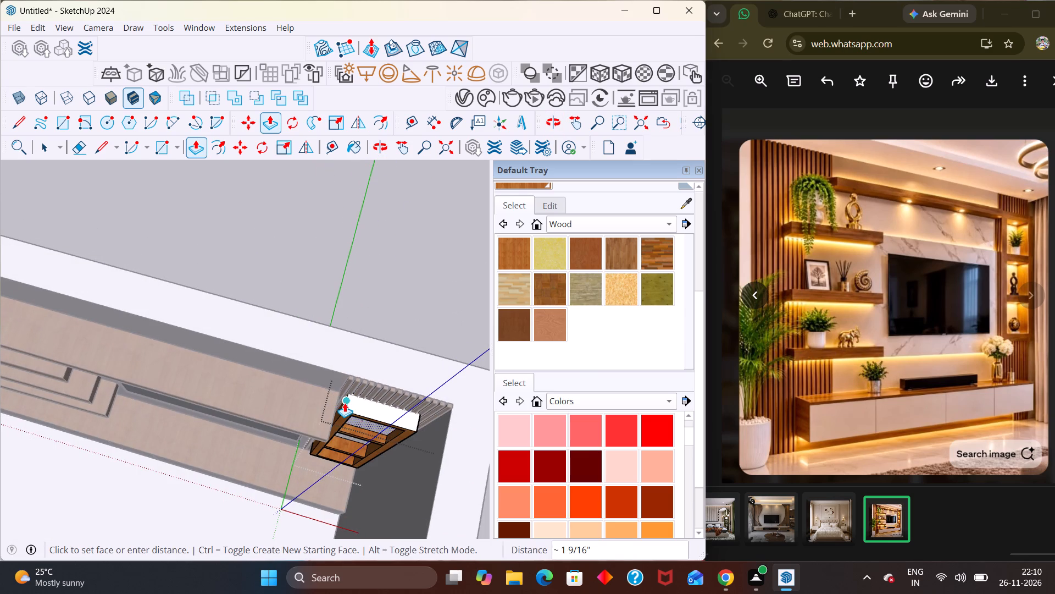
pyautogui.moveTo(345, 403); pyautogui.dragTo(359, 294, button='middle')
pyautogui.moveTo(374, 293); pyautogui.dragTo(311, 437, button='middle')
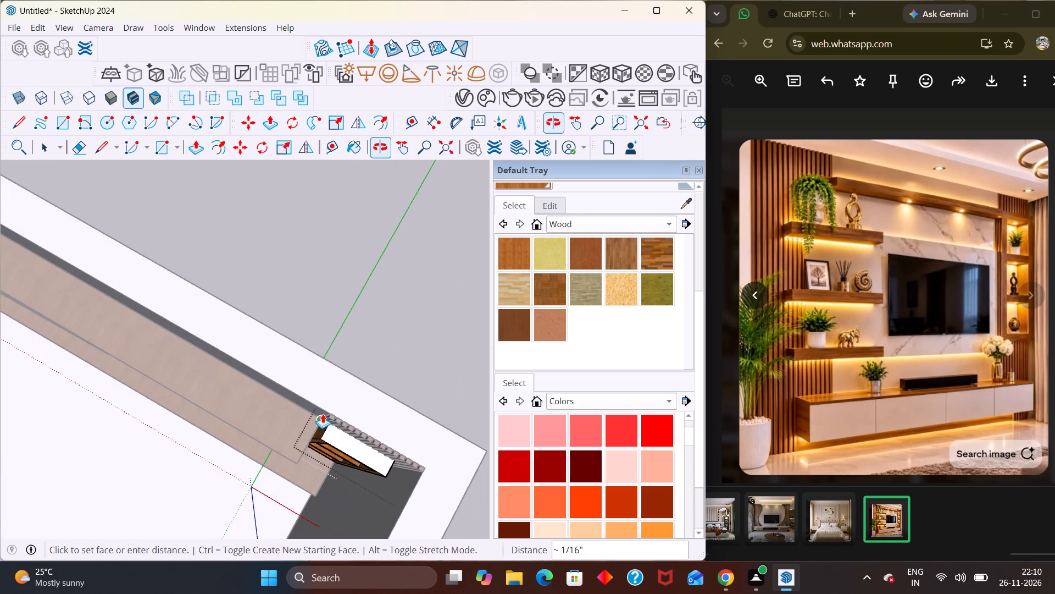
pyautogui.click(325, 430)
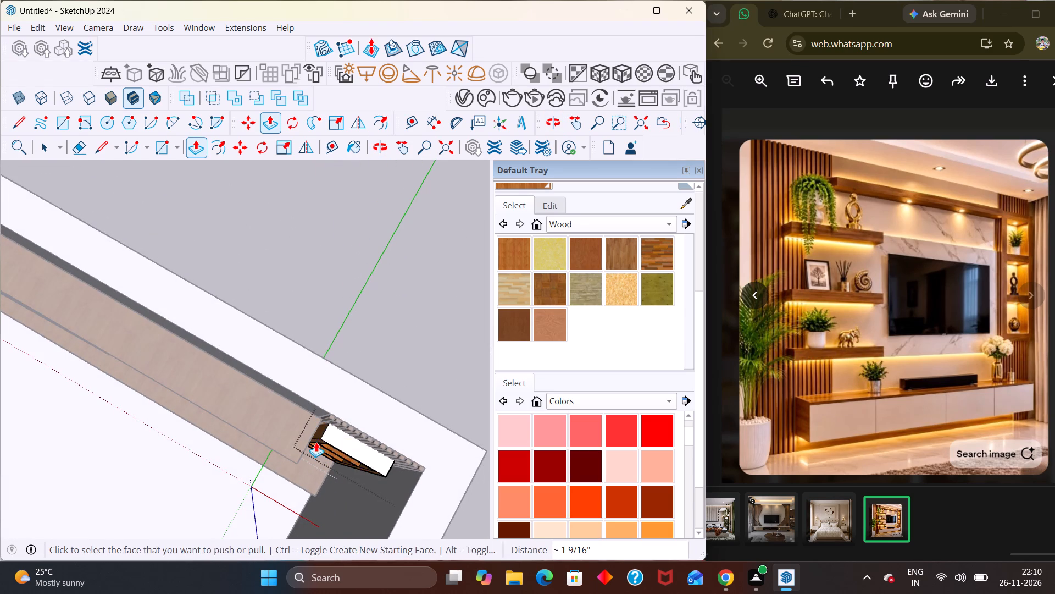
# Repeat the same push/pull distance on the back faces of the middle and lower compartments and leave the niche block.
pyautogui.moveTo(315, 435); pyautogui.dragTo(359, 194, button='middle')
pyautogui.moveTo(391, 259); pyautogui.dragTo(427, 304, button='middle')
pyautogui.scroll(-5, 214, 265)
pyautogui.moveTo(284, 302); pyautogui.dragTo(308, 310, button='middle')
pyautogui.scroll(-1, 180, 259)
pyautogui.moveTo(180, 259); pyautogui.dragTo(196, 258, button='middle')
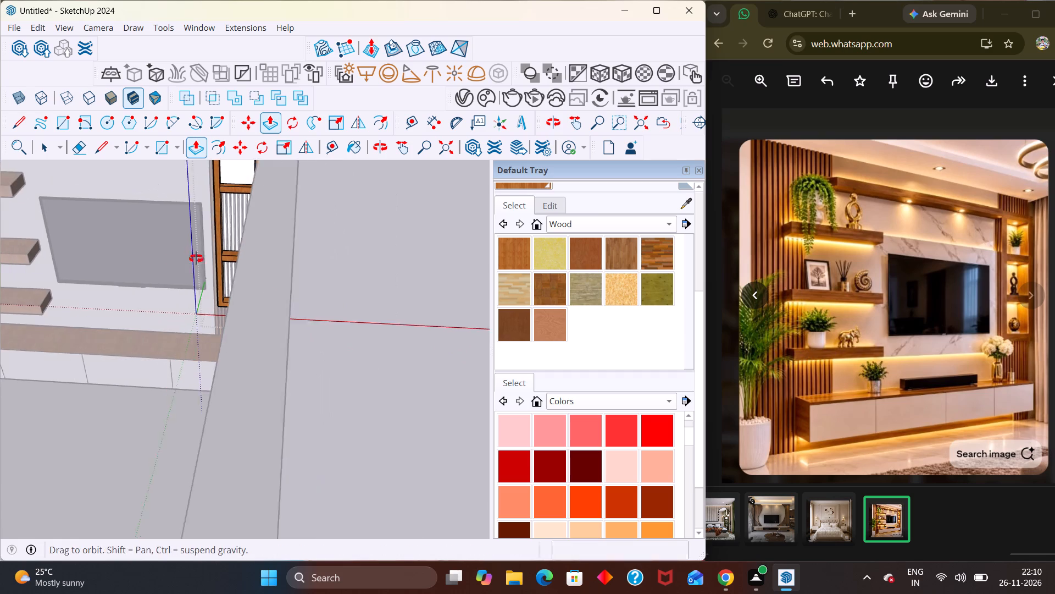
pyautogui.scroll(-1, 196, 258)
pyautogui.moveTo(196, 258); pyautogui.dragTo(282, 229, button='middle')
pyautogui.scroll(1, 282, 229)
pyautogui.doubleClick(225, 230)
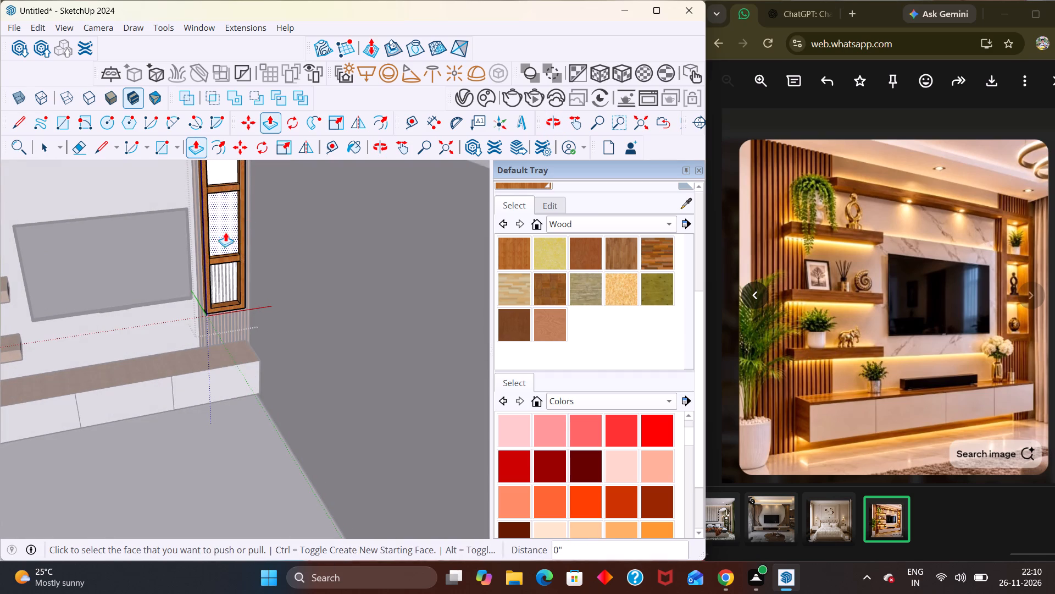
pyautogui.doubleClick(225, 269)
pyautogui.scroll(-10, 237, 267)
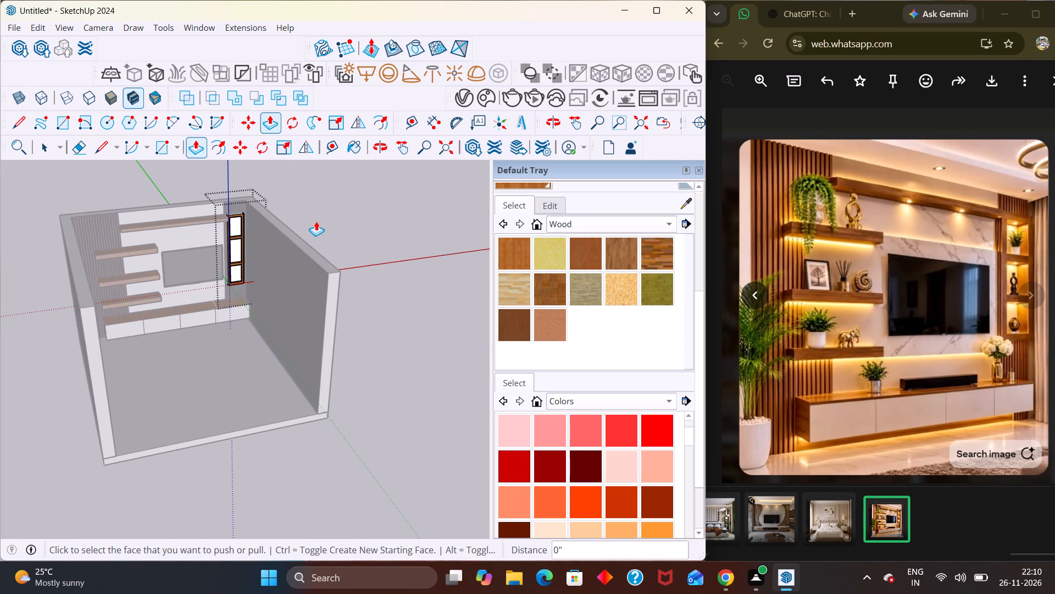
pyautogui.press('space')
pyautogui.click(324, 219)
# Paint the top face of the display-niche block with the orange-brown wood and leave the block.
pyautogui.moveTo(261, 243); pyautogui.dragTo(236, 145, button='middle')
pyautogui.scroll(9, 235, 147)
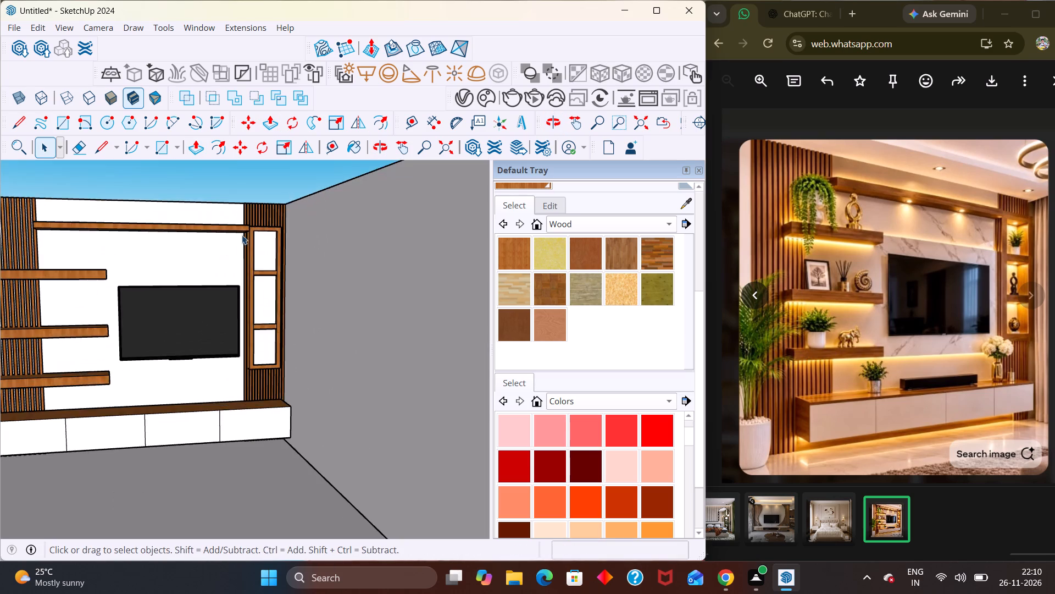
pyautogui.moveTo(287, 197); pyautogui.dragTo(364, 216, button='middle')
pyautogui.scroll(1, 360, 216)
pyautogui.scroll(6, 251, 245)
pyautogui.moveTo(268, 262); pyautogui.dragTo(341, 316, button='middle')
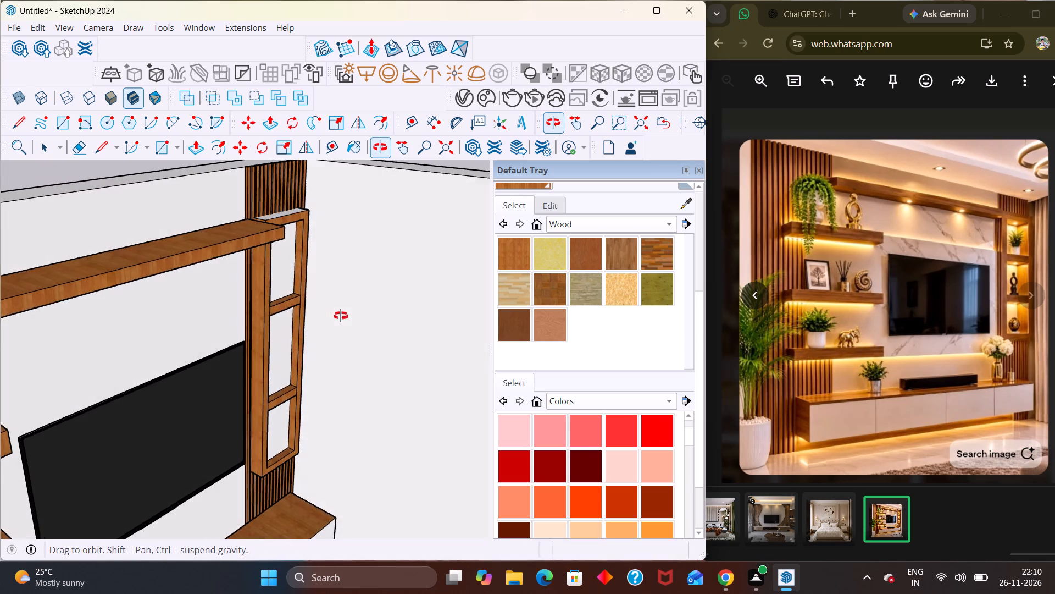
pyautogui.moveTo(341, 316); pyautogui.dragTo(337, 374, button='middle')
pyautogui.moveTo(319, 283); pyautogui.dragTo(253, 420, button='middle')
pyautogui.scroll(1, 252, 410)
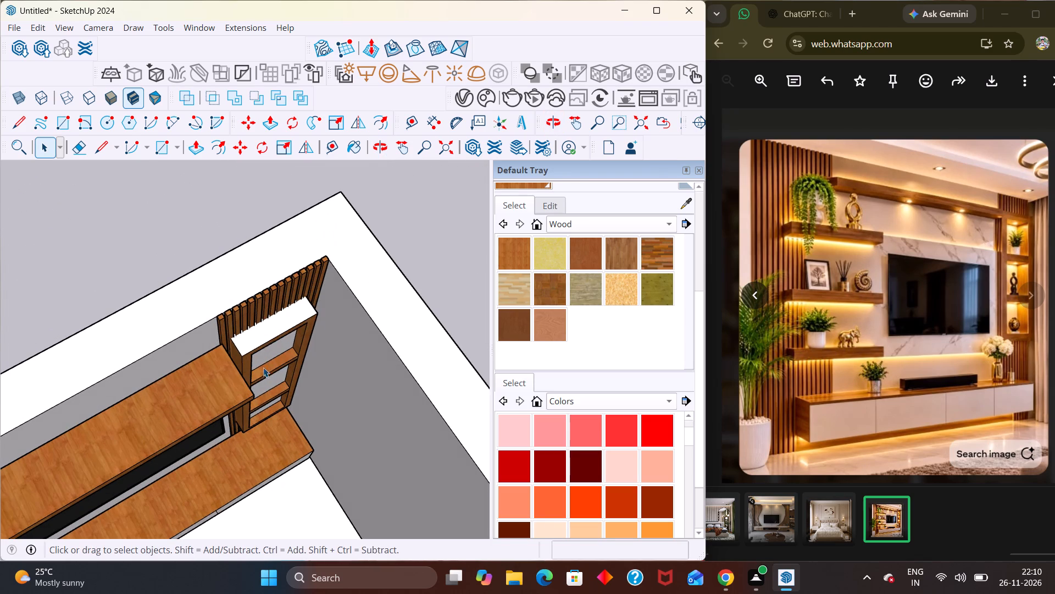
pyautogui.doubleClick(247, 343)
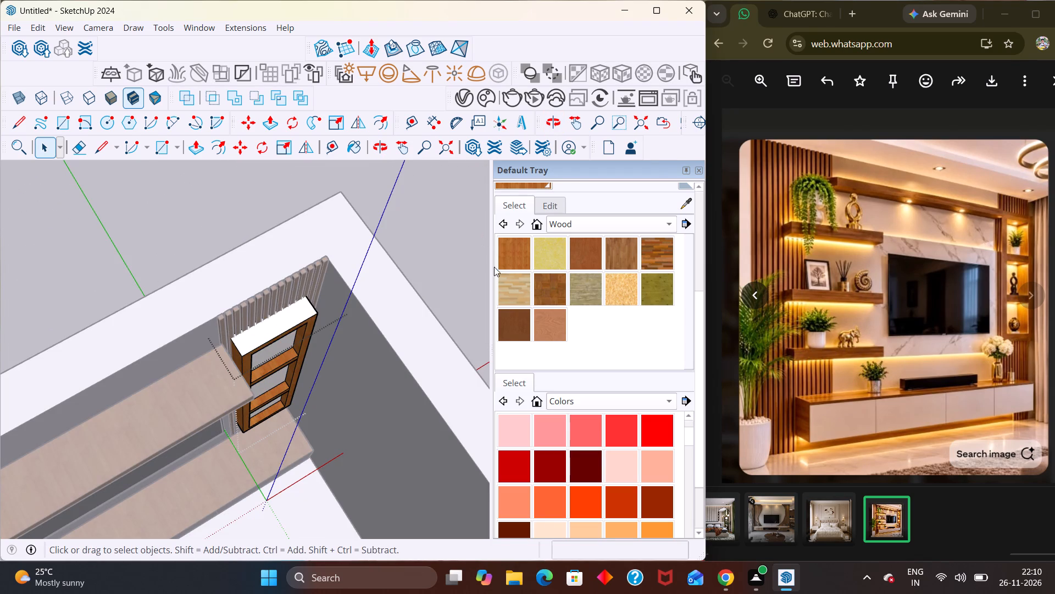
pyautogui.click(528, 252)
pyautogui.click(293, 312)
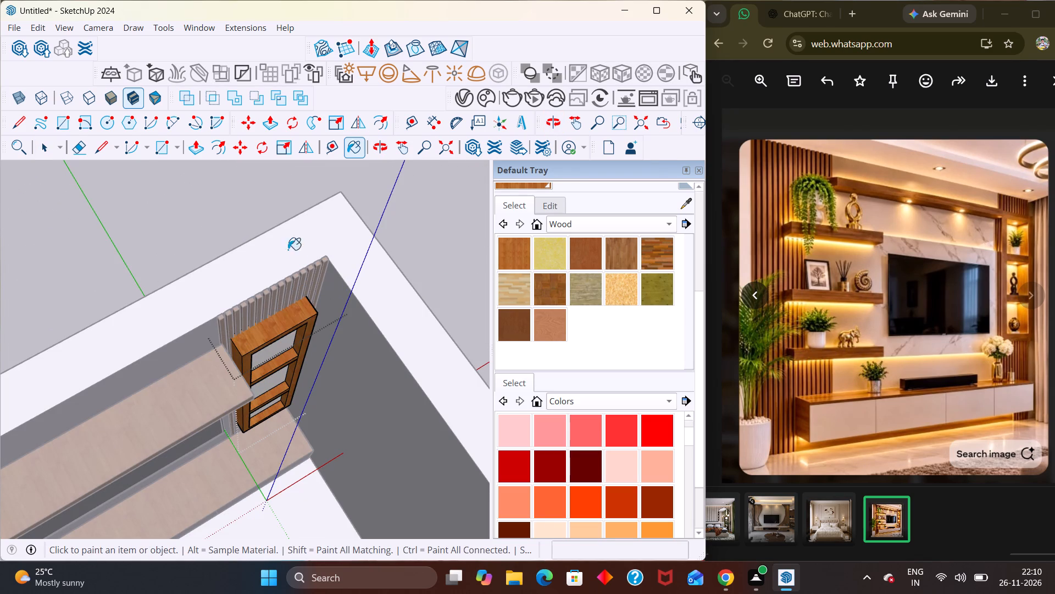
pyautogui.press('space')
pyautogui.click(238, 152)
pyautogui.press('Escape')
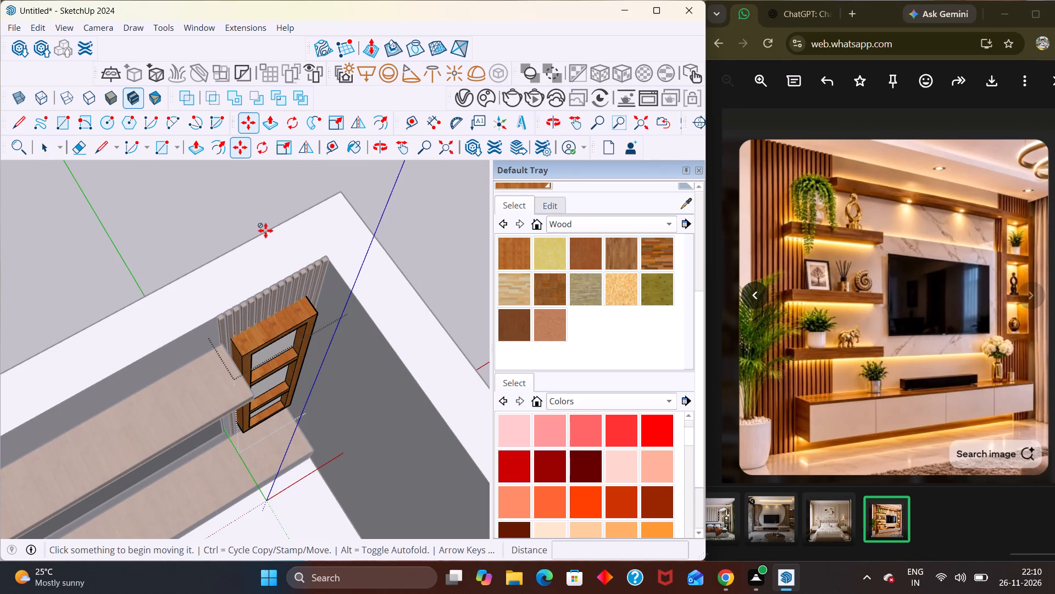
pyautogui.press('space')
pyautogui.click(216, 221)
# Examine the display-niche block, TV and console from the front and at an angle.
pyautogui.scroll(-9, 352, 167)
pyautogui.moveTo(313, 305); pyautogui.dragTo(284, 262, button='middle')
pyautogui.scroll(1, 297, 287)
pyautogui.moveTo(291, 269); pyautogui.dragTo(323, 226, button='middle')
pyautogui.moveTo(313, 329); pyautogui.dragTo(254, 291, button='middle')
pyautogui.moveTo(251, 330); pyautogui.dragTo(237, 249, button='middle')
pyautogui.scroll(1, 252, 208)
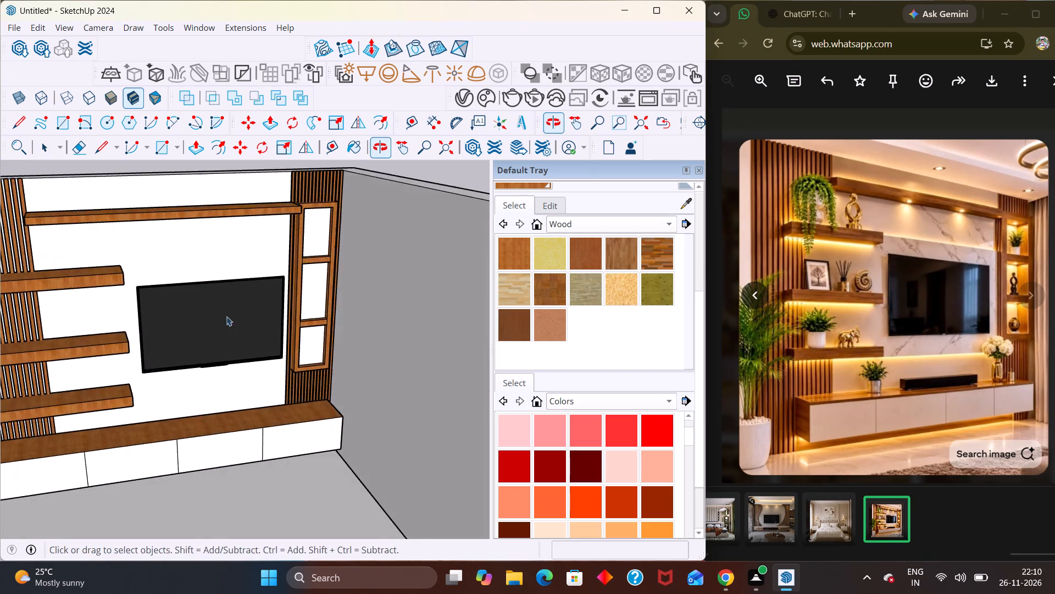
pyautogui.moveTo(227, 321); pyautogui.dragTo(251, 272, button='middle')
pyautogui.scroll(1, 319, 274)
pyautogui.scroll(3, 292, 230)
pyautogui.scroll(-2, 270, 283)
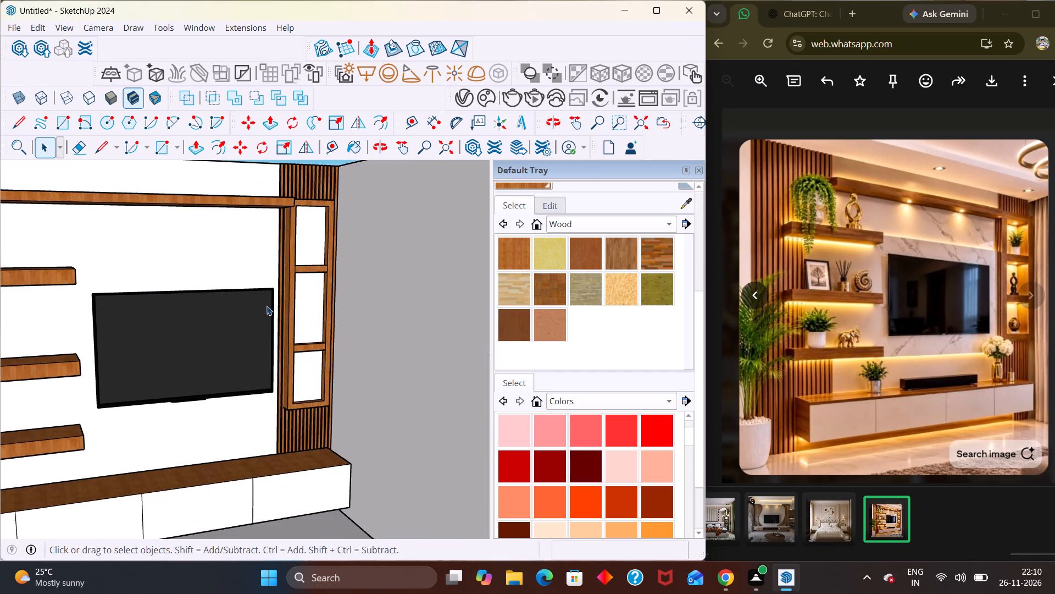
# Examine the whole TV wall from the front, from above and from below, comparing it with the reference image.
pyautogui.scroll(-2, 260, 305)
pyautogui.moveTo(263, 303); pyautogui.dragTo(278, 300, button='middle')
pyautogui.scroll(-1, 291, 302)
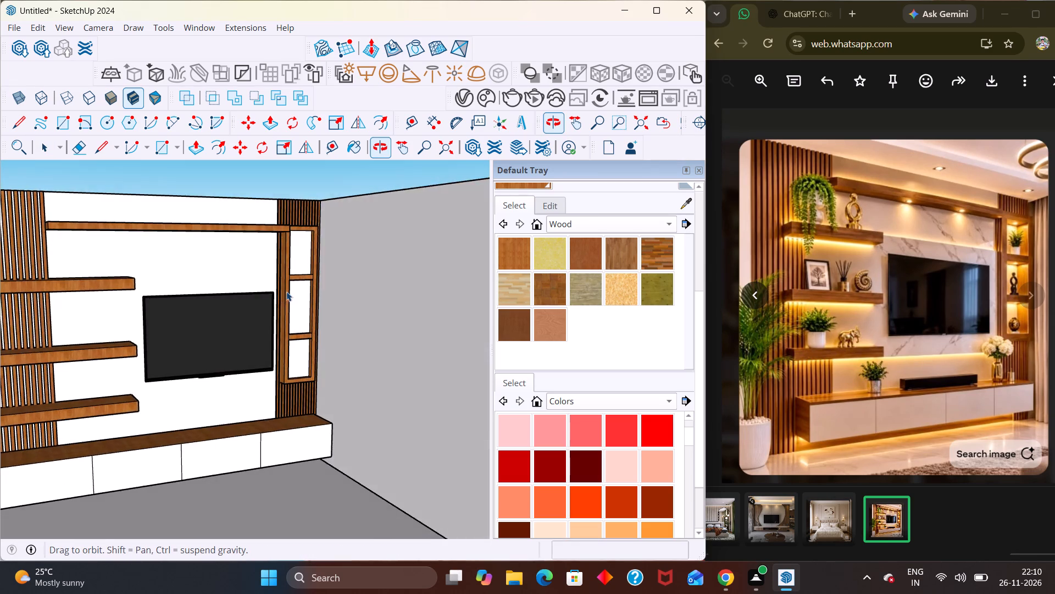
pyautogui.scroll(-7, 291, 290)
pyautogui.moveTo(320, 311); pyautogui.dragTo(272, 337, button='middle')
pyautogui.scroll(5, 324, 277)
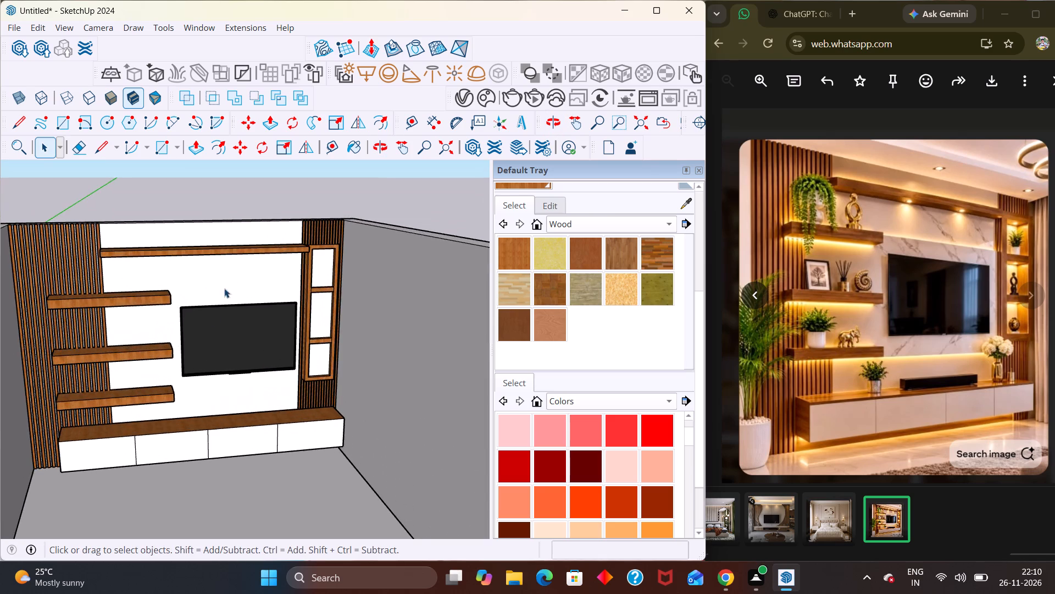
pyautogui.moveTo(208, 318); pyautogui.dragTo(199, 284, button='middle')
pyautogui.scroll(1, 208, 319)
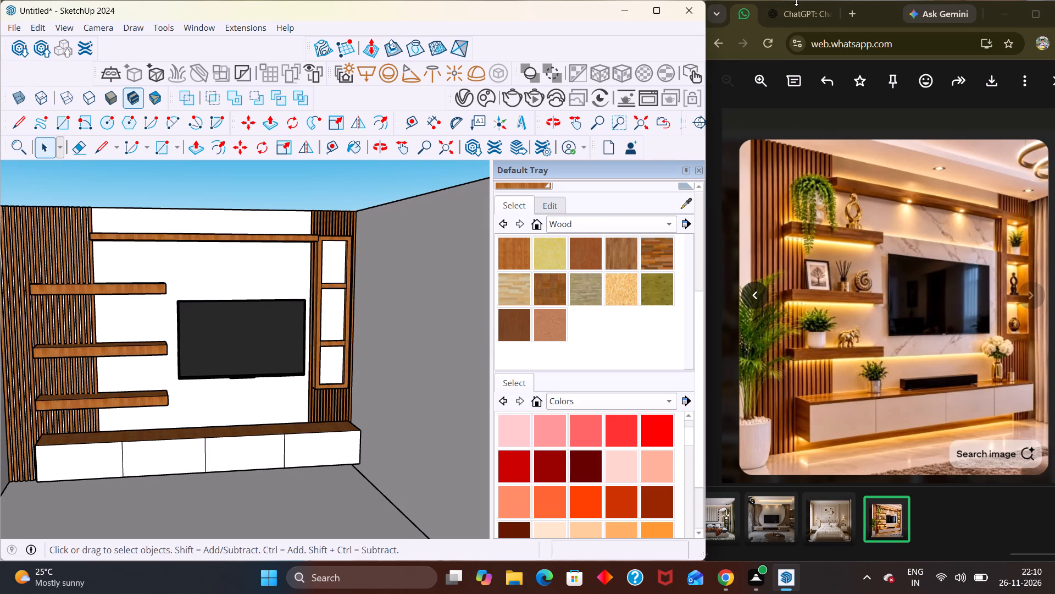
pyautogui.moveTo(167, 353); pyautogui.dragTo(191, 408, button='middle')
pyautogui.scroll(-1, 191, 408)
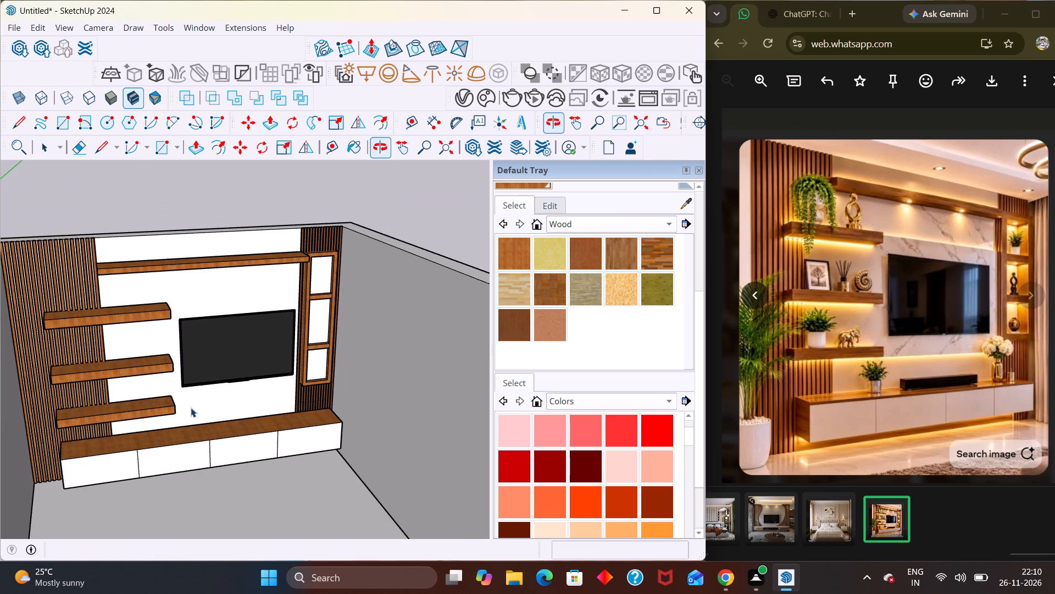
pyautogui.moveTo(191, 408); pyautogui.dragTo(191, 295, button='middle')
pyautogui.scroll(3, 192, 324)
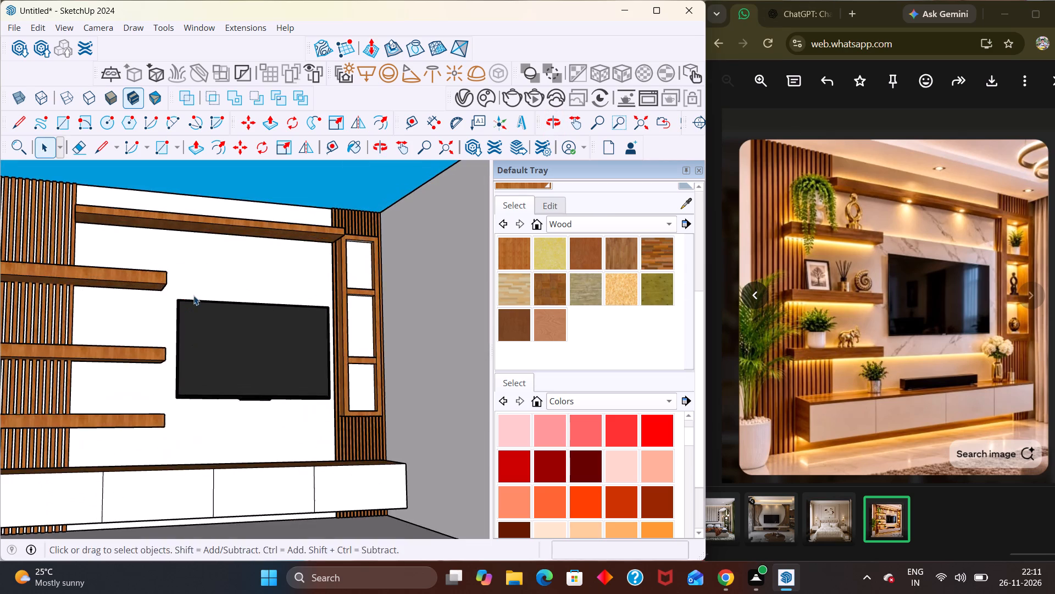
pyautogui.scroll(-1, 198, 321)
pyautogui.moveTo(201, 335); pyautogui.dragTo(213, 378, button='middle')
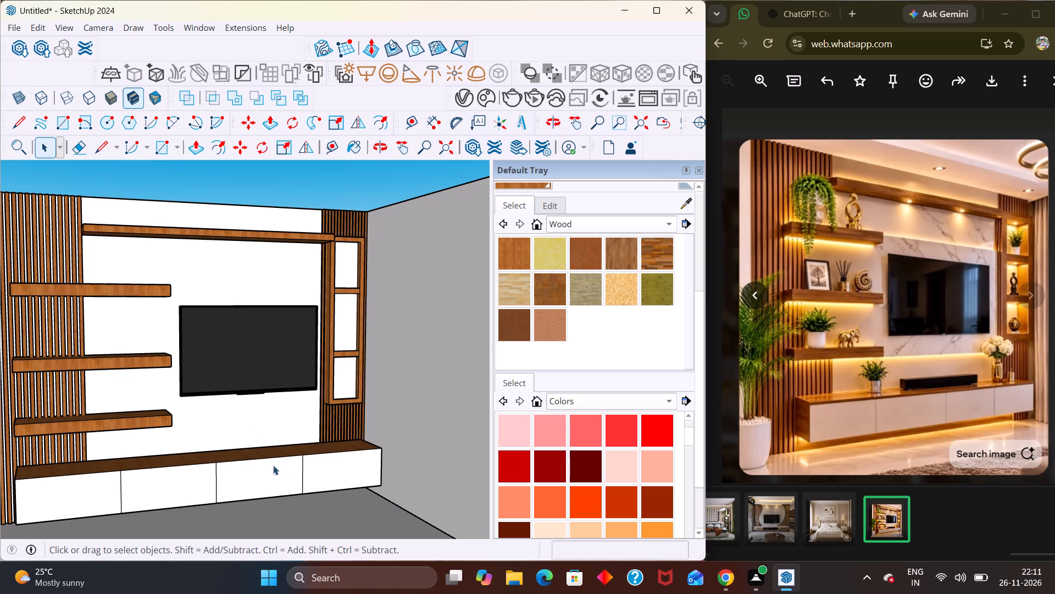
# Inspect the lower edge and brand logo of the wall-mounted TV up close, and return to a front view of the whole wall.
pyautogui.scroll(2, 281, 475)
pyautogui.moveTo(252, 407); pyautogui.dragTo(225, 342, button='middle')
pyautogui.scroll(3, 225, 342)
pyautogui.scroll(6, 248, 381)
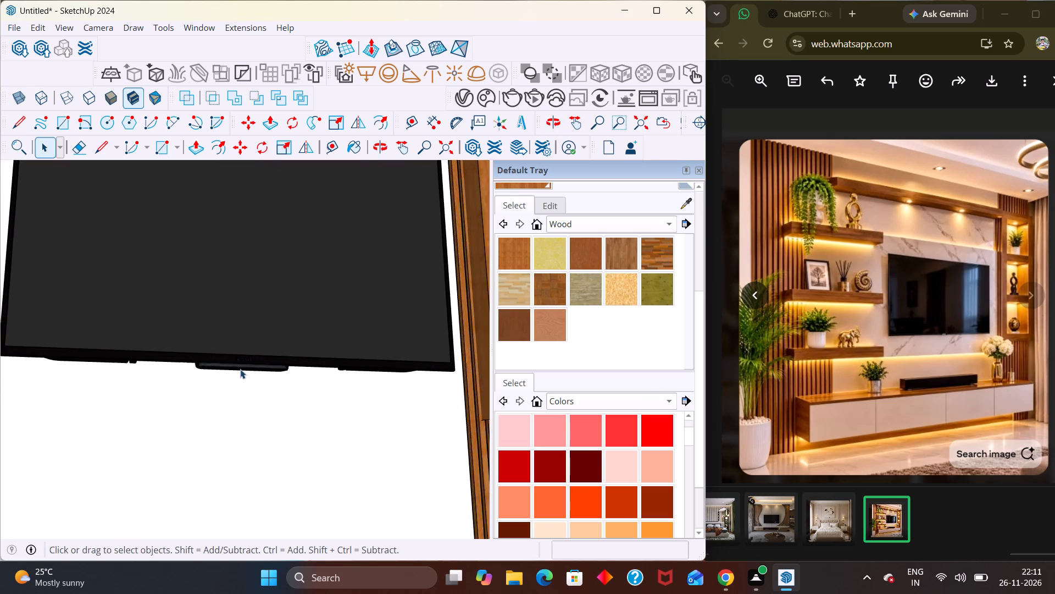
pyautogui.moveTo(234, 390); pyautogui.dragTo(204, 403, button='middle')
pyautogui.scroll(9, 204, 404)
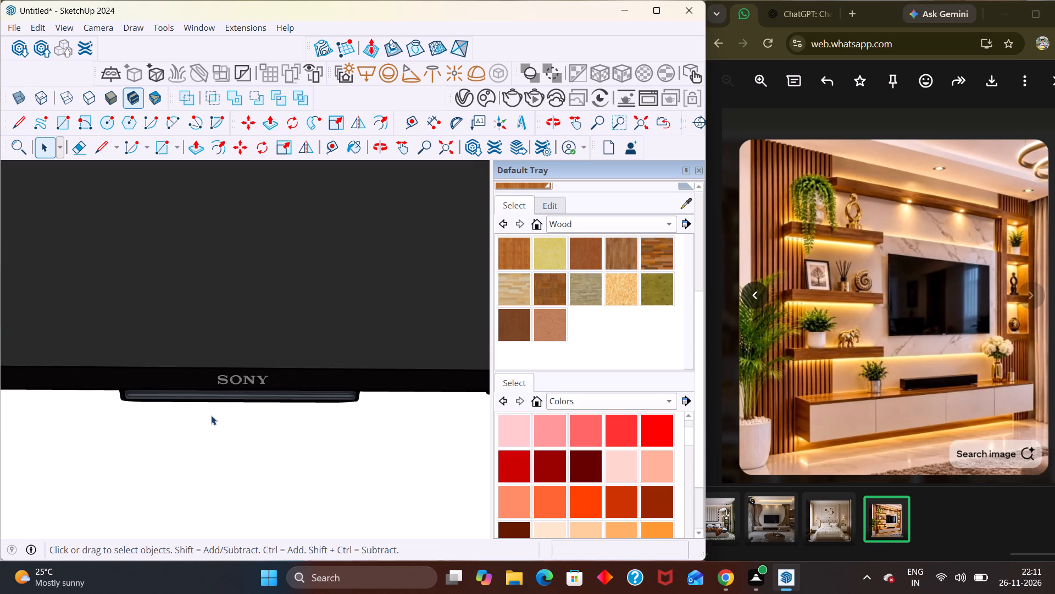
pyautogui.scroll(3, 230, 391)
pyautogui.moveTo(231, 381); pyautogui.dragTo(225, 406, button='middle')
pyautogui.scroll(3, 225, 445)
pyautogui.scroll(9, 237, 330)
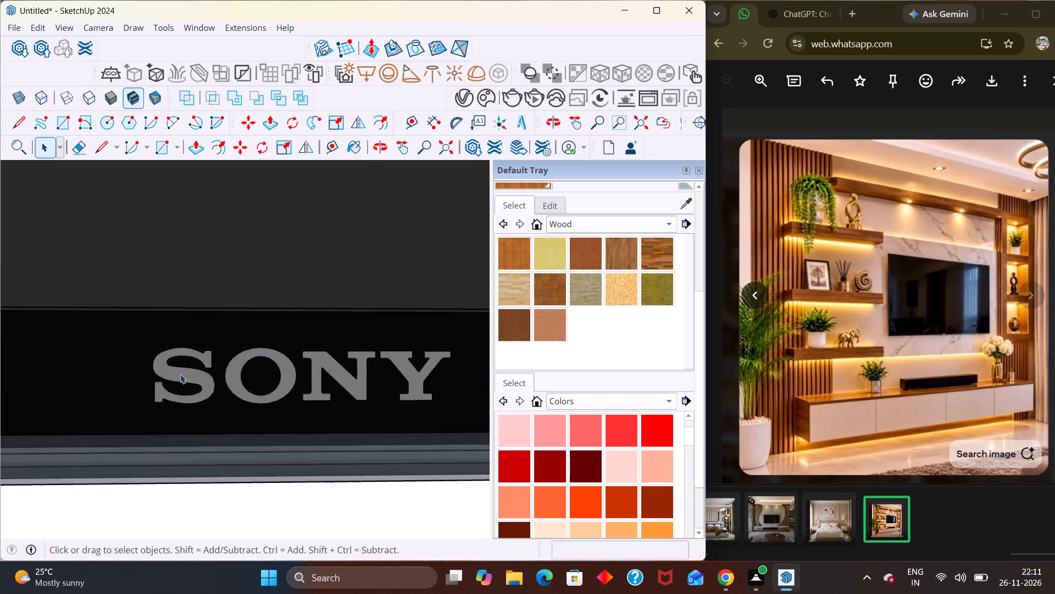
pyautogui.scroll(4, 180, 374)
pyautogui.scroll(-18, 138, 365)
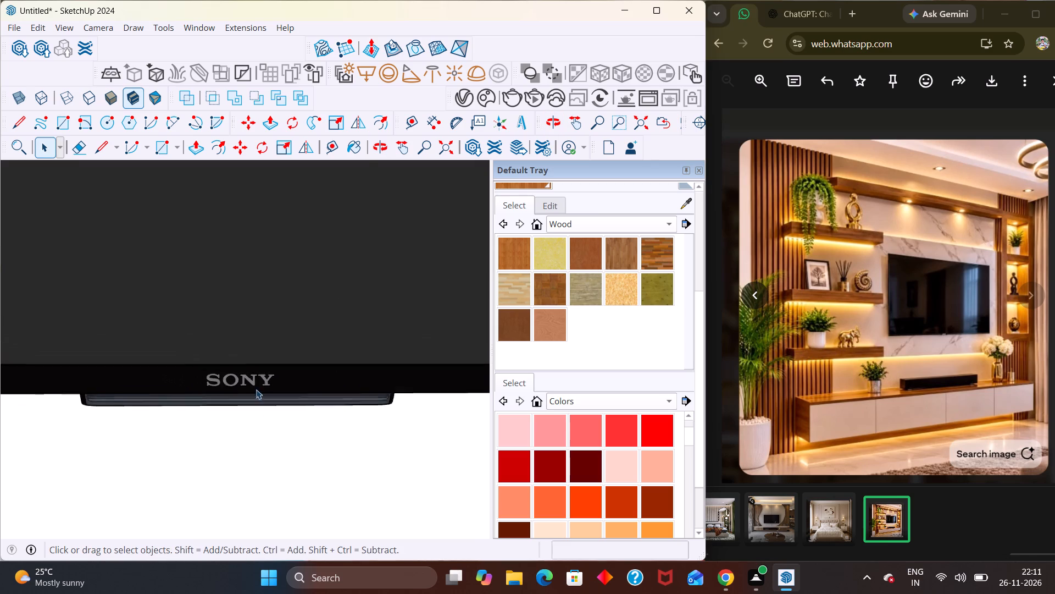
pyautogui.scroll(-20, 256, 389)
pyautogui.scroll(-7, 256, 389)
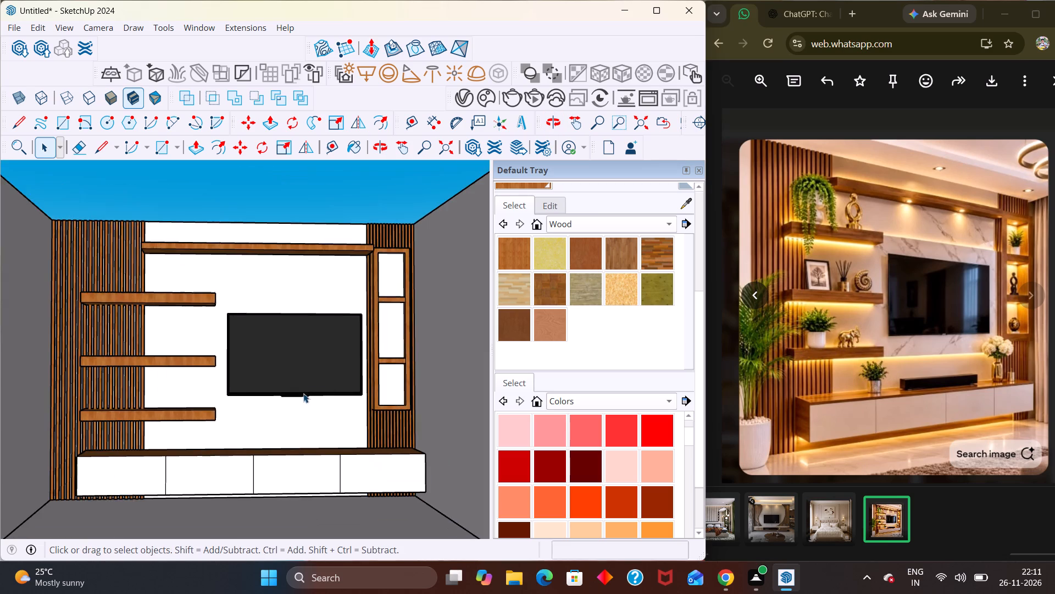
pyautogui.moveTo(291, 403); pyautogui.dragTo(295, 432, button='middle')
pyautogui.scroll(-1, 291, 413)
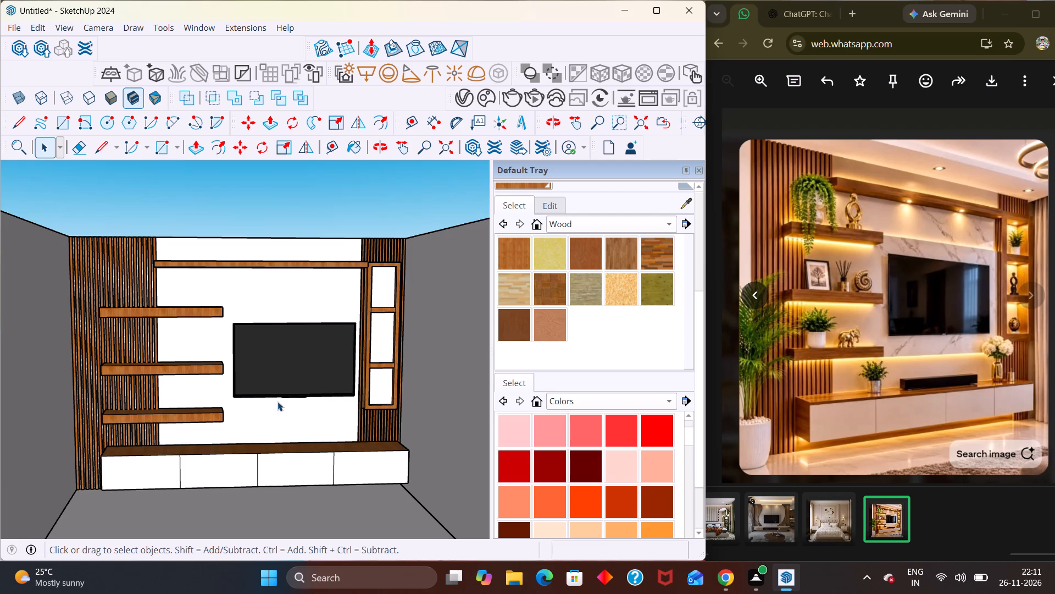
pyautogui.moveTo(274, 406); pyautogui.dragTo(276, 451, button='middle')
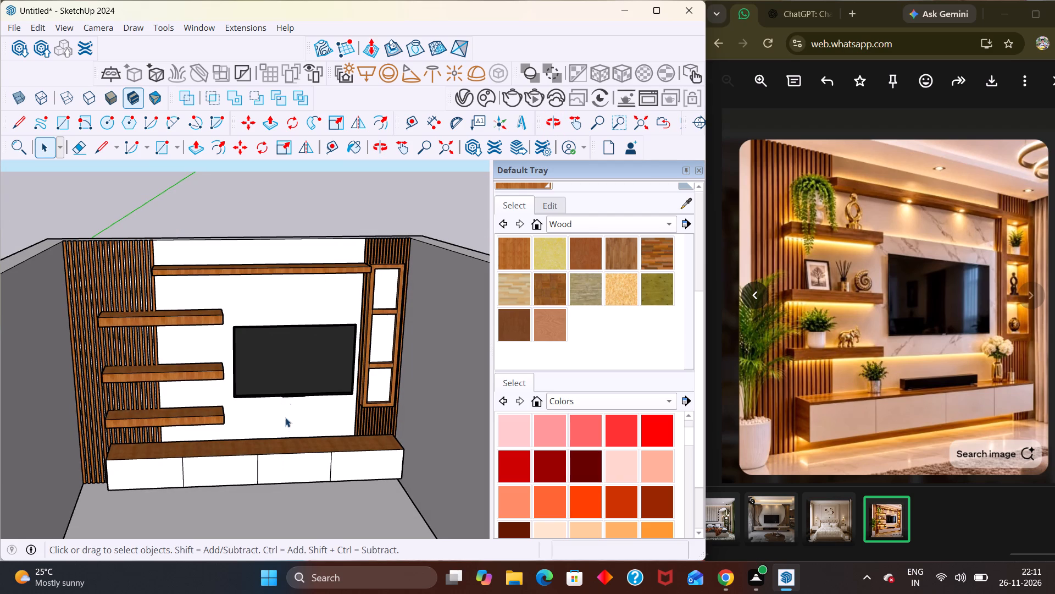
pyautogui.scroll(1, 285, 400)
pyautogui.moveTo(297, 295); pyautogui.dragTo(279, 277, button='middle')
pyautogui.scroll(1, 279, 277)
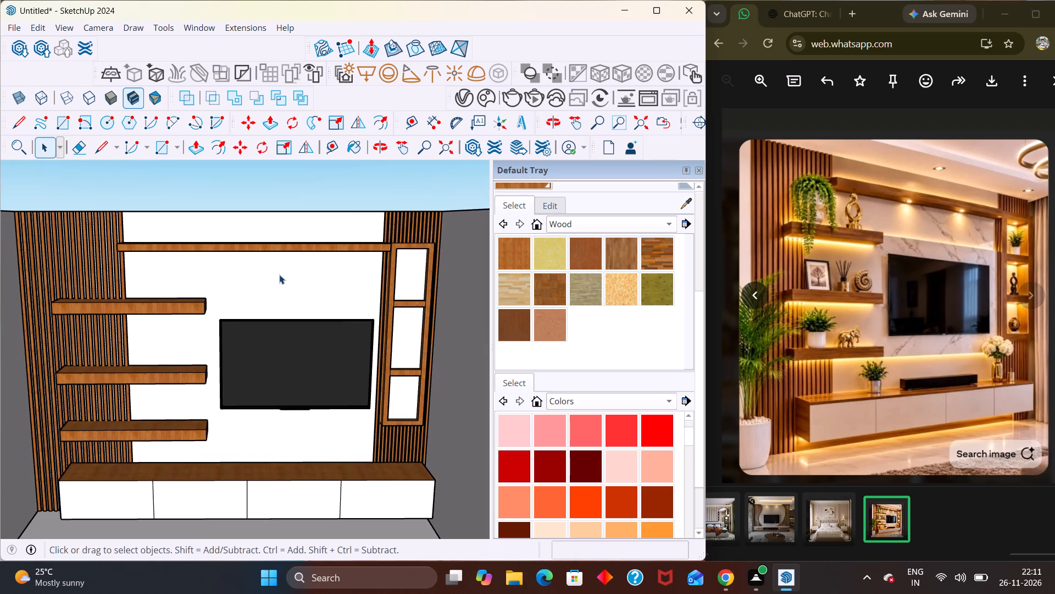
# Open the Chaos Cosmos browser and look through the downloaded assets.
pyautogui.click(480, 101)
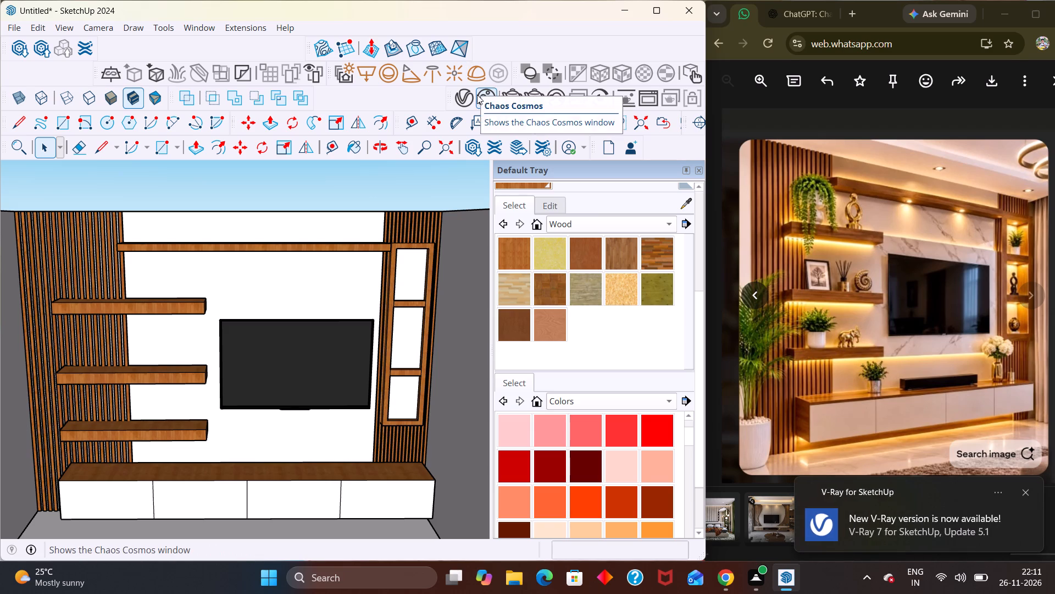
pyautogui.click(488, 98)
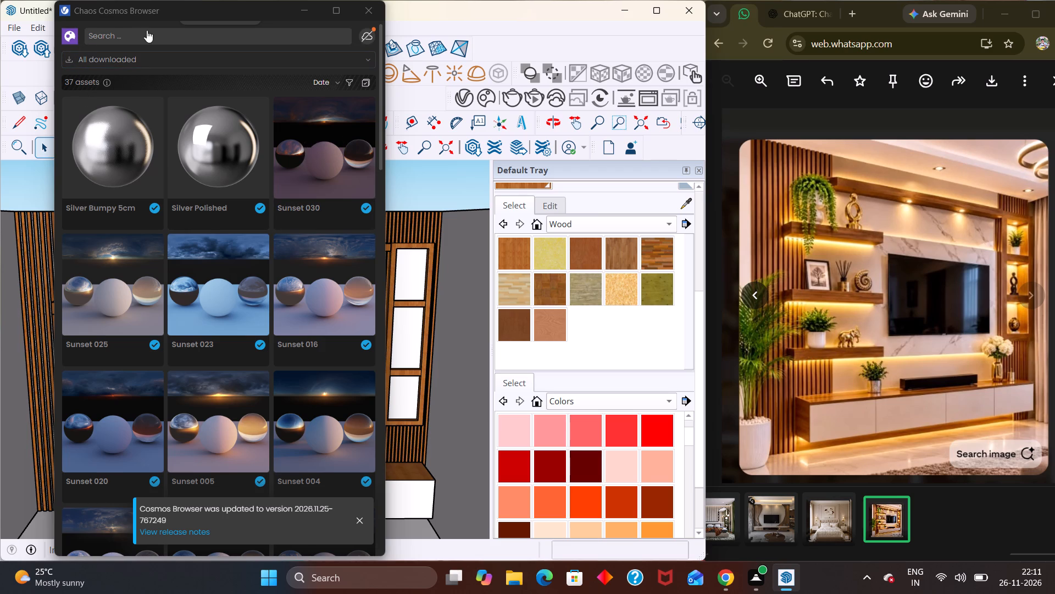
pyautogui.click(87, 80)
pyautogui.scroll(-6, 221, 211)
pyautogui.scroll(-6, 235, 266)
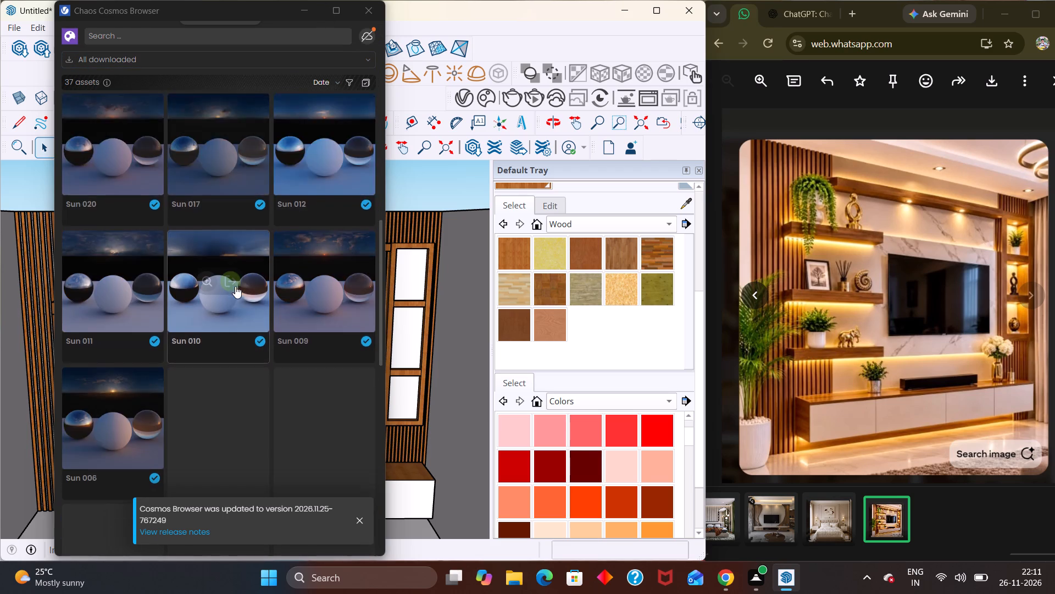
pyautogui.scroll(-2, 235, 286)
pyautogui.scroll(8, 195, 280)
pyautogui.scroll(9, 112, 157)
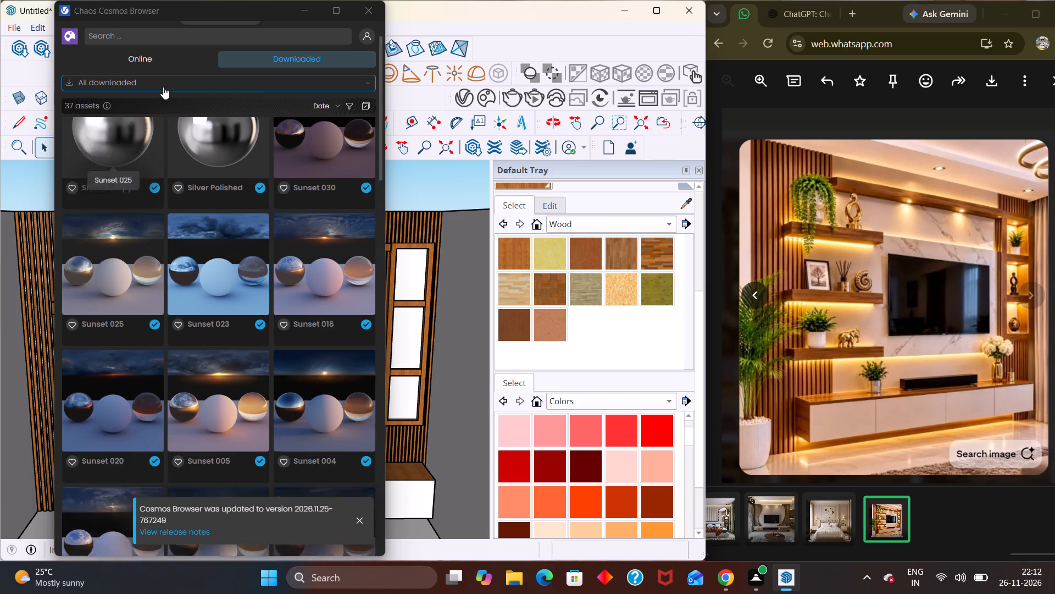
pyautogui.scroll(2, 164, 60)
# Switch Chaos Cosmos to the online assets, open the Materials category and look through its subcategories.
pyautogui.click(164, 60)
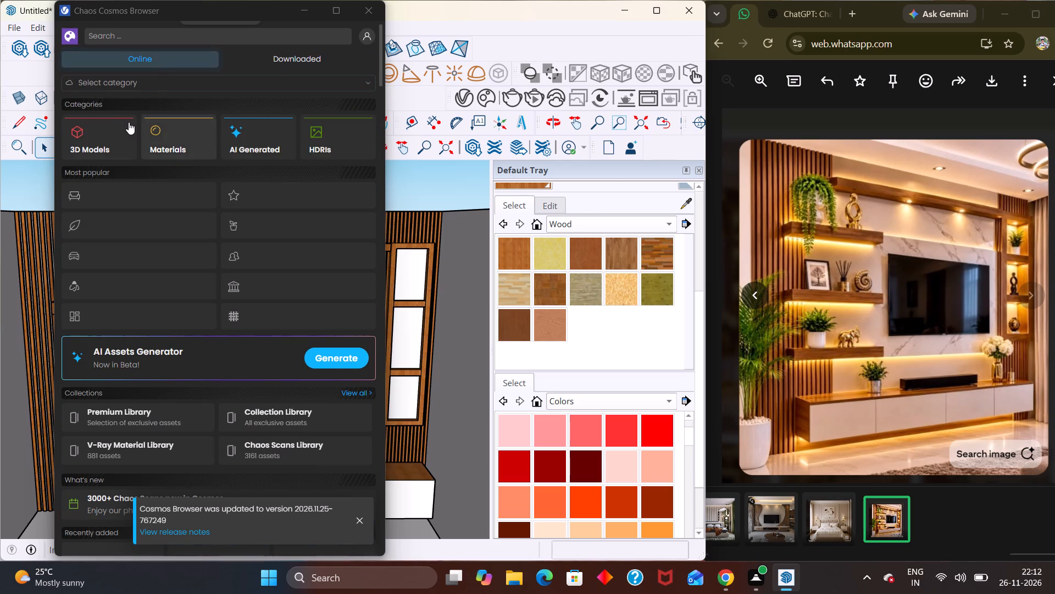
pyautogui.click(168, 151)
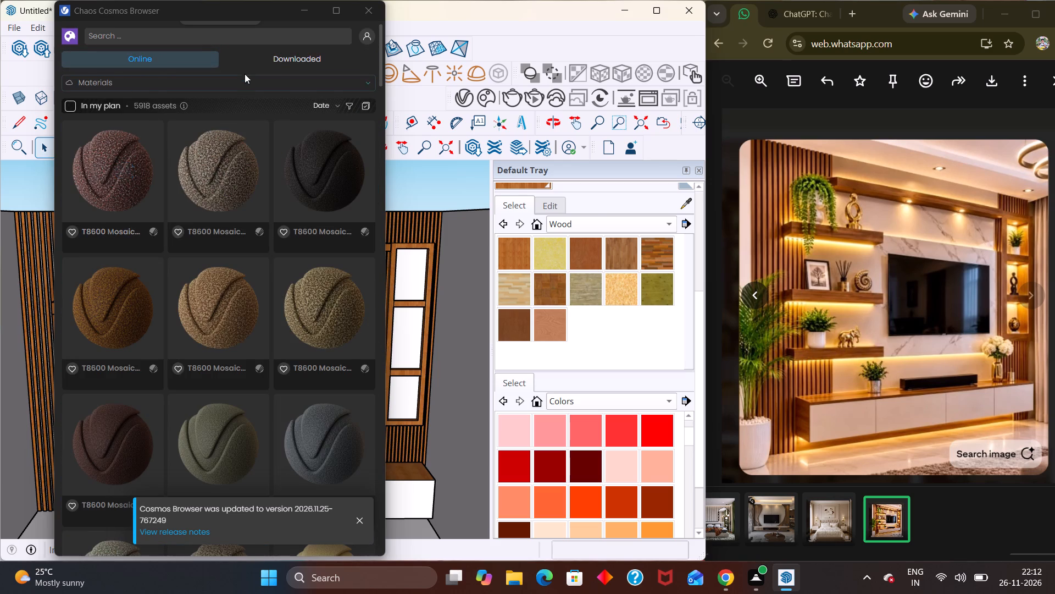
pyautogui.click(156, 76)
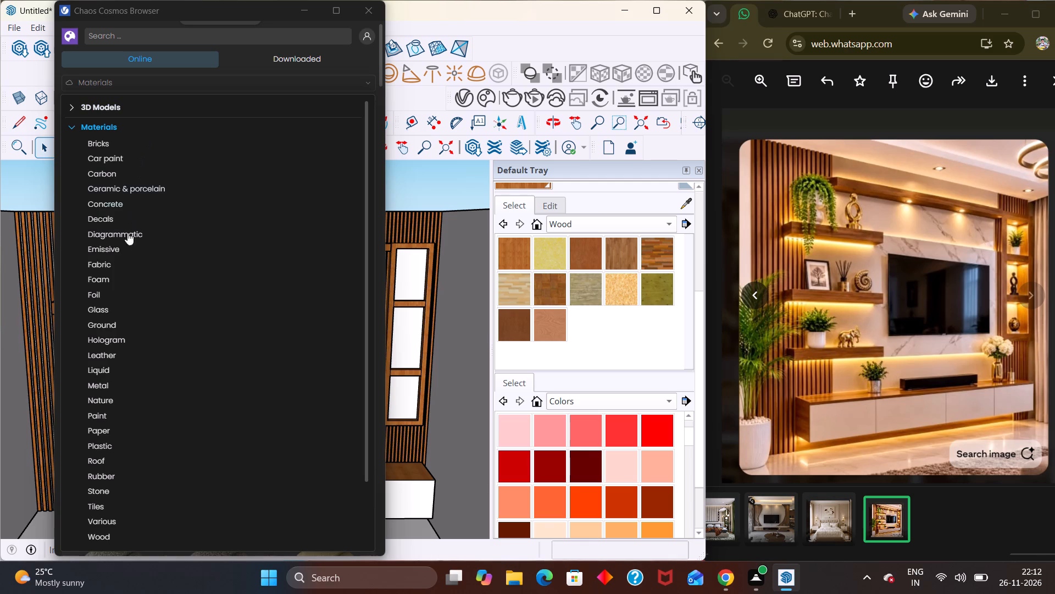
pyautogui.scroll(-1, 104, 475)
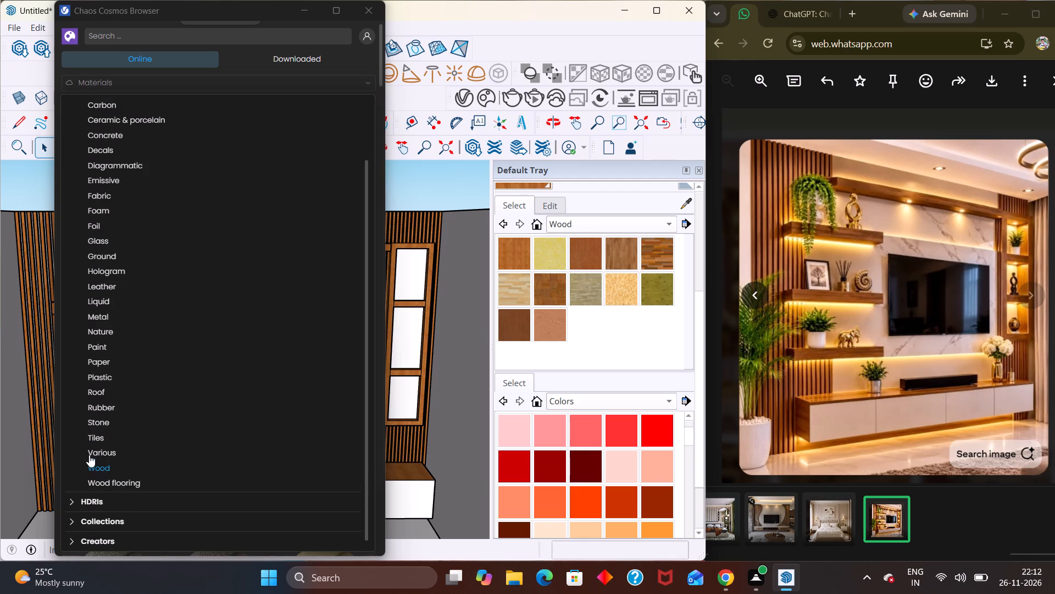
pyautogui.scroll(1, 99, 252)
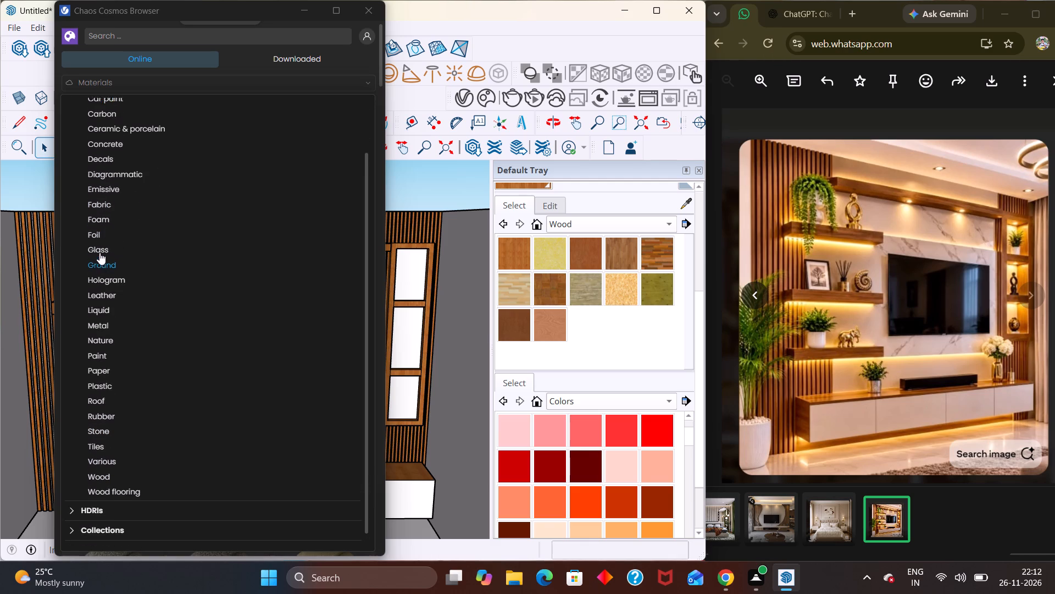
pyautogui.scroll(1, 99, 252)
pyautogui.scroll(-2, 102, 304)
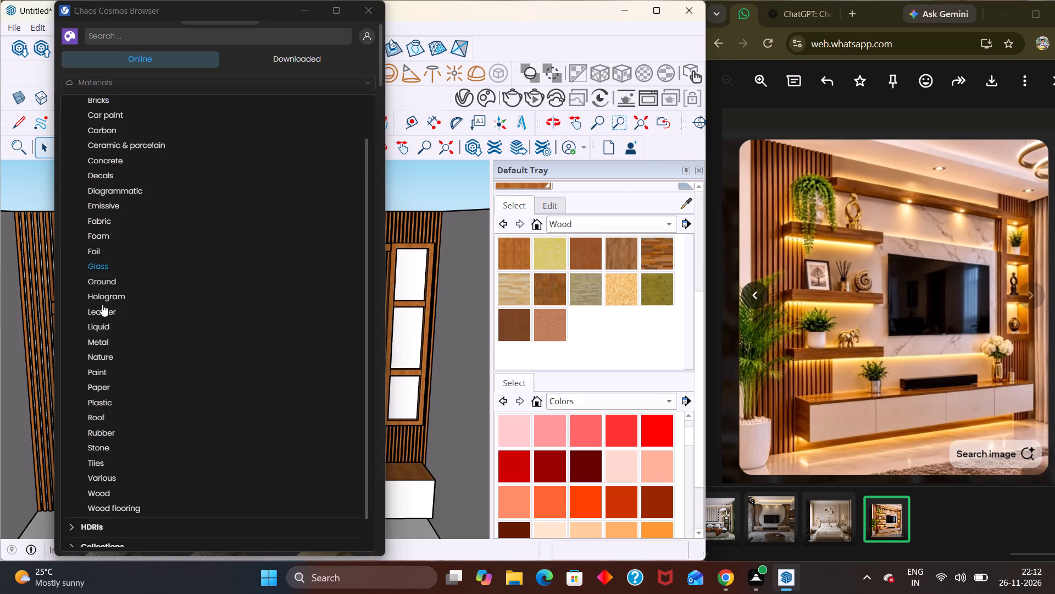
pyautogui.scroll(-6, 102, 304)
pyautogui.scroll(-2, 116, 521)
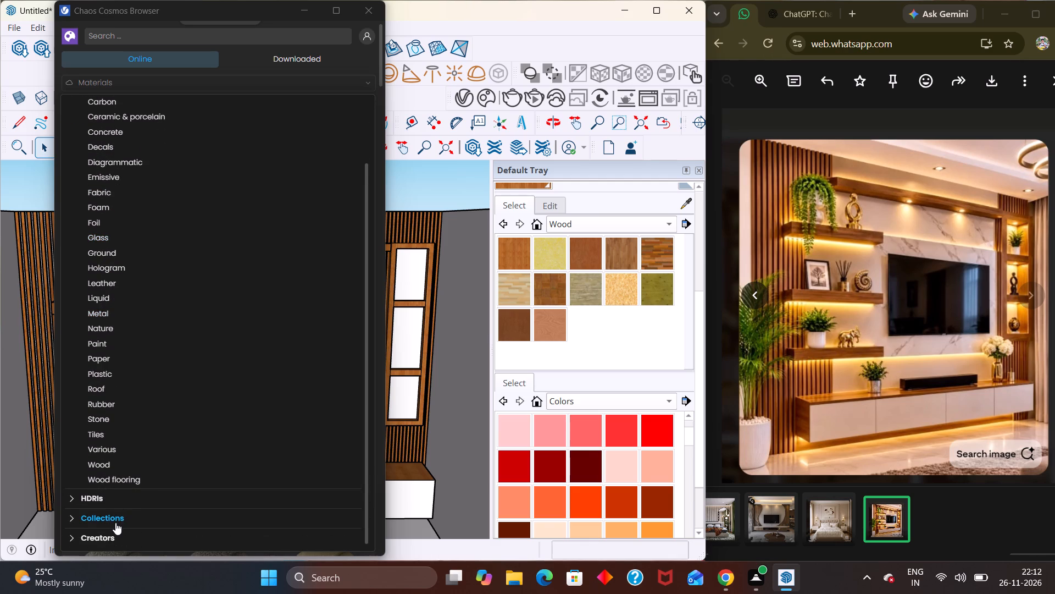
# Check the Collections, Creators and 3D Models categories, and return to Materials.
pyautogui.click(115, 522)
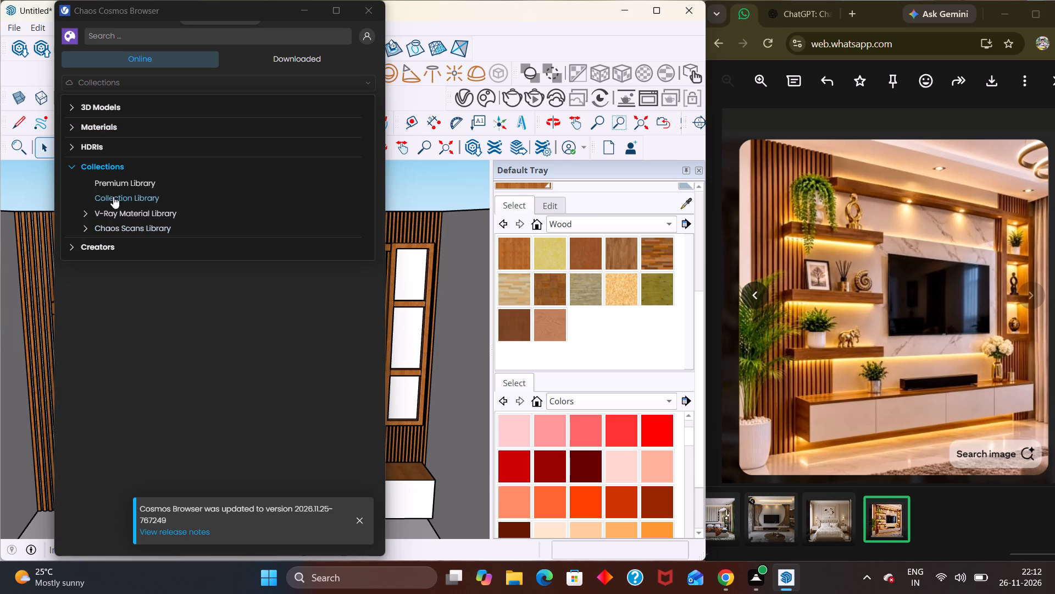
pyautogui.click(98, 251)
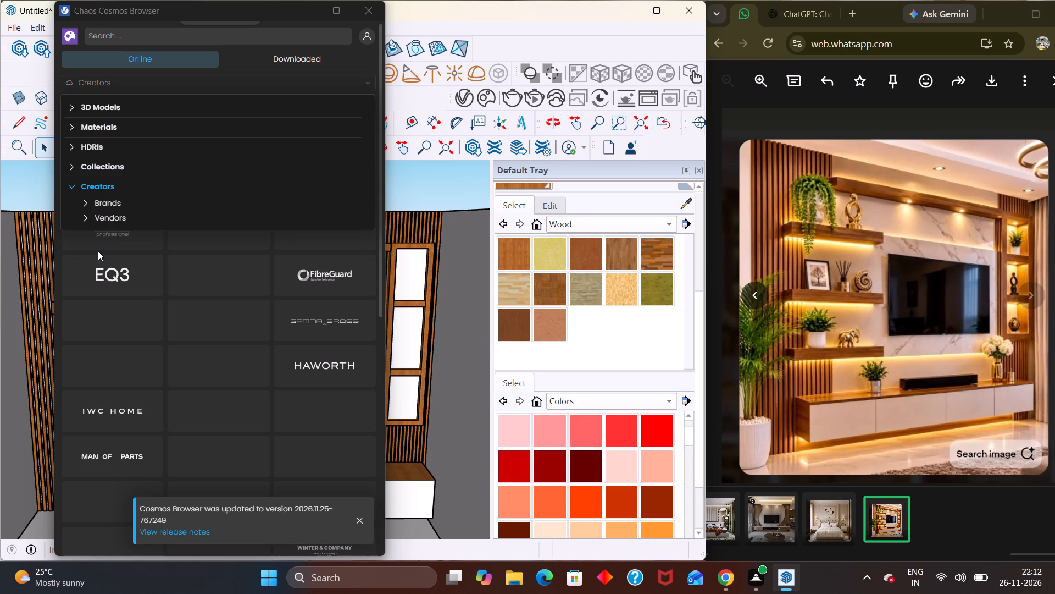
pyautogui.click(95, 103)
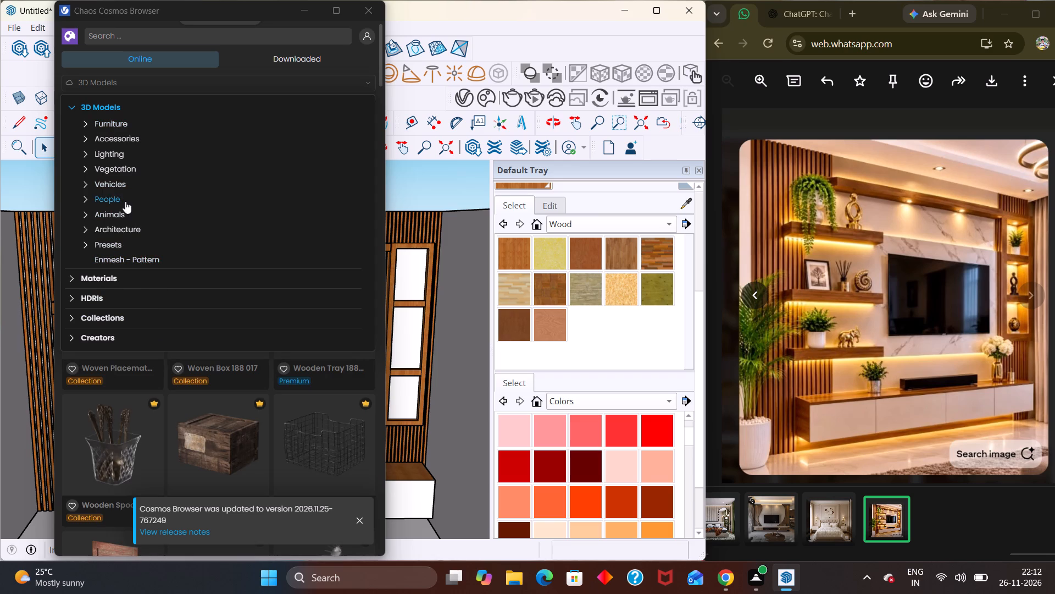
pyautogui.click(112, 281)
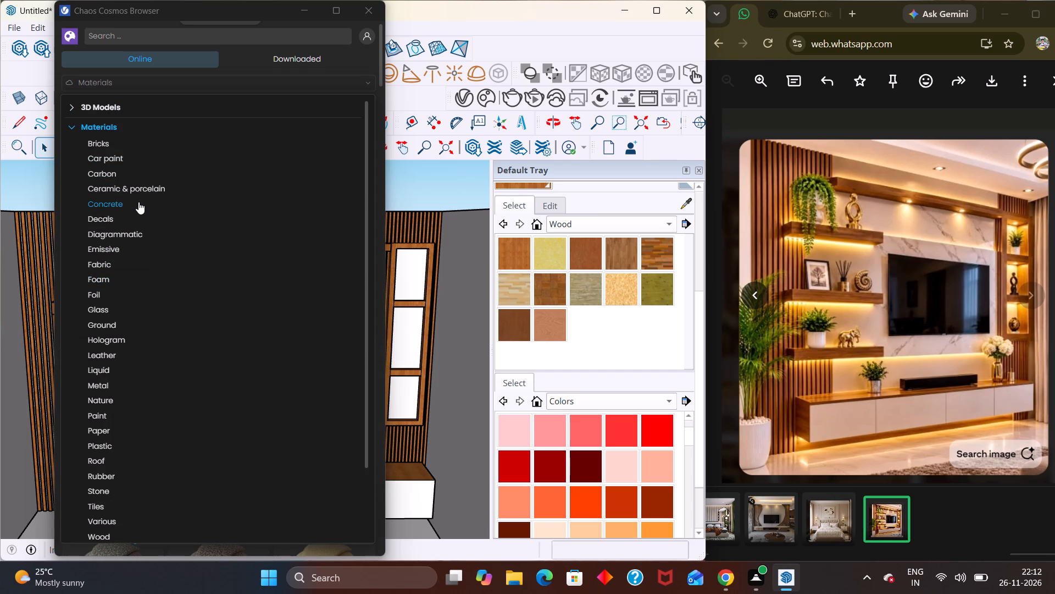
# Go through the Materials subcategories and show the Ground materials.
pyautogui.scroll(-2, 142, 241)
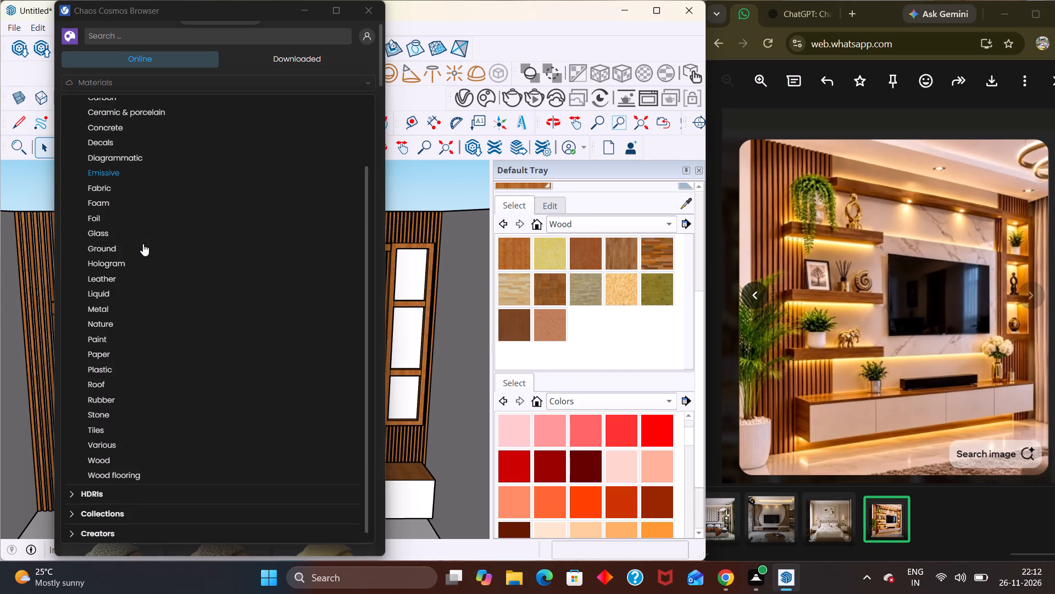
pyautogui.scroll(-1, 143, 246)
pyautogui.scroll(-2, 137, 290)
pyautogui.scroll(-2, 133, 349)
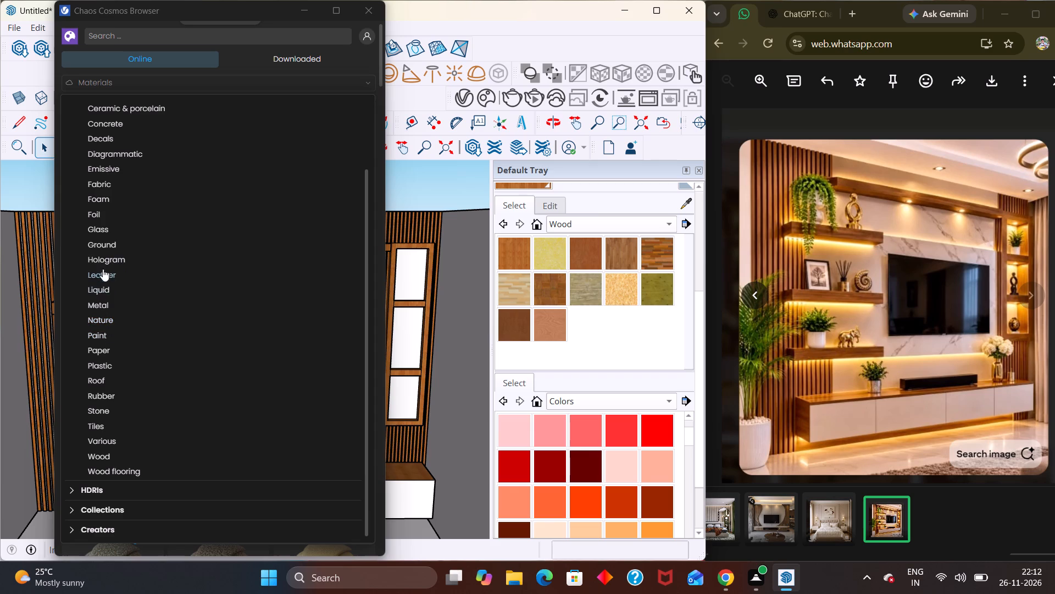
pyautogui.scroll(2, 119, 215)
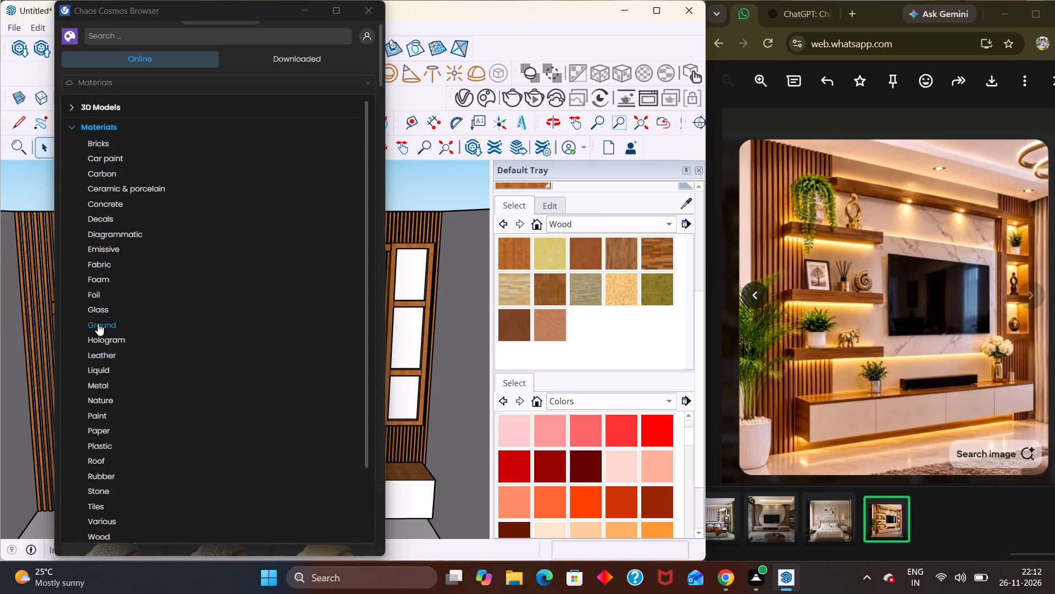
pyautogui.click(98, 323)
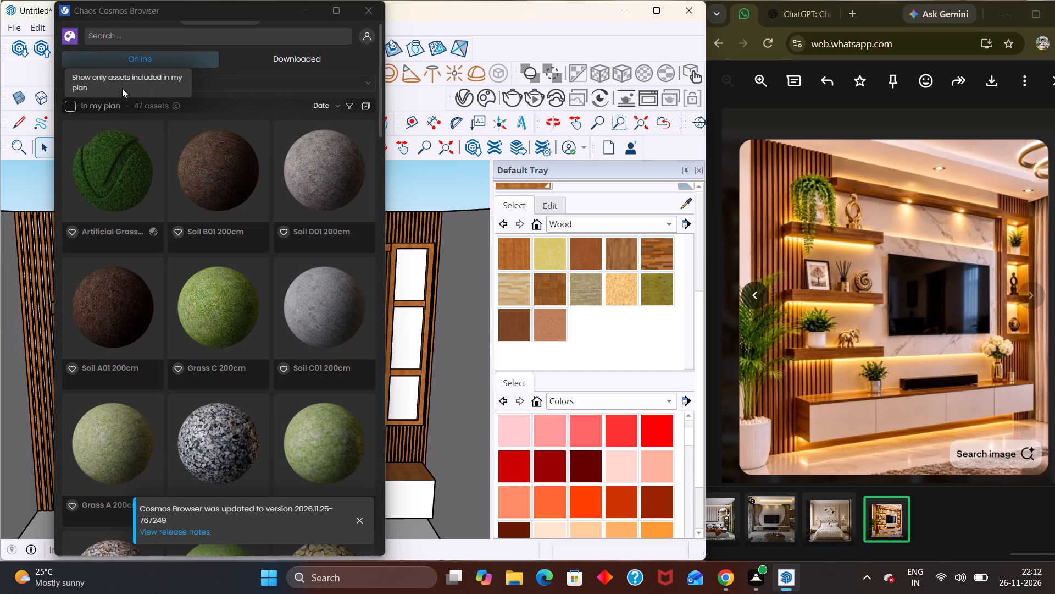
# Look through the Materials subcategories and check the Creators, Collections and HDRIs categories for a suitable wall material.
pyautogui.click(135, 81)
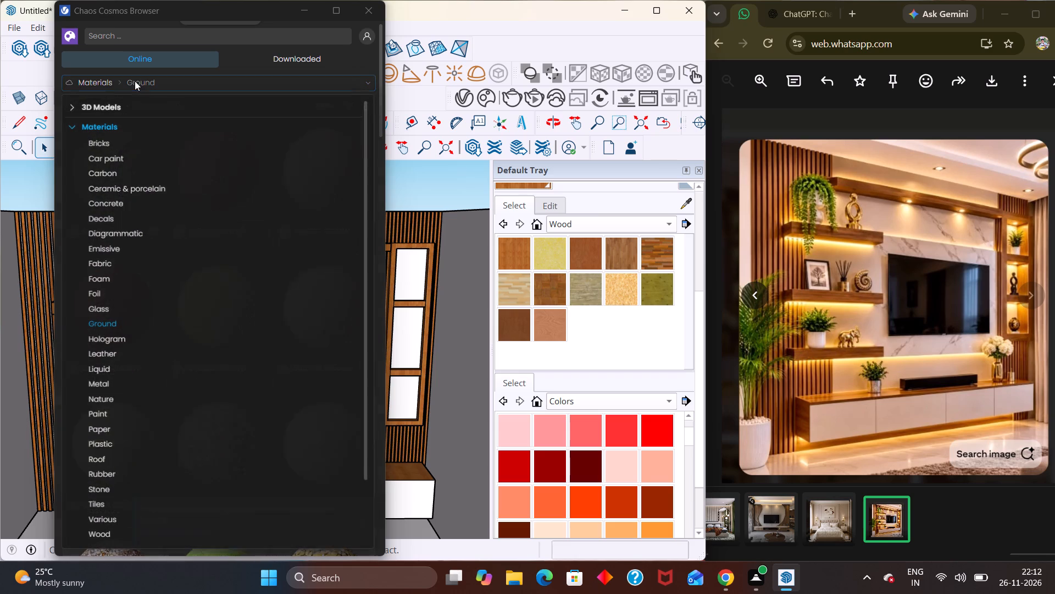
pyautogui.scroll(2, 118, 165)
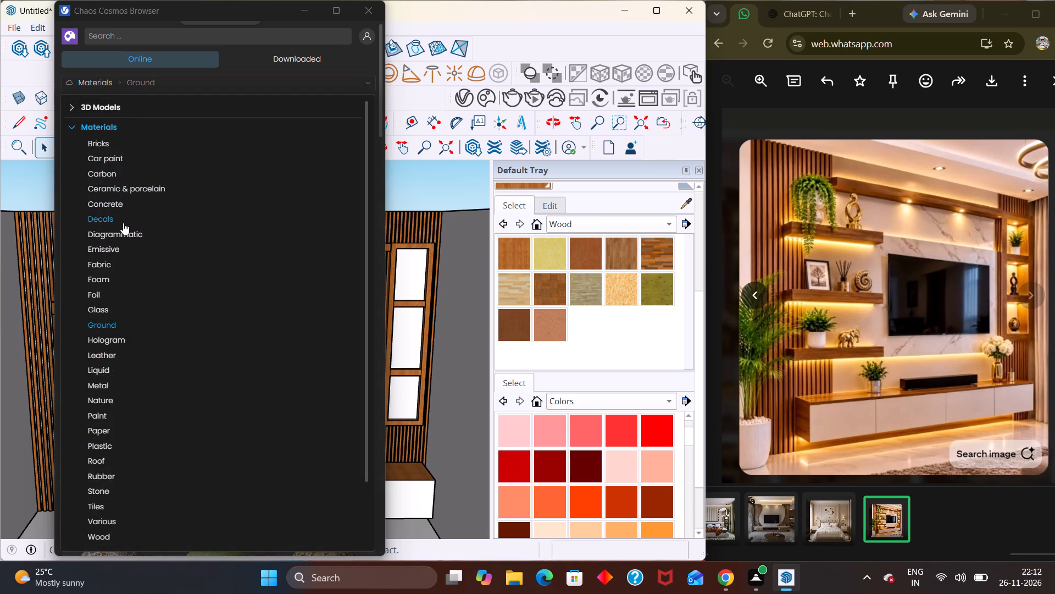
pyautogui.click(79, 127)
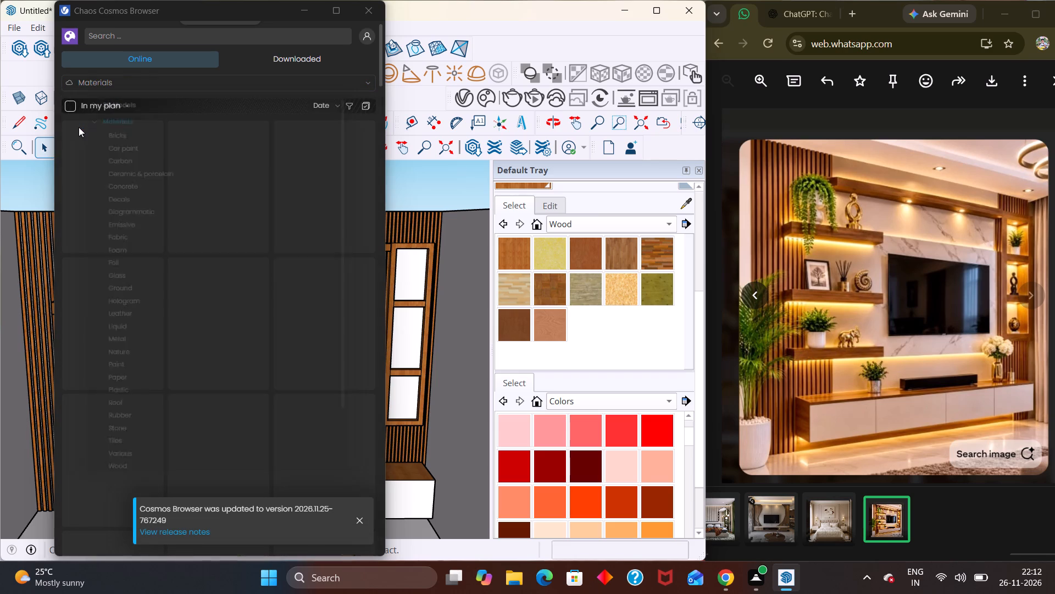
pyautogui.click(238, 85)
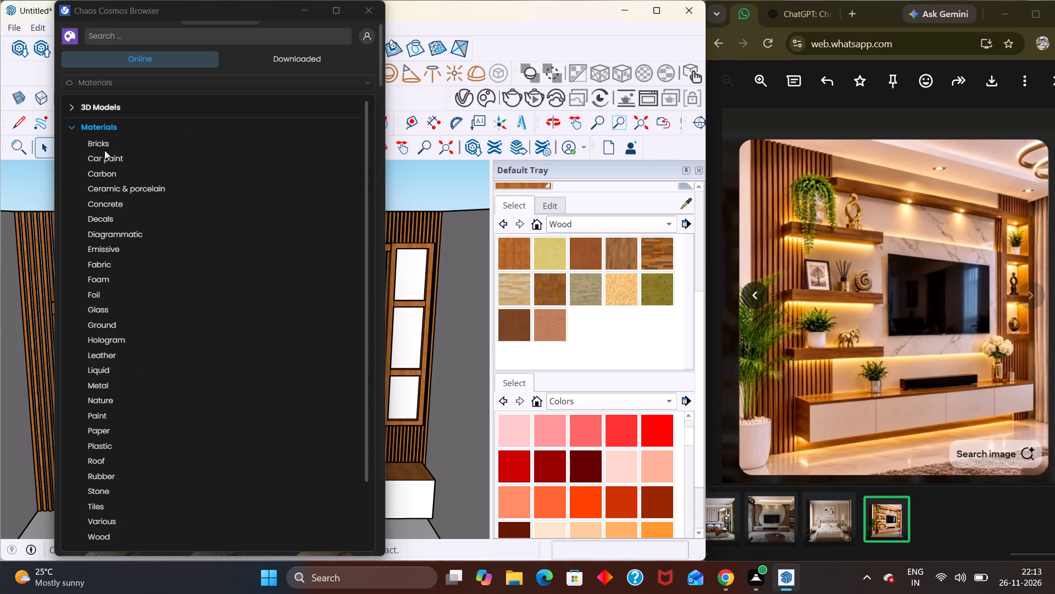
pyautogui.click(76, 127)
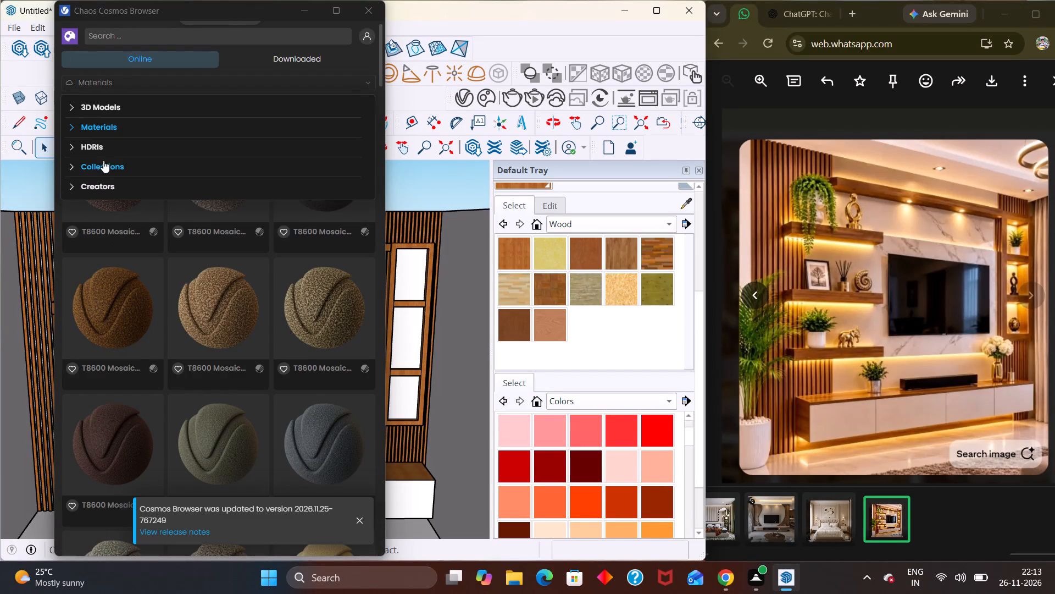
pyautogui.click(101, 191)
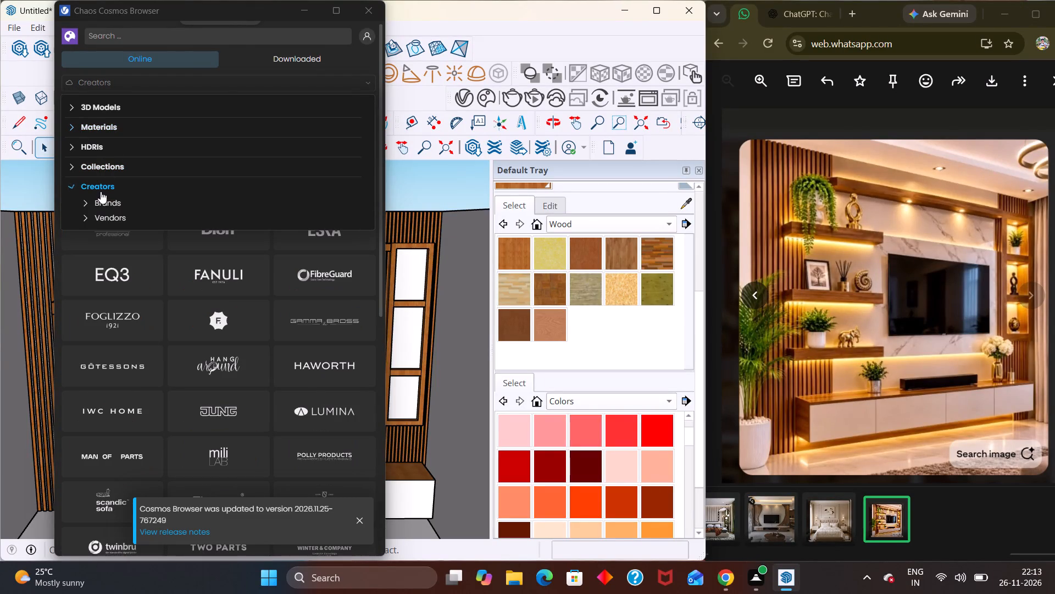
pyautogui.click(100, 167)
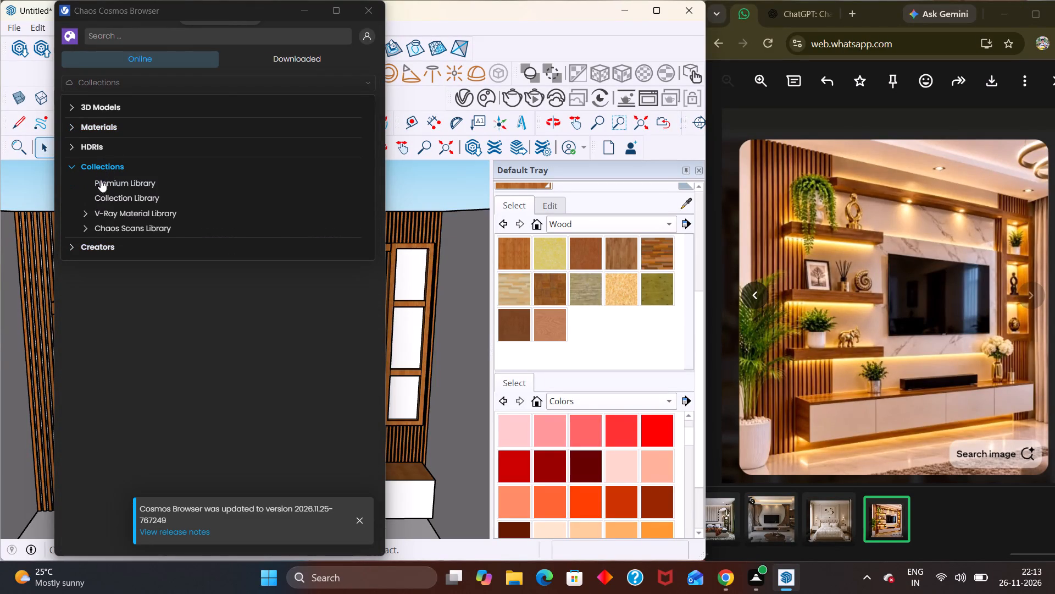
pyautogui.click(97, 152)
pyautogui.click(98, 131)
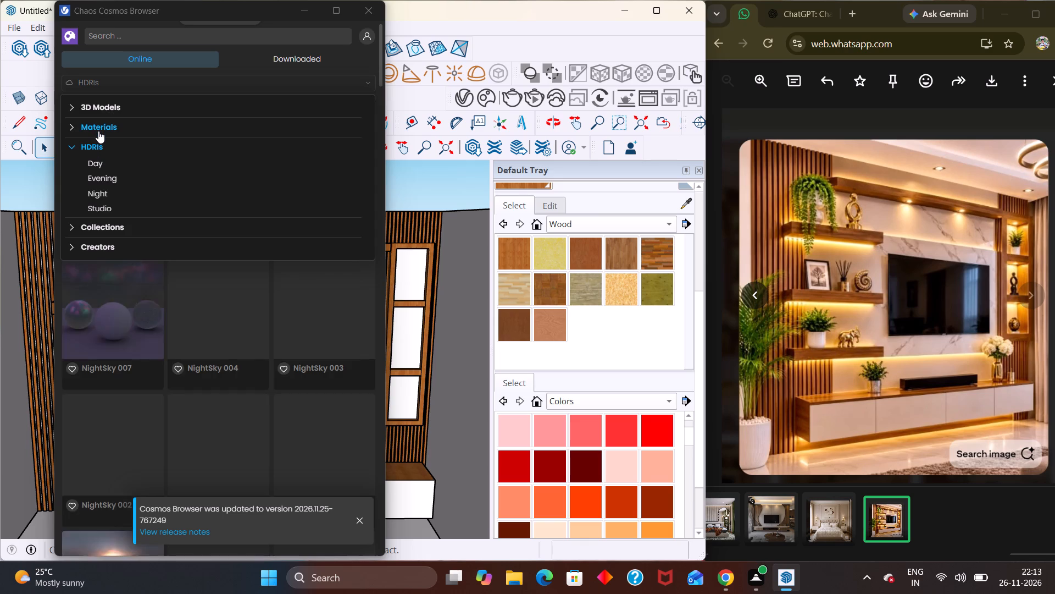
pyautogui.scroll(-3, 101, 220)
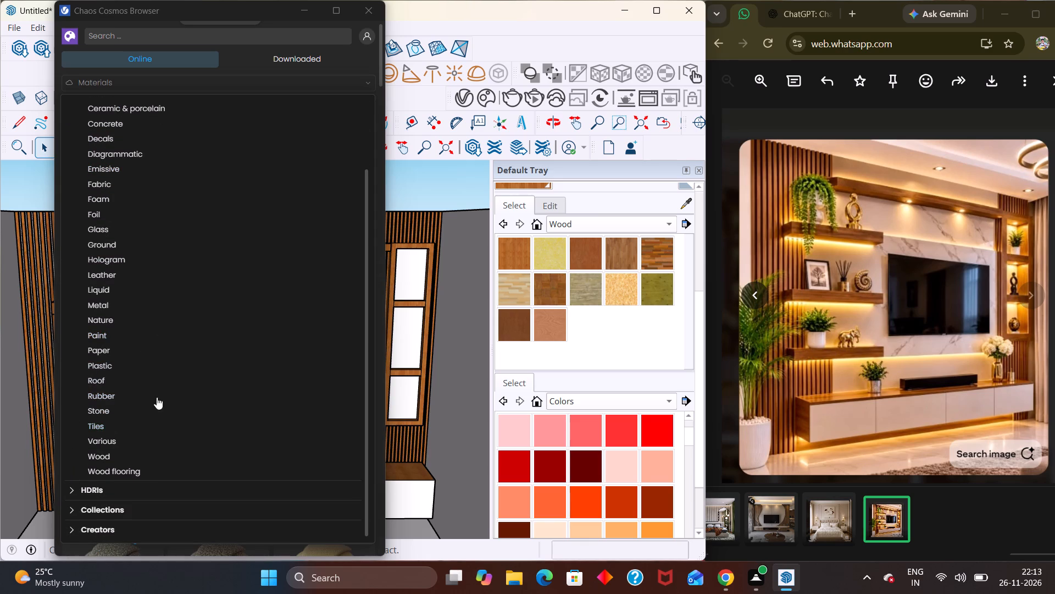
pyautogui.scroll(4, 127, 189)
# Look through the 3D Models subcategories Furniture, Accessories and Architecture, and show the Enmesh - Pattern assets.
pyautogui.click(111, 108)
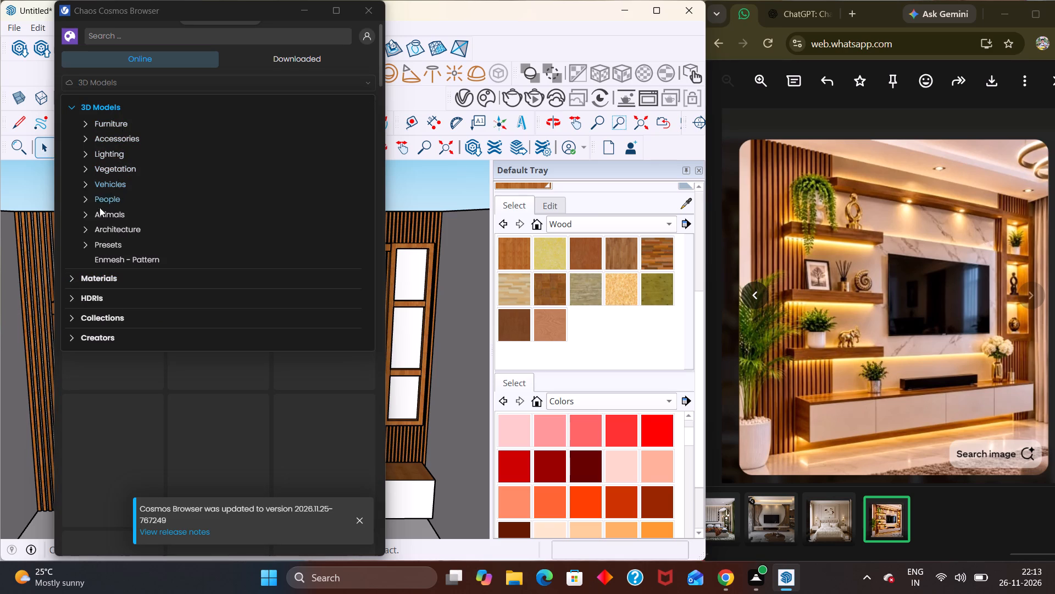
pyautogui.click(81, 127)
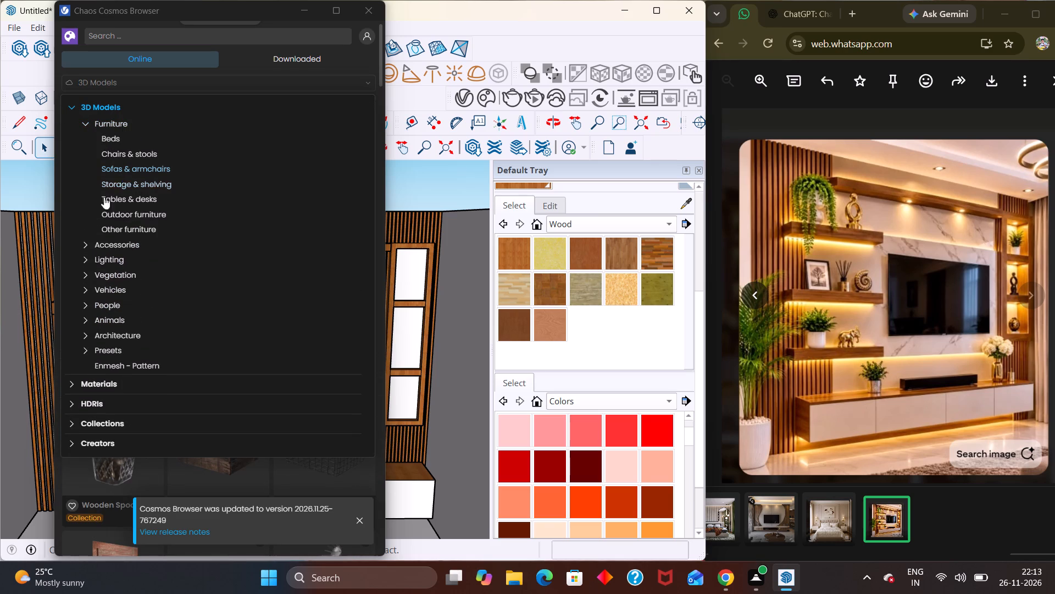
pyautogui.click(89, 243)
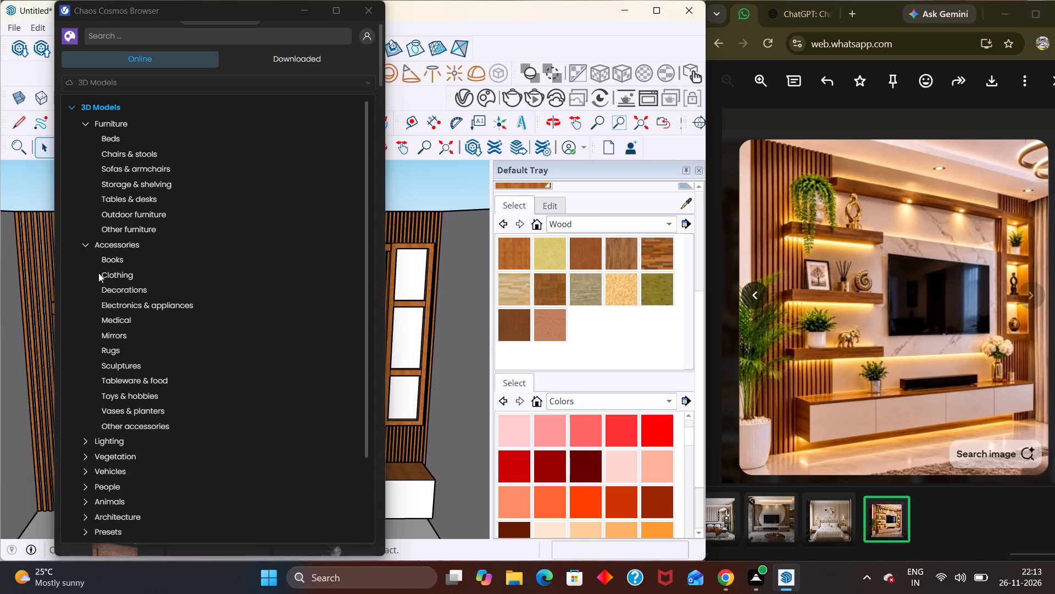
pyautogui.scroll(-3, 121, 284)
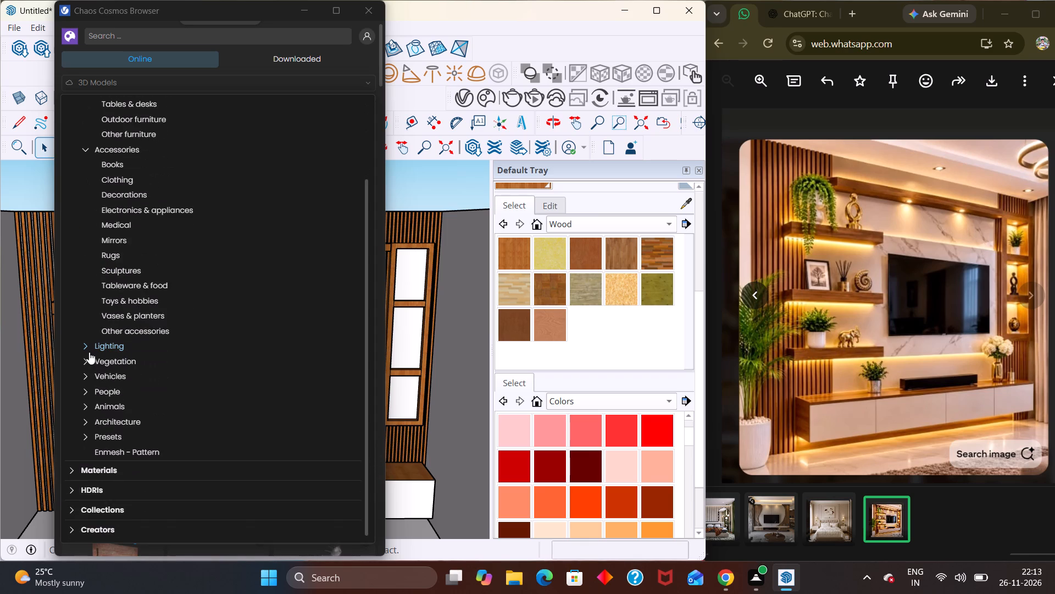
pyautogui.click(94, 425)
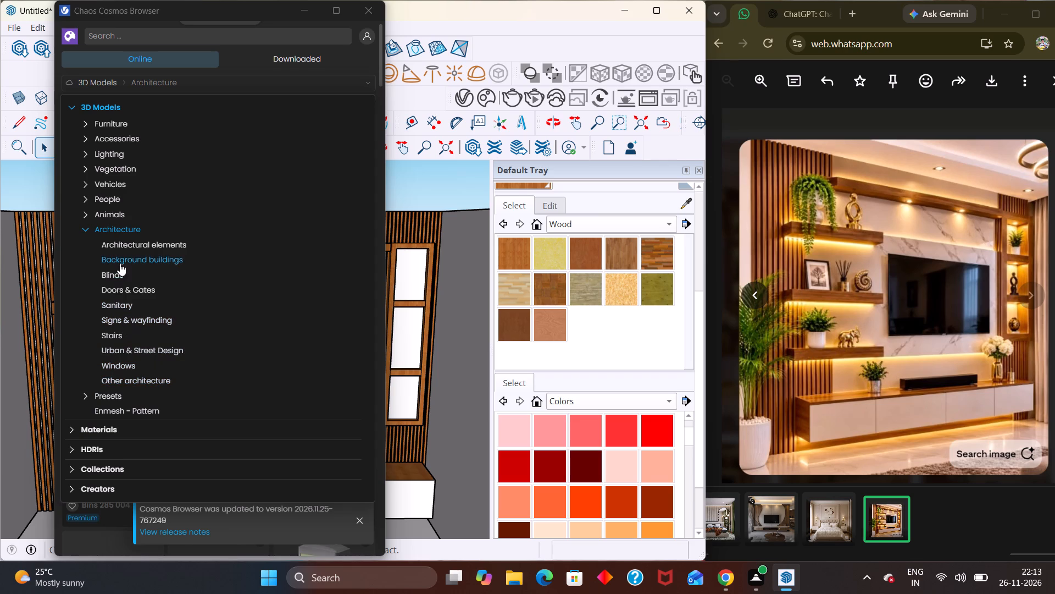
pyautogui.click(107, 413)
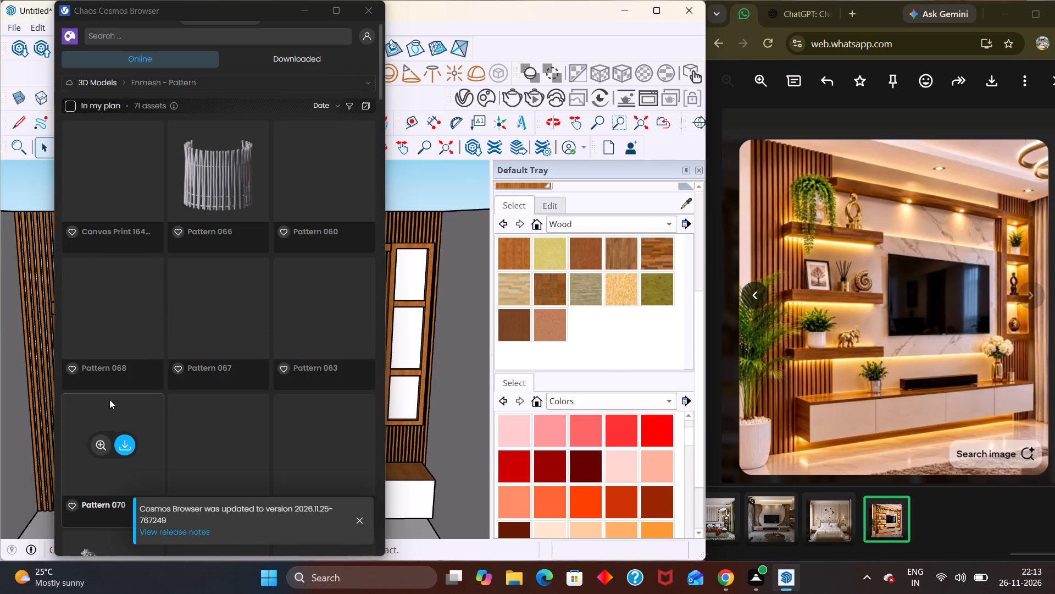
pyautogui.click(138, 86)
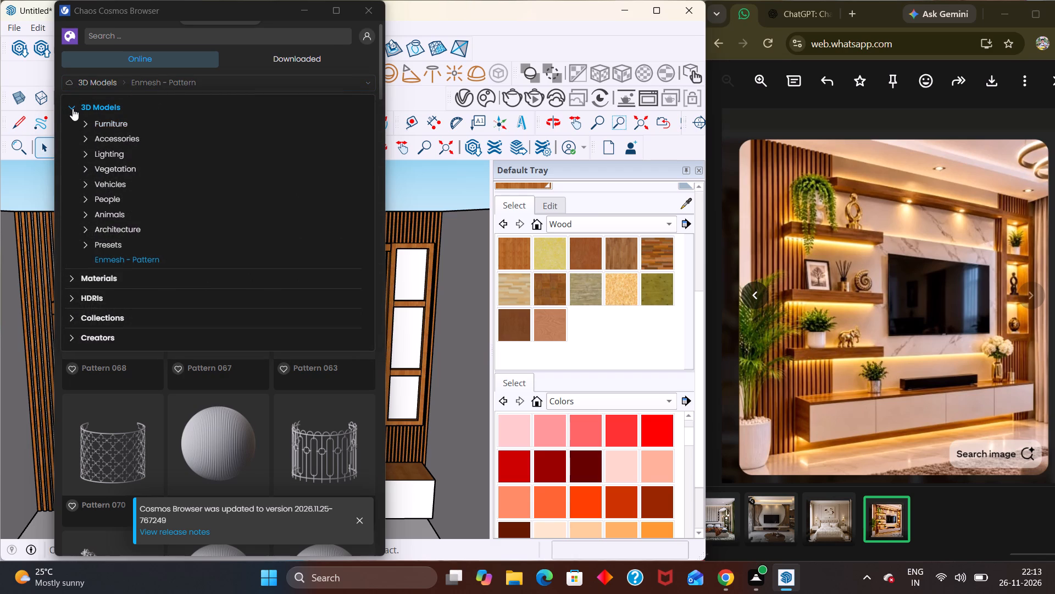
pyautogui.click(73, 108)
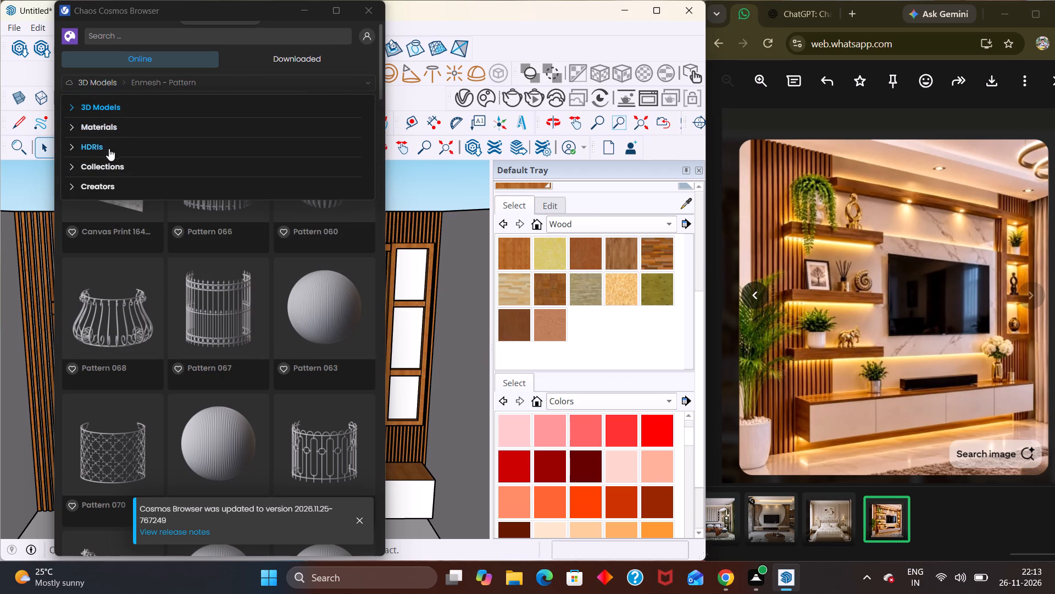
# Show the Roof materials, look through them, and close the Chaos Cosmos browser.
pyautogui.click(106, 128)
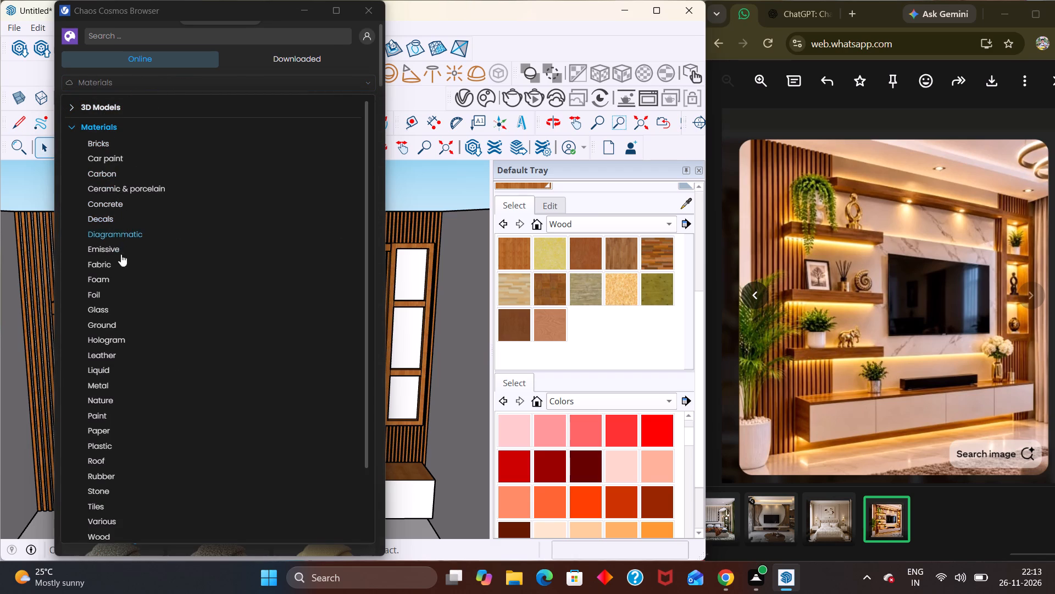
pyautogui.scroll(-1, 117, 330)
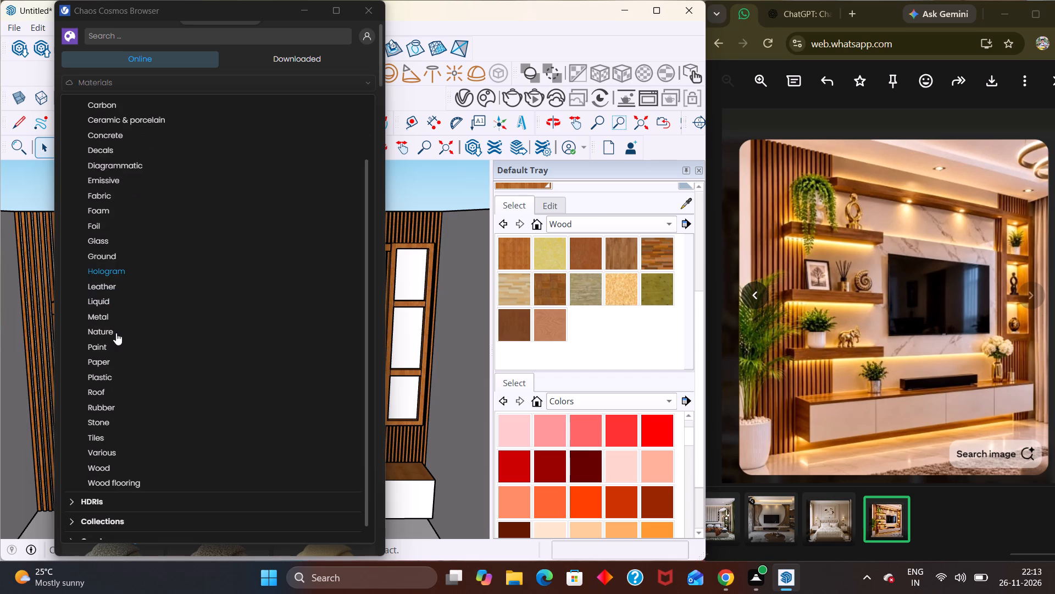
pyautogui.scroll(-2, 116, 332)
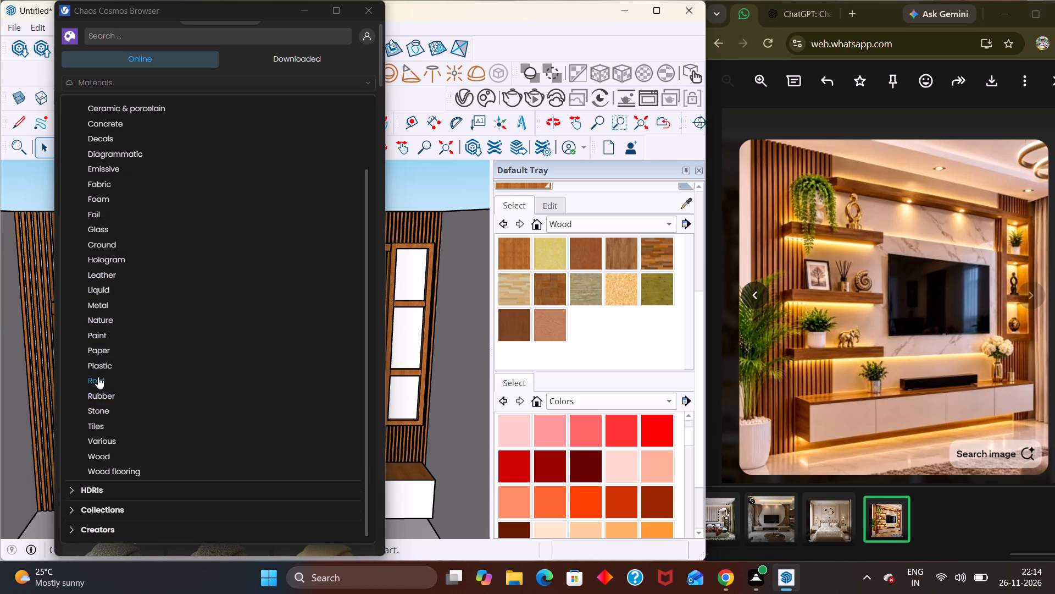
pyautogui.click(98, 381)
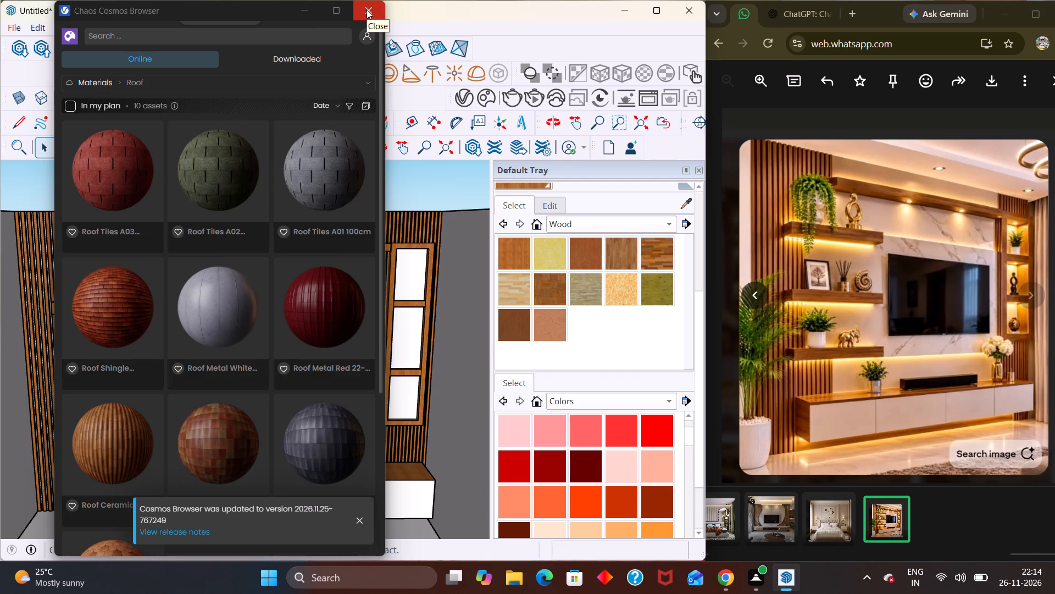
pyautogui.scroll(-6, 71, 318)
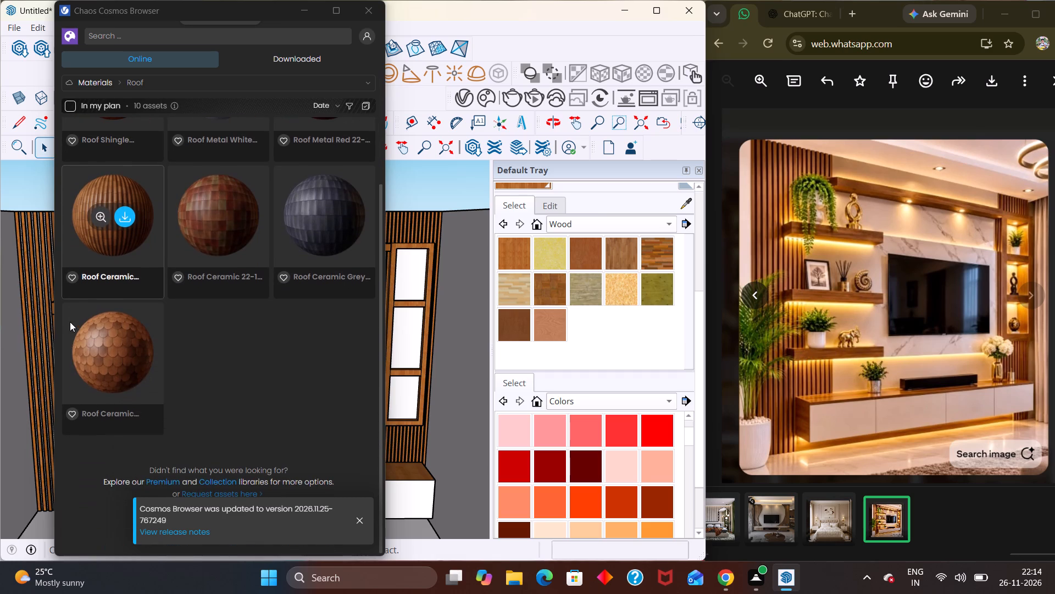
pyautogui.scroll(-2, 70, 320)
pyautogui.scroll(3, 70, 170)
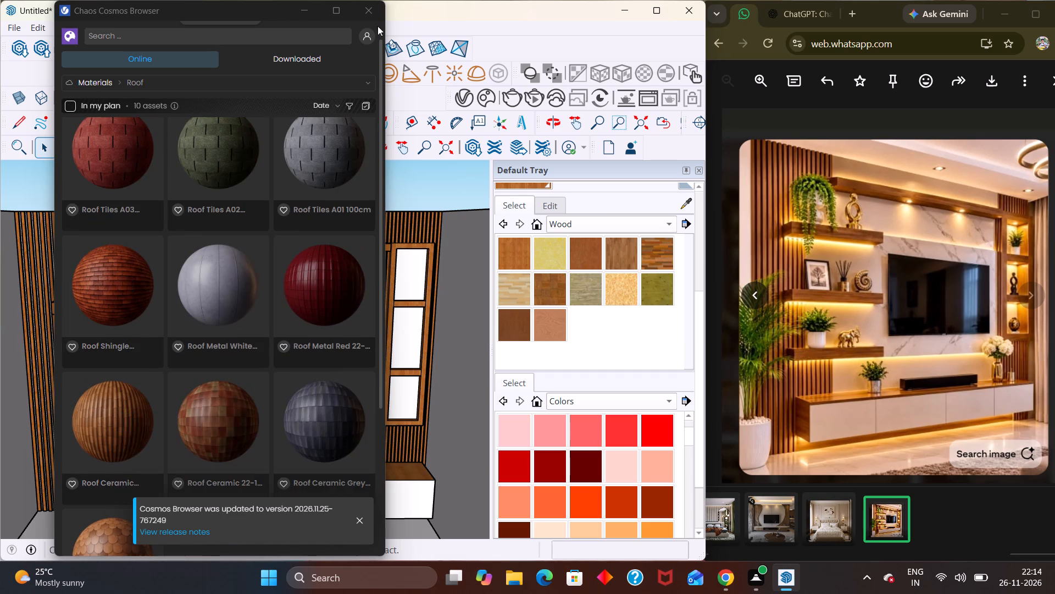
pyautogui.click(374, 9)
# Examine the TV unit wall from above and close up around the slatted panel and framed display niche beside the TV.
pyautogui.scroll(-8, 362, 160)
pyautogui.moveTo(368, 298); pyautogui.dragTo(358, 238, button='middle')
pyautogui.scroll(2, 360, 249)
pyautogui.moveTo(352, 260); pyautogui.dragTo(320, 435, button='middle')
pyautogui.scroll(-1, 321, 441)
pyautogui.scroll(1, 318, 422)
pyautogui.scroll(-4, 287, 291)
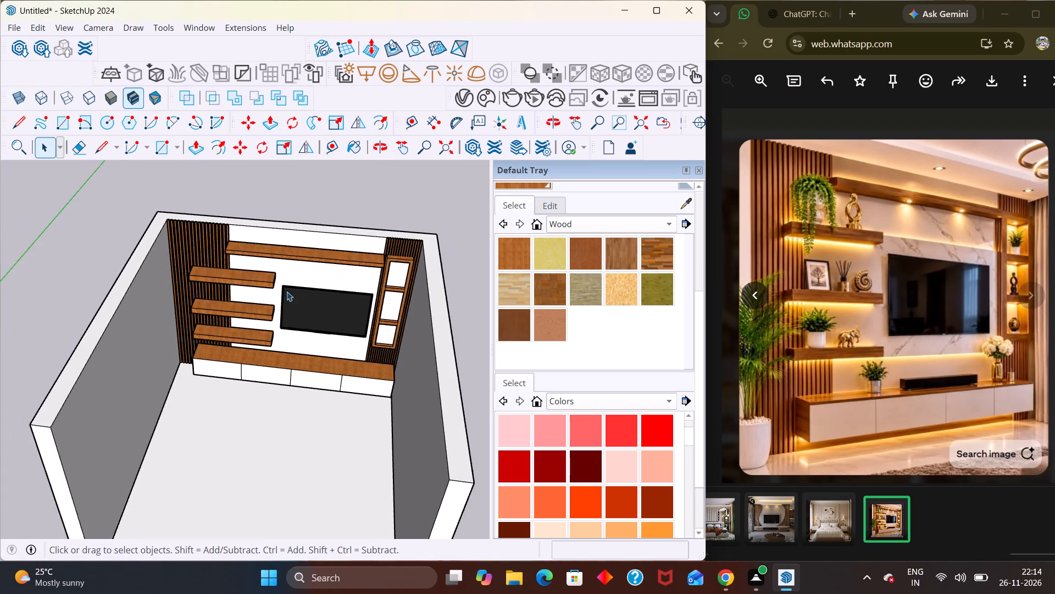
pyautogui.scroll(-3, 298, 281)
pyautogui.moveTo(409, 283); pyautogui.dragTo(417, 258, button='middle')
pyautogui.scroll(2, 409, 283)
pyautogui.scroll(4, 347, 260)
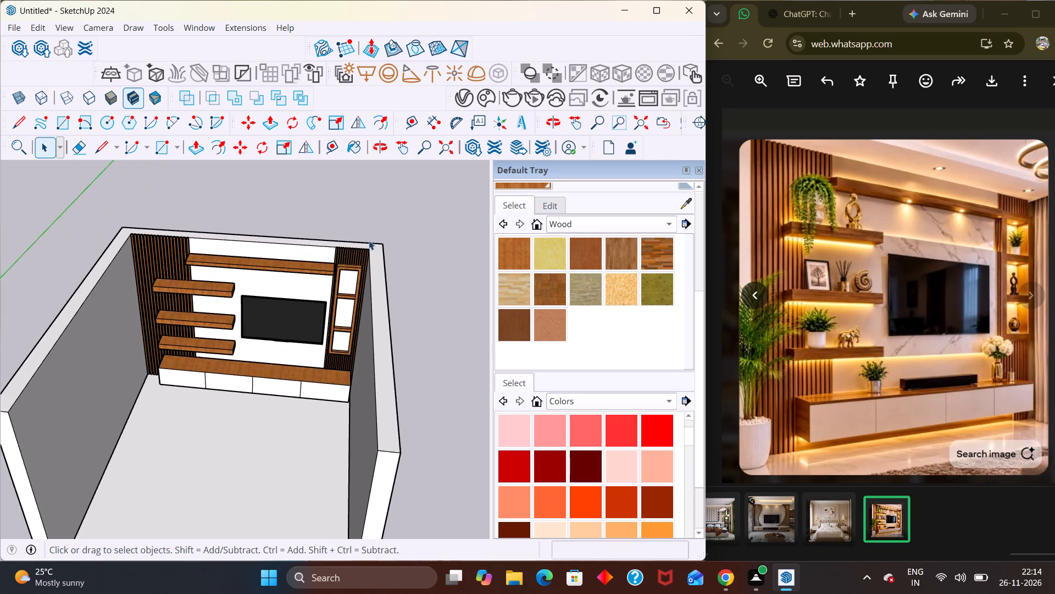
pyautogui.scroll(7, 369, 240)
pyautogui.moveTo(353, 238); pyautogui.dragTo(371, 338, button='middle')
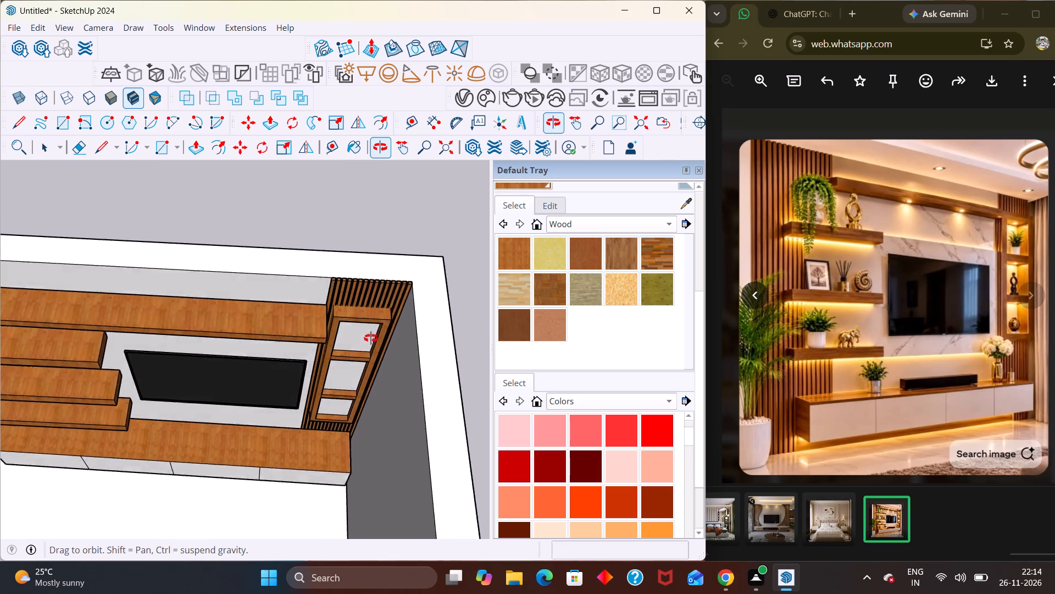
pyautogui.moveTo(371, 338); pyautogui.dragTo(347, 335, button='middle')
pyautogui.scroll(3, 348, 338)
pyautogui.scroll(-1, 336, 297)
pyautogui.scroll(7, 336, 297)
pyautogui.scroll(-2, 340, 290)
pyautogui.scroll(1, 340, 298)
pyautogui.scroll(-1, 340, 301)
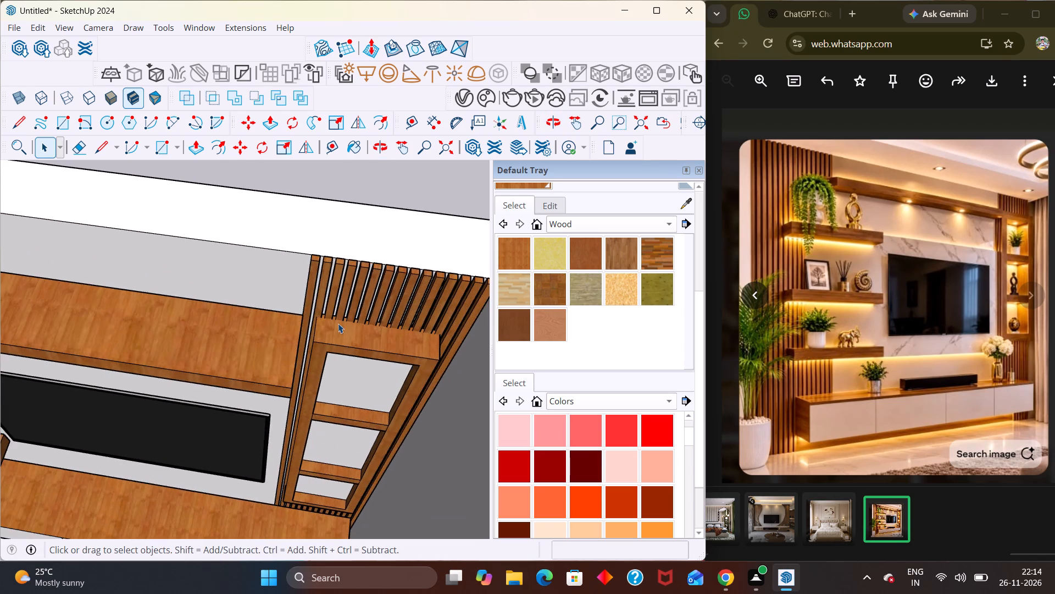
pyautogui.moveTo(324, 339); pyautogui.dragTo(388, 235, button='middle')
pyautogui.scroll(1, 388, 235)
pyautogui.scroll(-11, 386, 200)
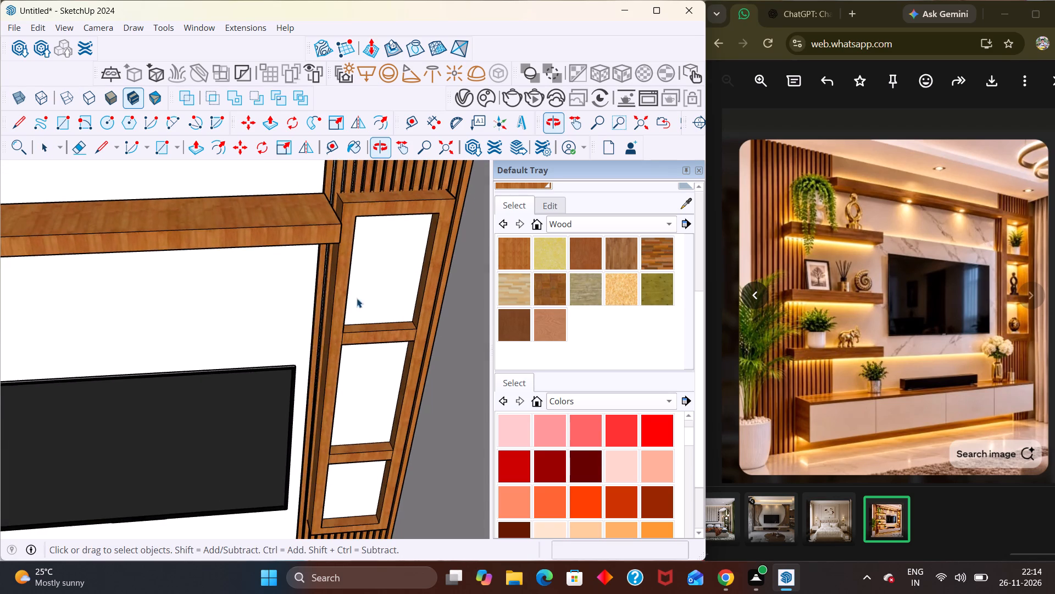
# Examine the whole room and TV unit wall from the front and at an angle to compare with the reference image.
pyautogui.scroll(-11, 362, 251)
pyautogui.moveTo(327, 311); pyautogui.dragTo(321, 252, button='middle')
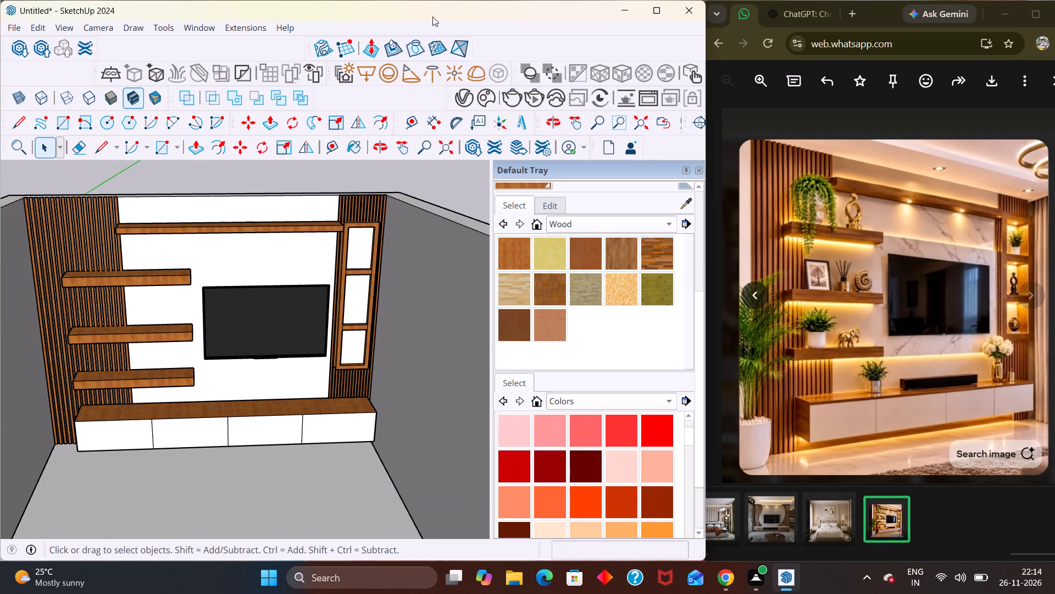
pyautogui.scroll(-3, 388, 13)
pyautogui.scroll(-3, 300, 240)
pyautogui.moveTo(285, 268); pyautogui.dragTo(284, 267, button='middle')
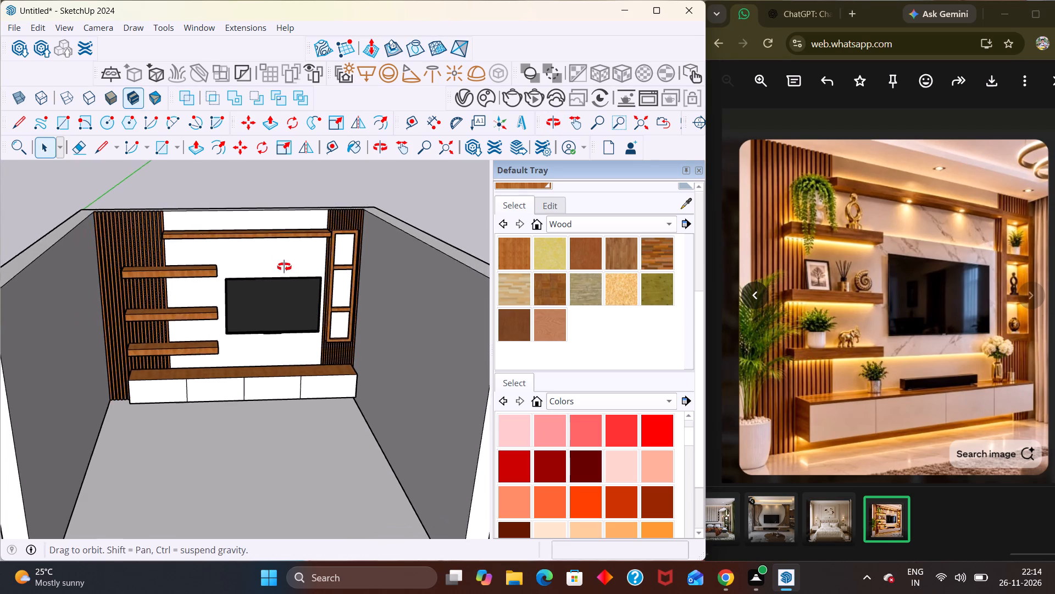
pyautogui.moveTo(284, 267); pyautogui.dragTo(284, 253, button='middle')
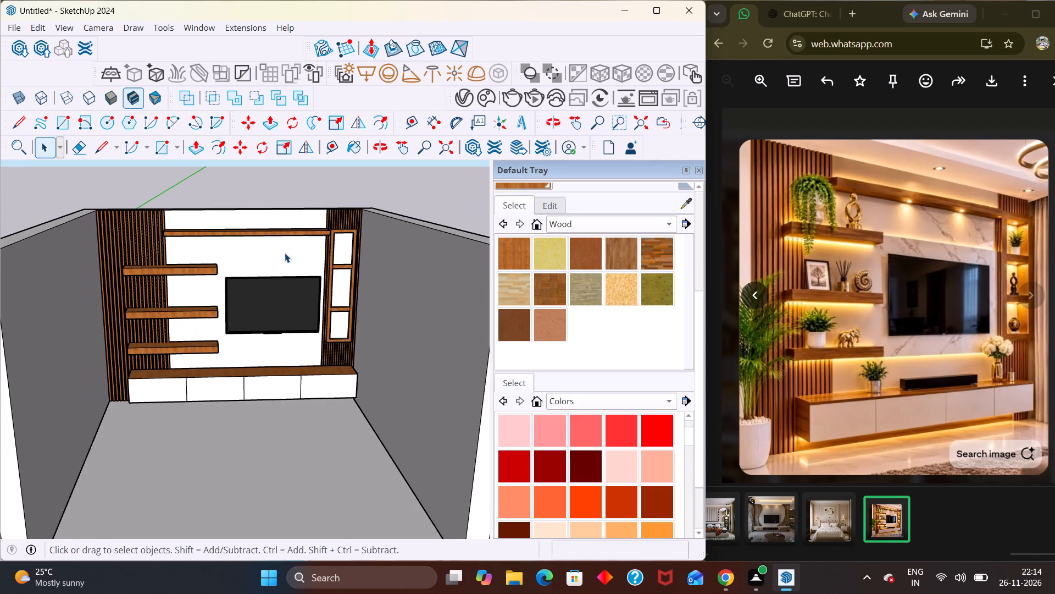
pyautogui.scroll(-2, 268, 362)
pyautogui.moveTo(262, 373); pyautogui.dragTo(254, 372, button='middle')
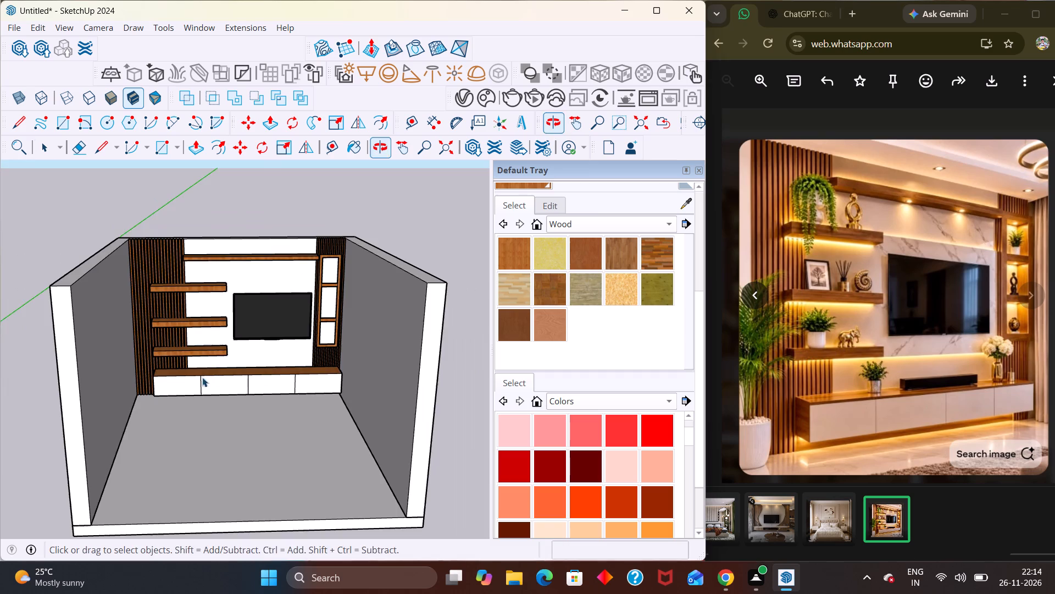
pyautogui.moveTo(199, 378); pyautogui.dragTo(155, 353, button='middle')
pyautogui.scroll(3, 199, 378)
pyautogui.moveTo(138, 365); pyautogui.dragTo(210, 497, button='middle')
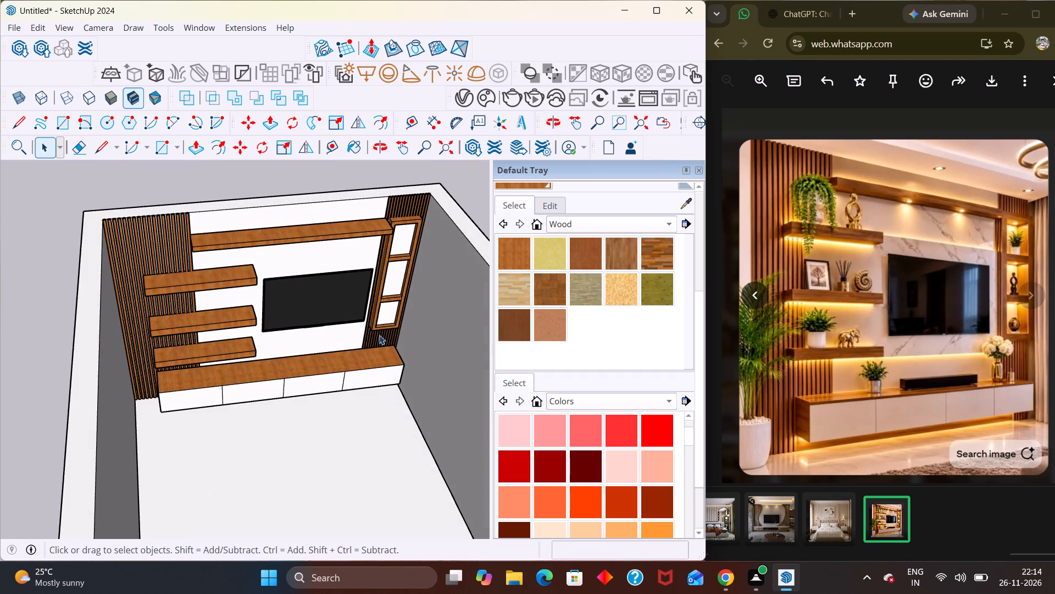
# Open 3D Warehouse, dismiss the promotional offer, and search the models for small plant.
pyautogui.click(24, 53)
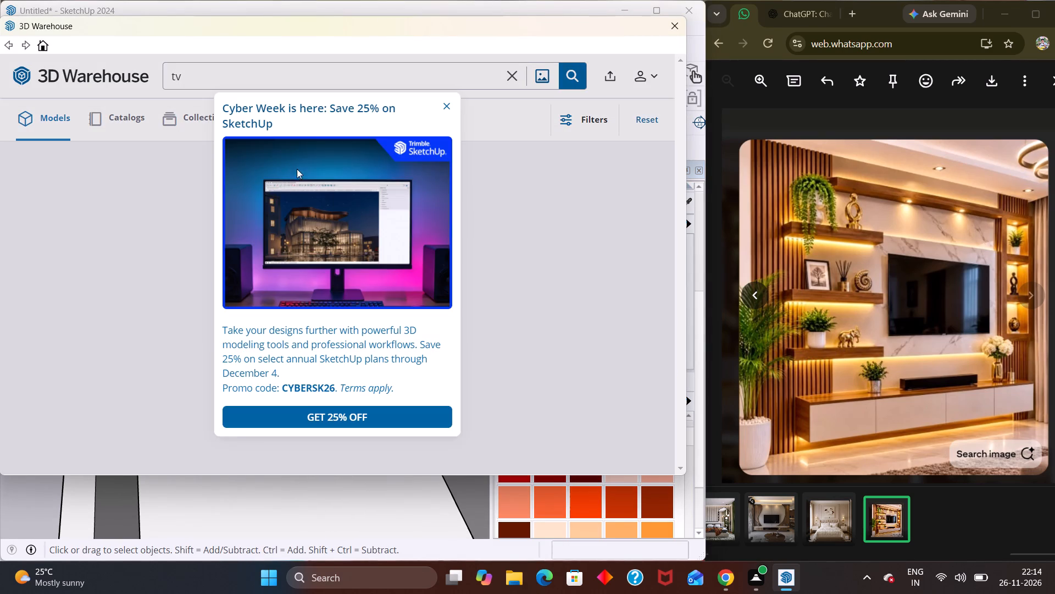
pyautogui.click(445, 103)
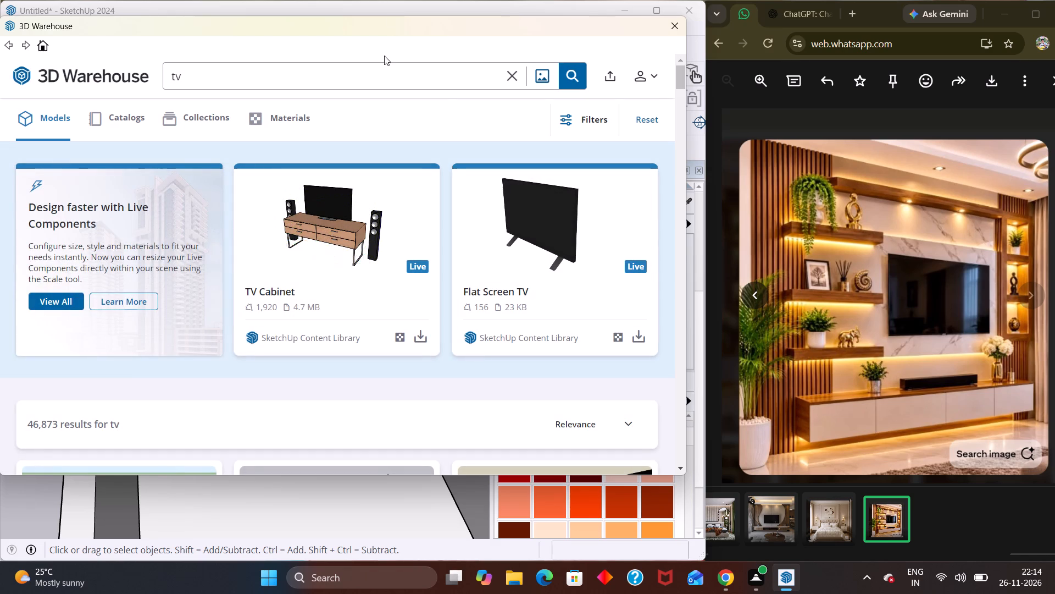
pyautogui.click(382, 74)
pyautogui.press('BackSpace')
pyautogui.press('BackSpace')
pyautogui.press('BackSpace')
pyautogui.press('BackSpace')
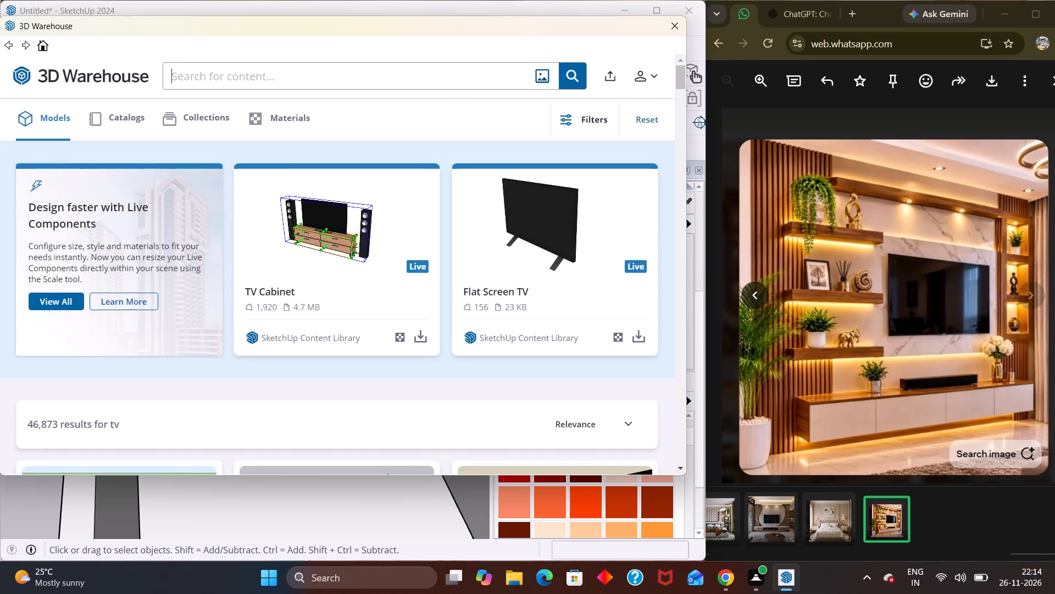
pyautogui.write('sm')
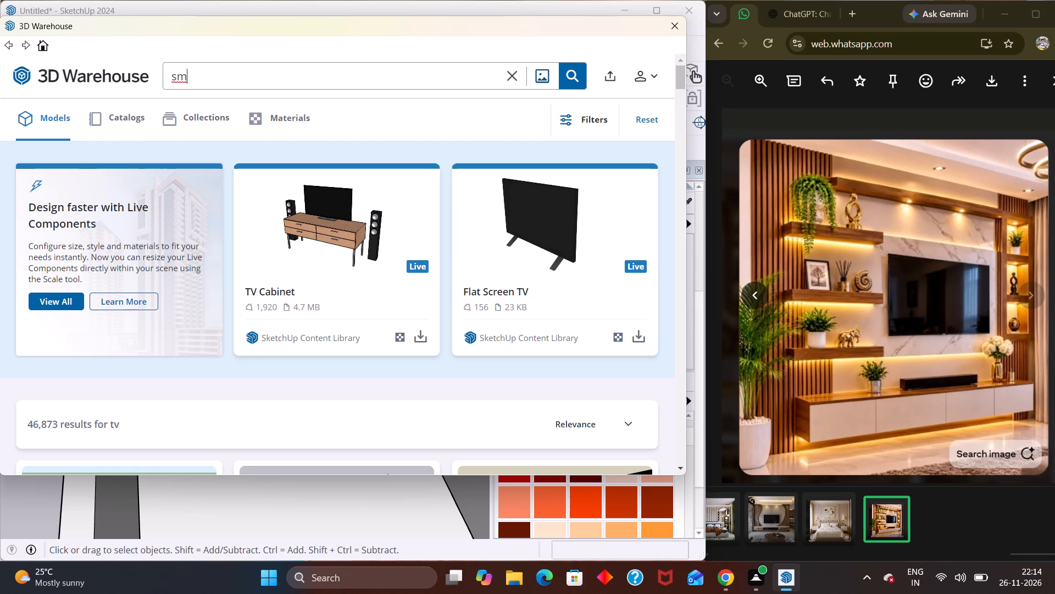
pyautogui.press('a')
pyautogui.write('ll pl')
pyautogui.press('a')
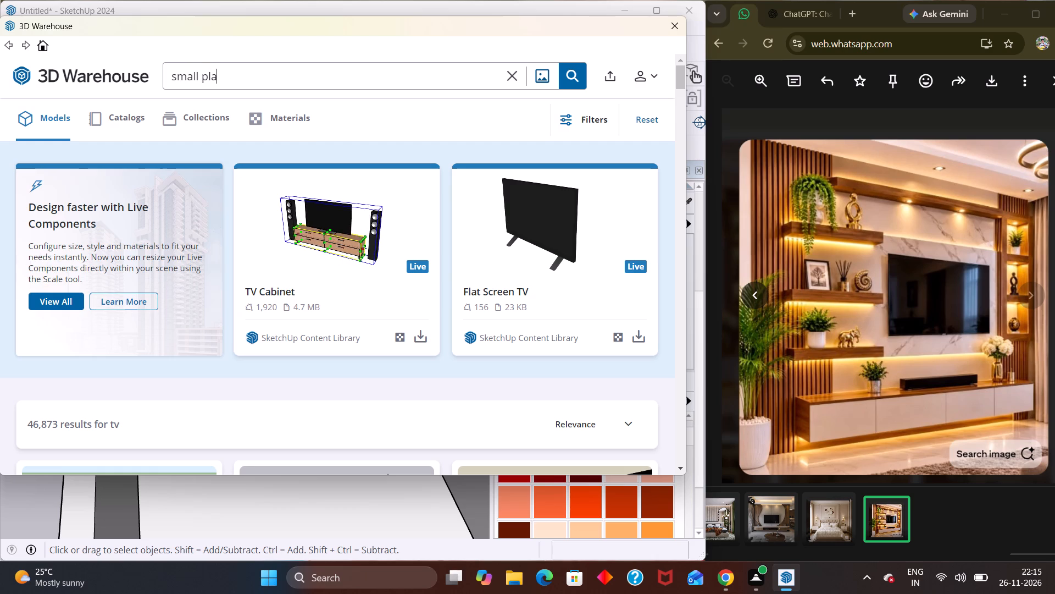
pyautogui.write('nt')
pyautogui.press('Return')
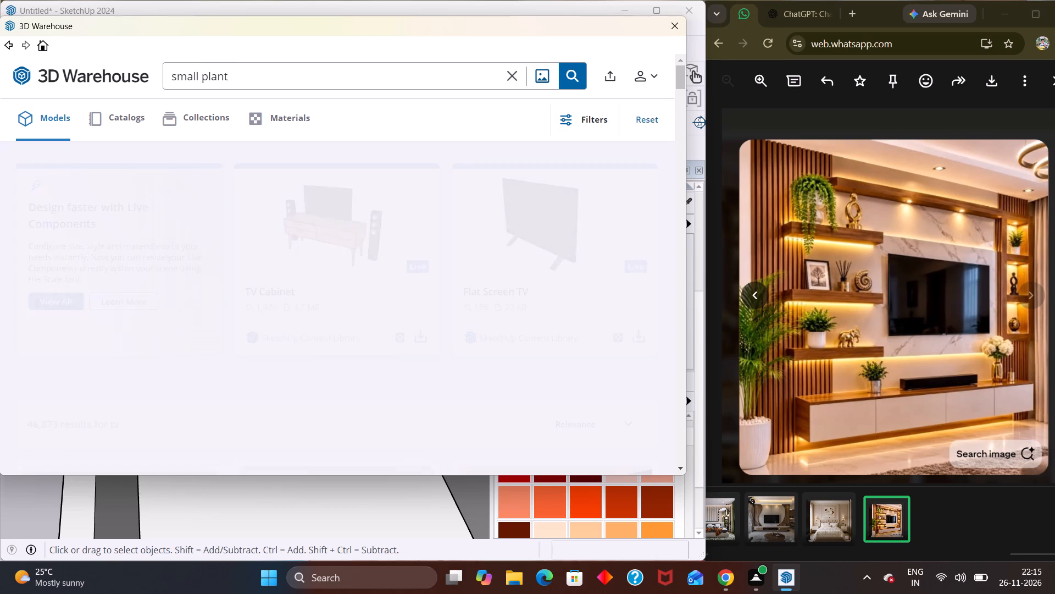
# Look through the small plant models for shelf plants like those in the reference image.
pyautogui.scroll(-1, 347, 275)
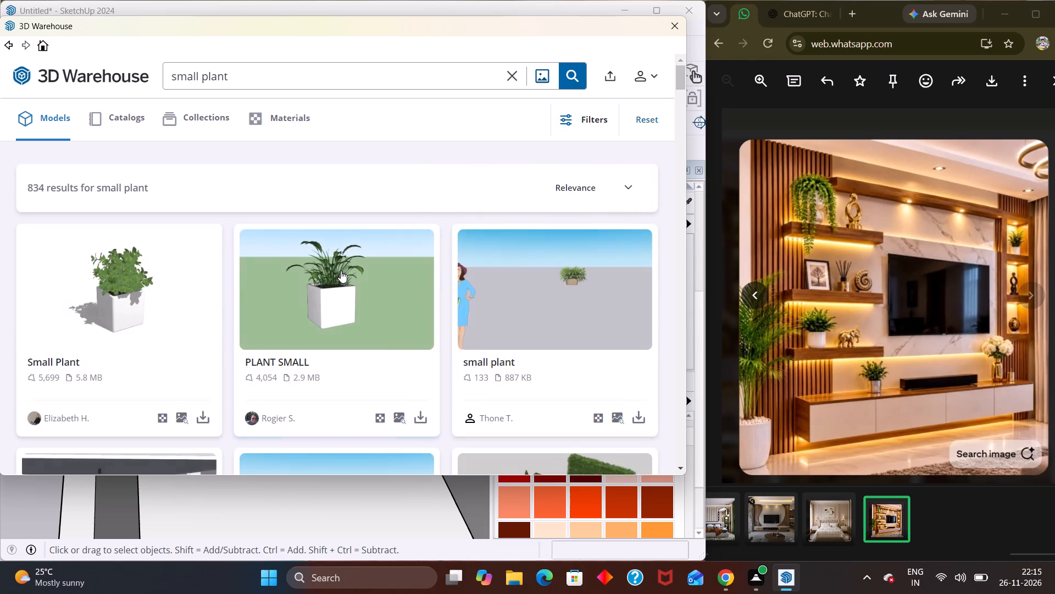
pyautogui.scroll(-10, 320, 287)
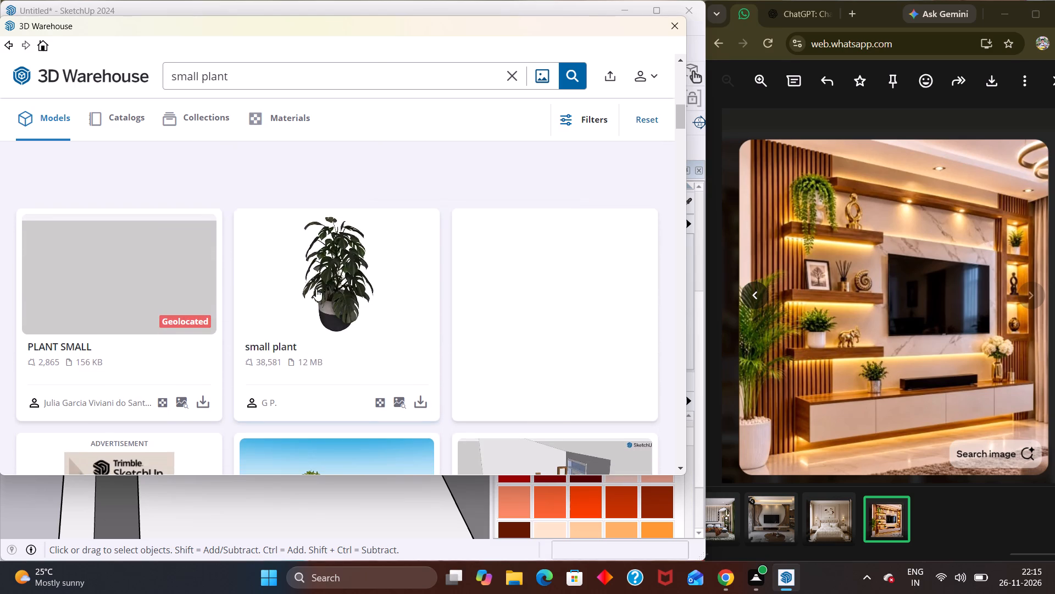
pyautogui.scroll(-3, 316, 289)
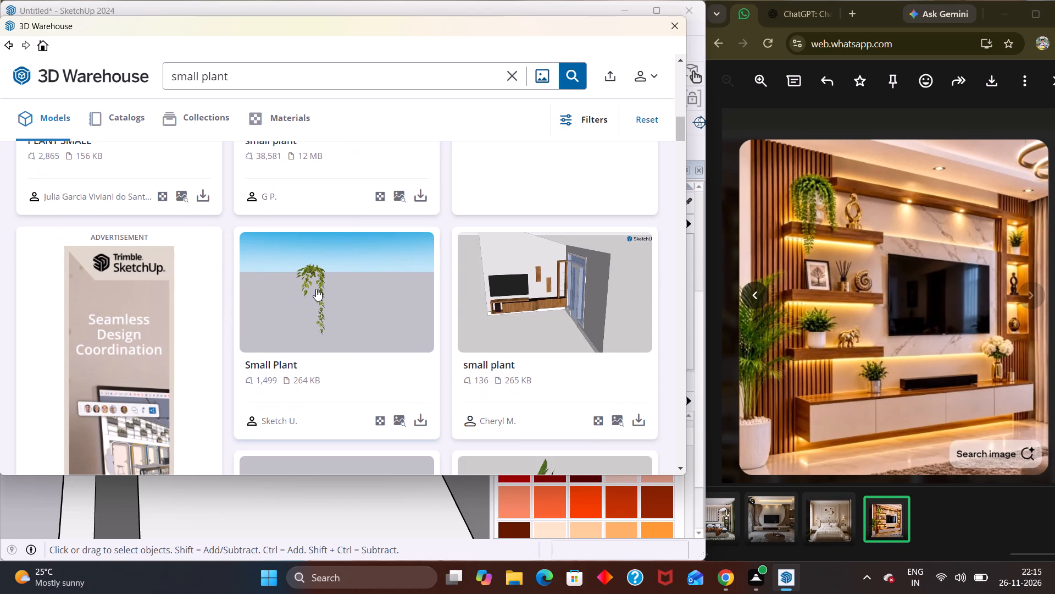
pyautogui.scroll(-17, 316, 289)
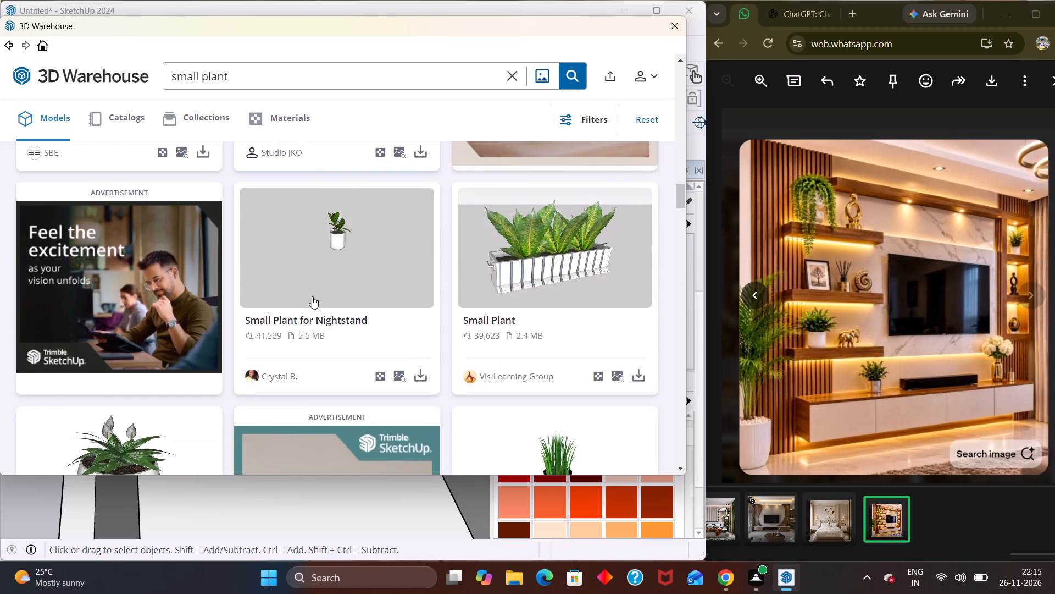
pyautogui.scroll(-7, 312, 296)
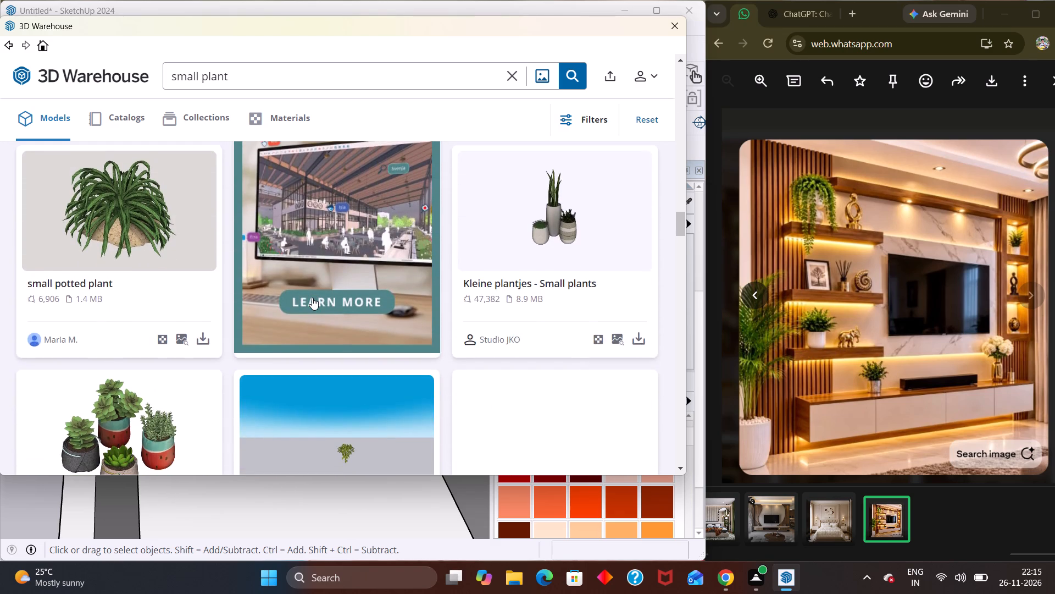
pyautogui.scroll(-11, 312, 298)
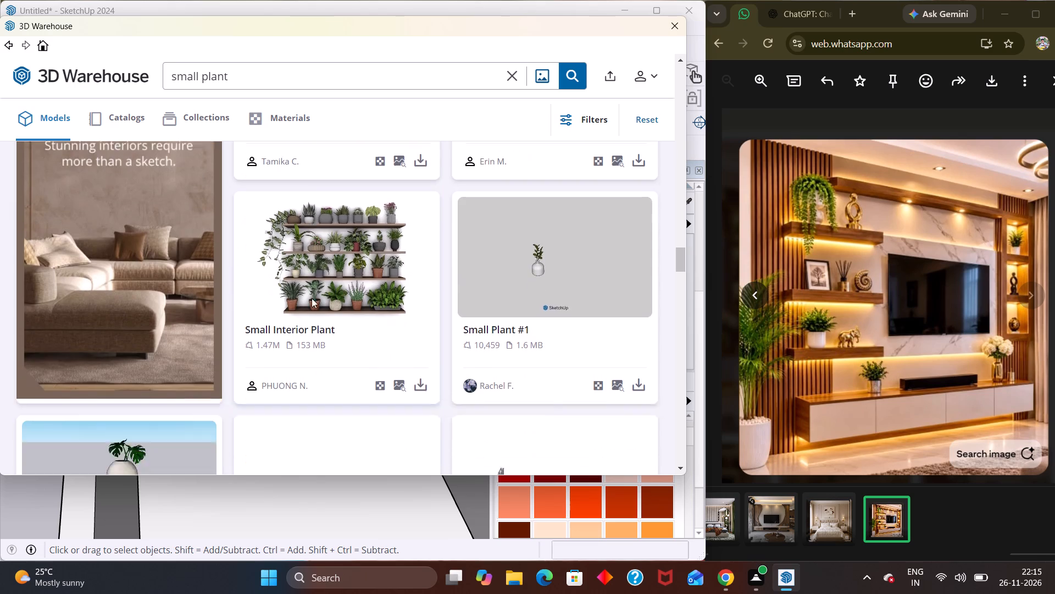
pyautogui.scroll(-7, 263, 265)
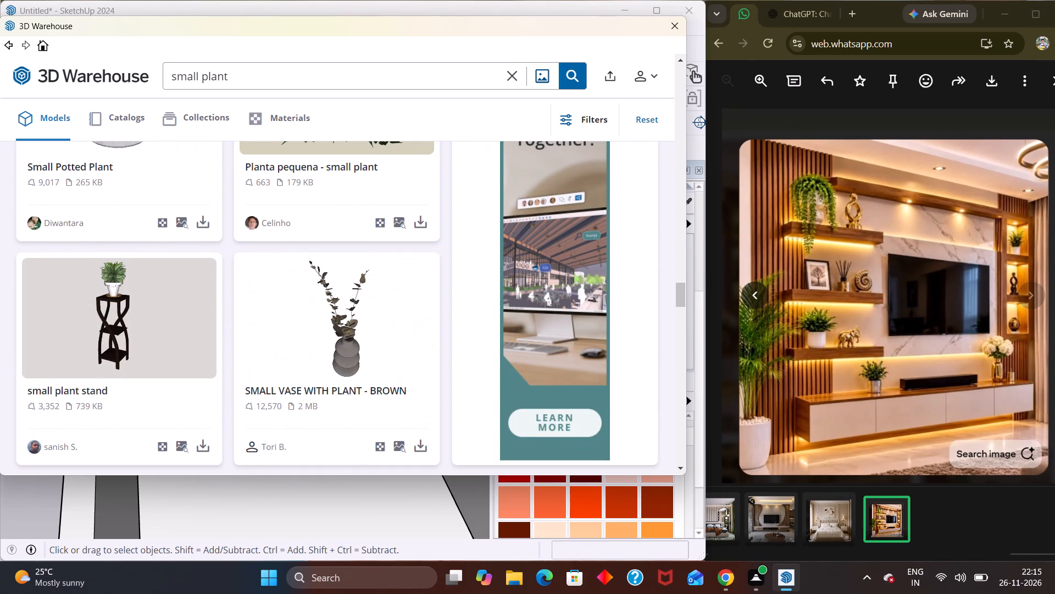
# Broaden the 3D Warehouse model search to plant.
pyautogui.click(202, 73)
pyautogui.press('BackSpace')
pyautogui.press('BackSpace')
pyautogui.press('BackSpace')
pyautogui.press('BackSpace')
pyautogui.press('BackSpace')
pyautogui.press('BackSpace')
pyautogui.press('BackSpace')
pyautogui.press('BackSpace')
pyautogui.press('BackSpace')
pyautogui.press('BackSpace')
pyautogui.press('BackSpace')
pyautogui.press('BackSpace')
pyautogui.press('BackSpace')
pyautogui.press('Return')
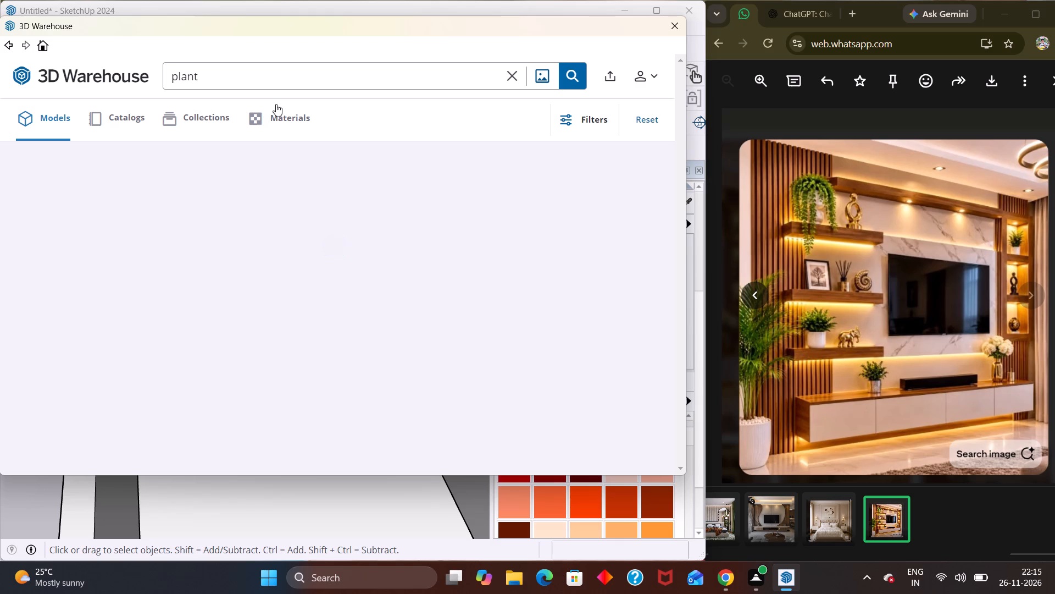
# Look through the plant models for hanging, potted and tall floor plants matching the reference image.
pyautogui.scroll(-7, 330, 246)
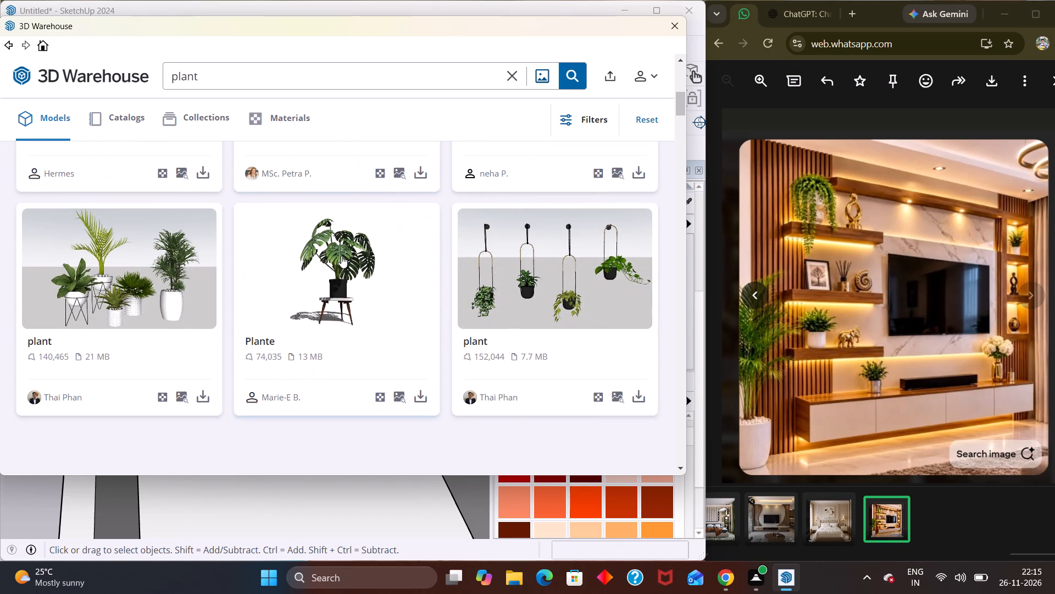
pyautogui.scroll(-1, 341, 256)
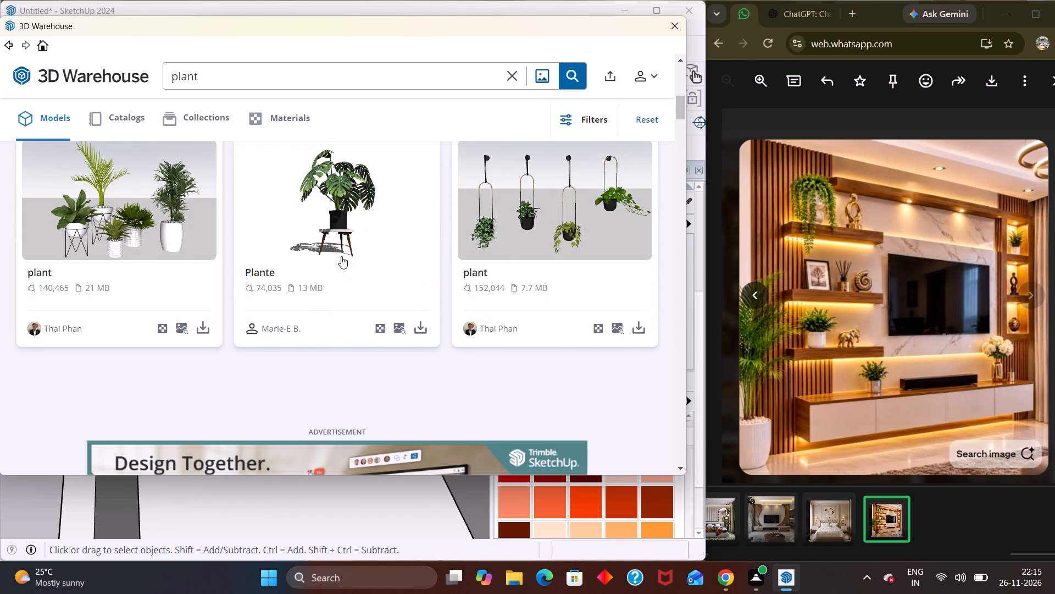
pyautogui.scroll(-1, 341, 256)
pyautogui.scroll(1, 341, 256)
pyautogui.scroll(-9, 341, 256)
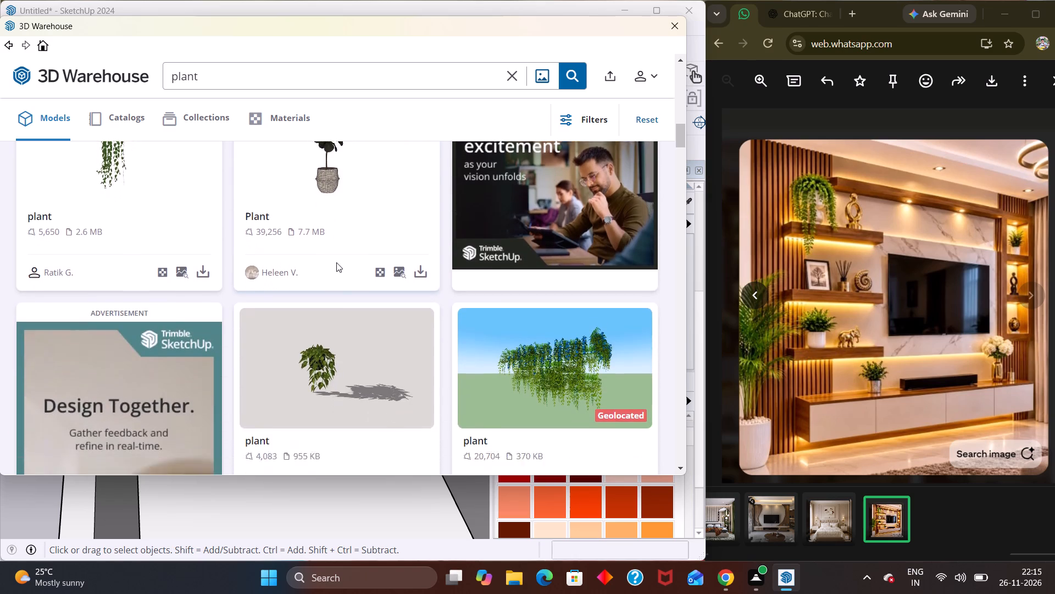
pyautogui.scroll(-5, 336, 260)
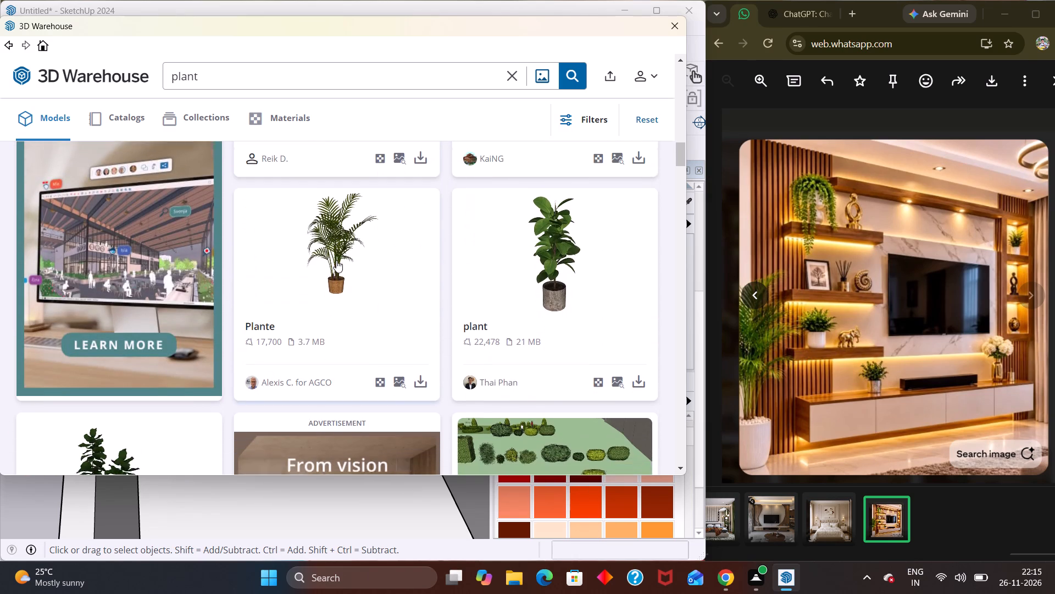
pyautogui.scroll(-7, 336, 260)
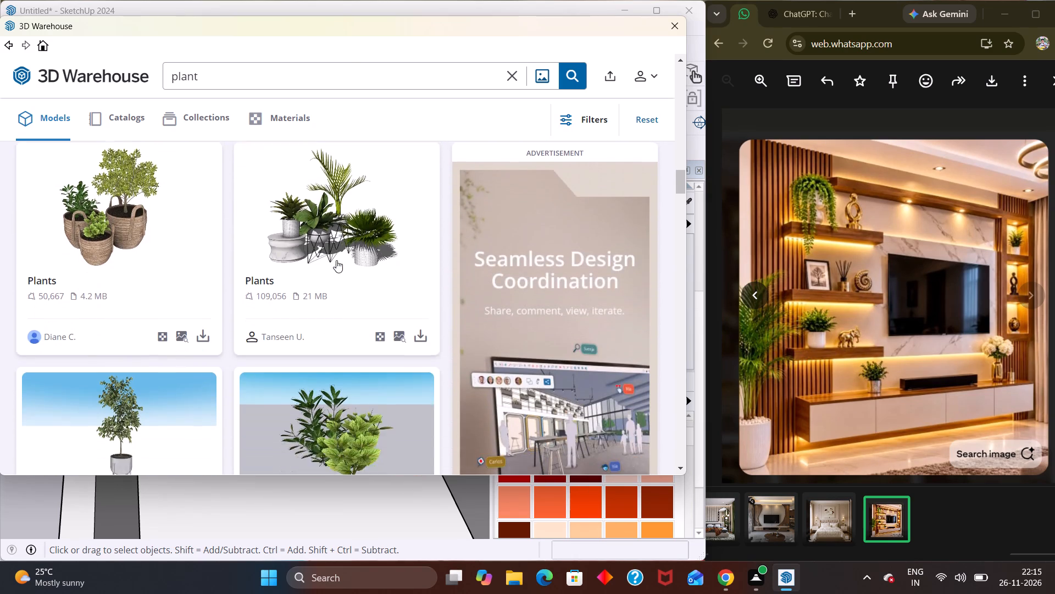
pyautogui.scroll(-2, 336, 260)
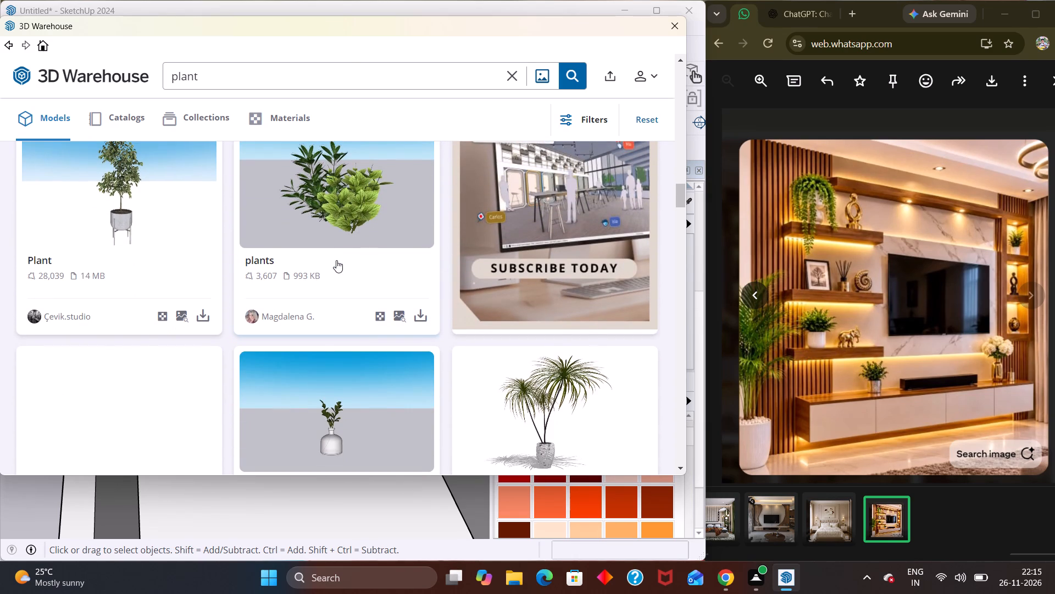
pyautogui.scroll(-7, 336, 260)
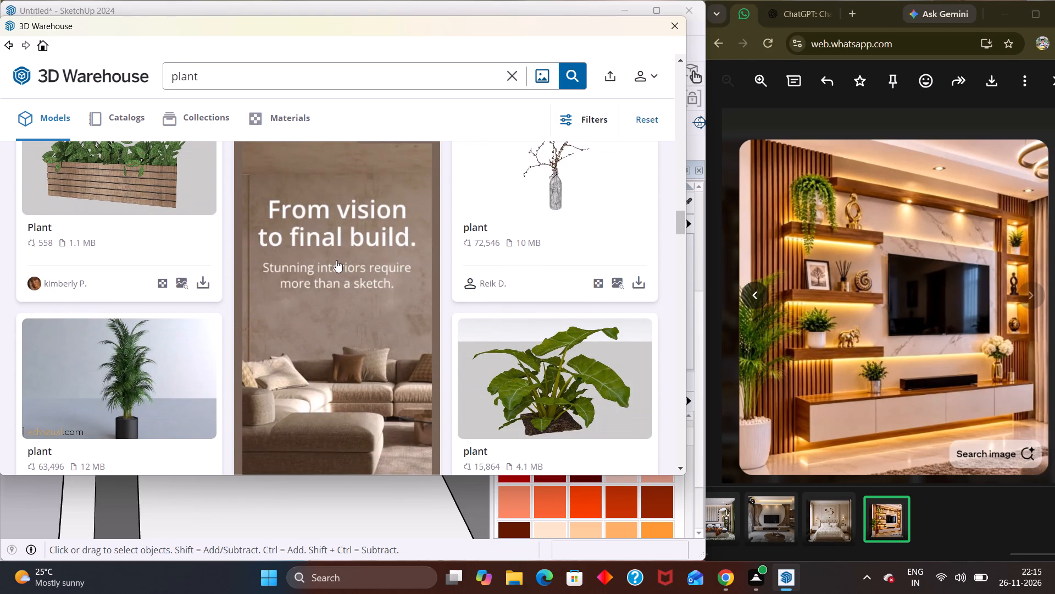
pyautogui.scroll(-5, 336, 260)
pyautogui.scroll(1, 337, 258)
pyautogui.scroll(-1, 337, 259)
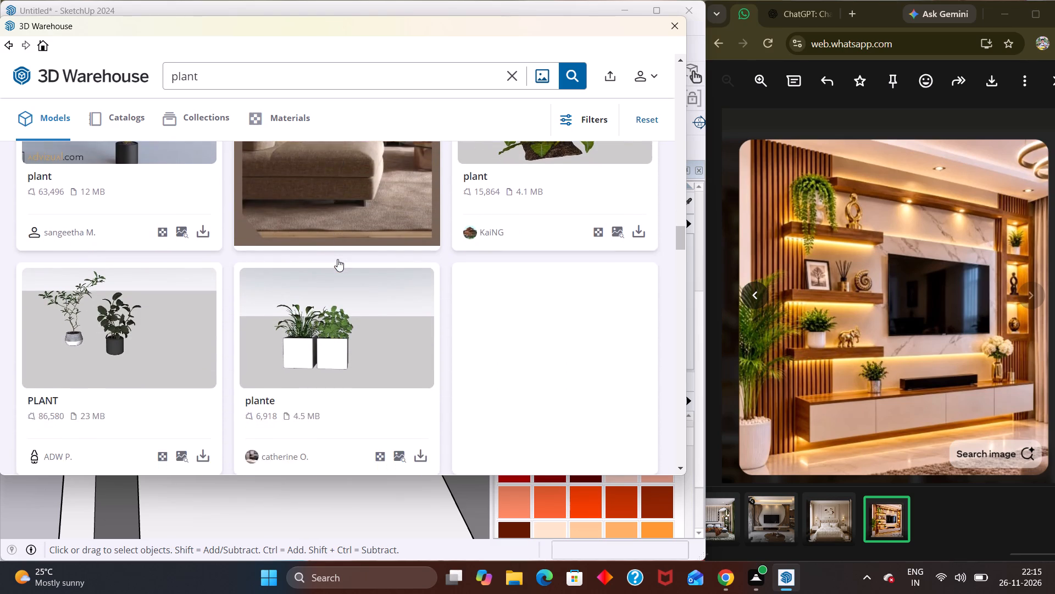
pyautogui.scroll(-3, 337, 259)
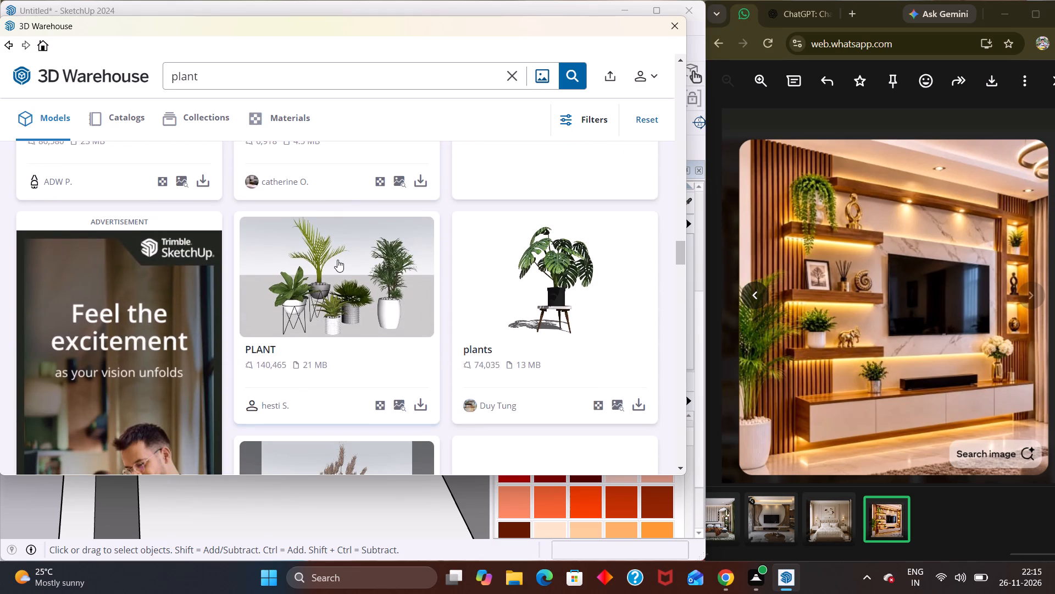
pyautogui.scroll(-8, 337, 260)
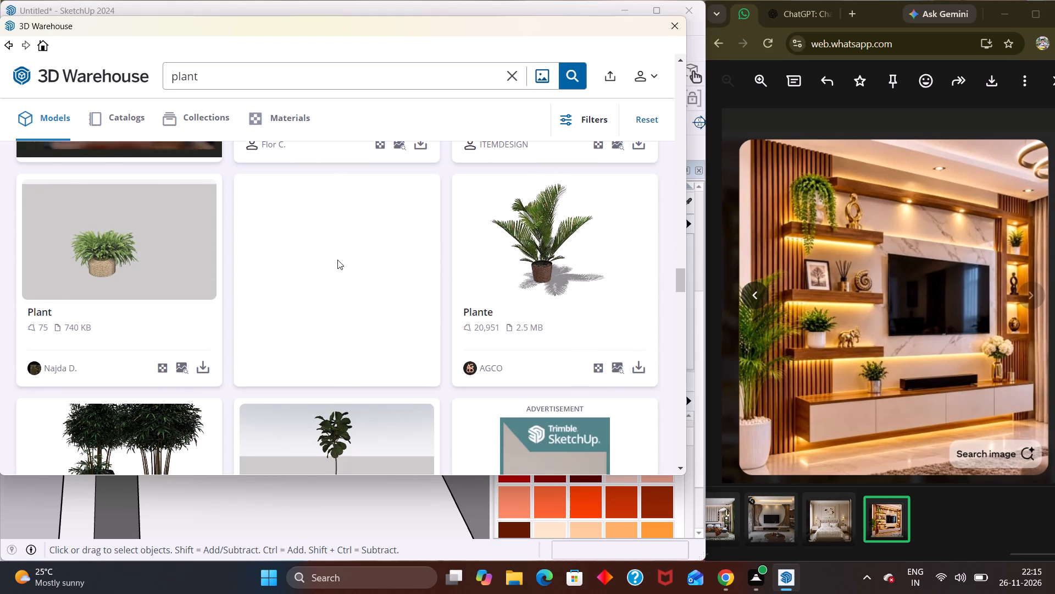
pyautogui.scroll(-16, 337, 260)
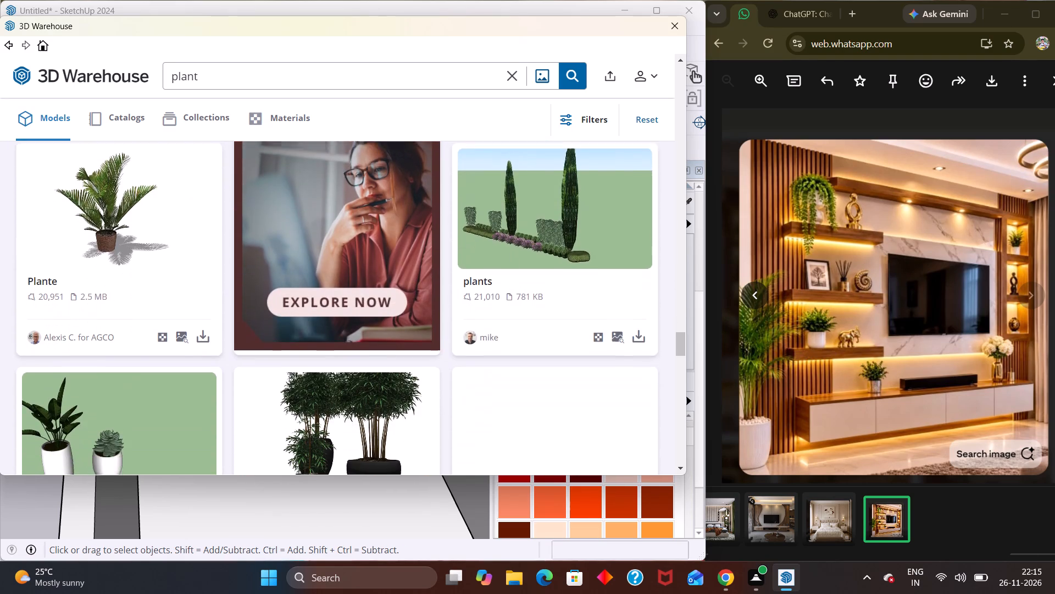
pyautogui.scroll(-17, 337, 261)
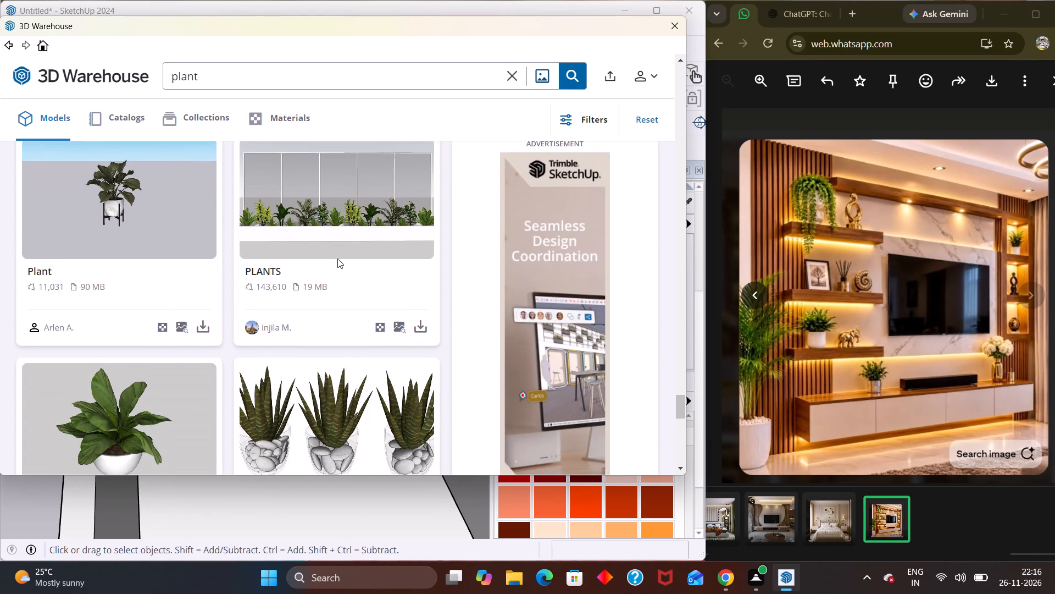
pyautogui.scroll(-11, 337, 258)
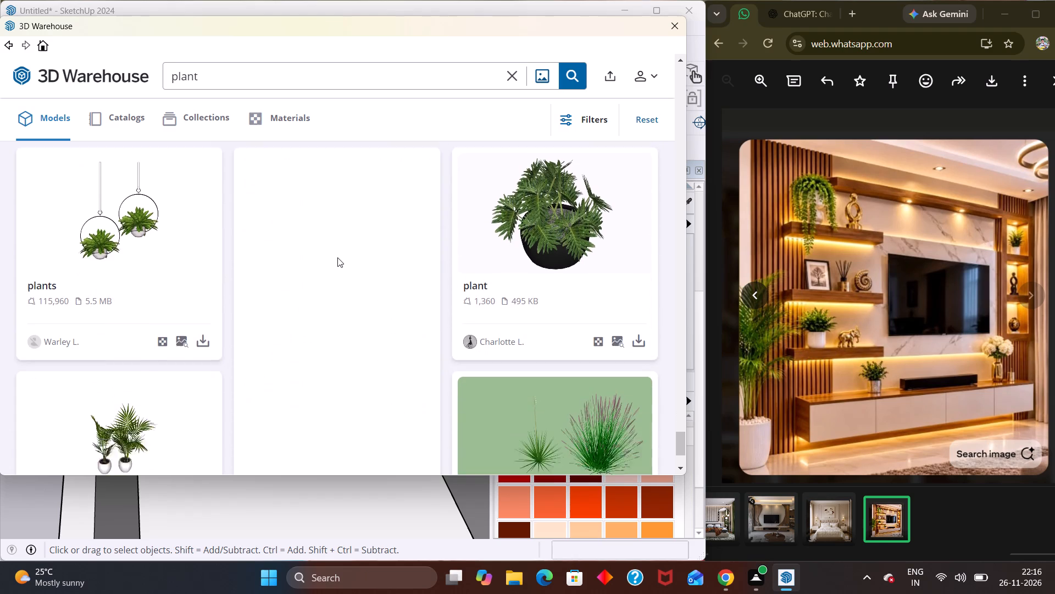
pyautogui.scroll(-2, 337, 257)
# Look back through the plant models for a suitable tall floor plant, hanging plants and shelf plants like those in the reference image.
pyautogui.scroll(2, 337, 258)
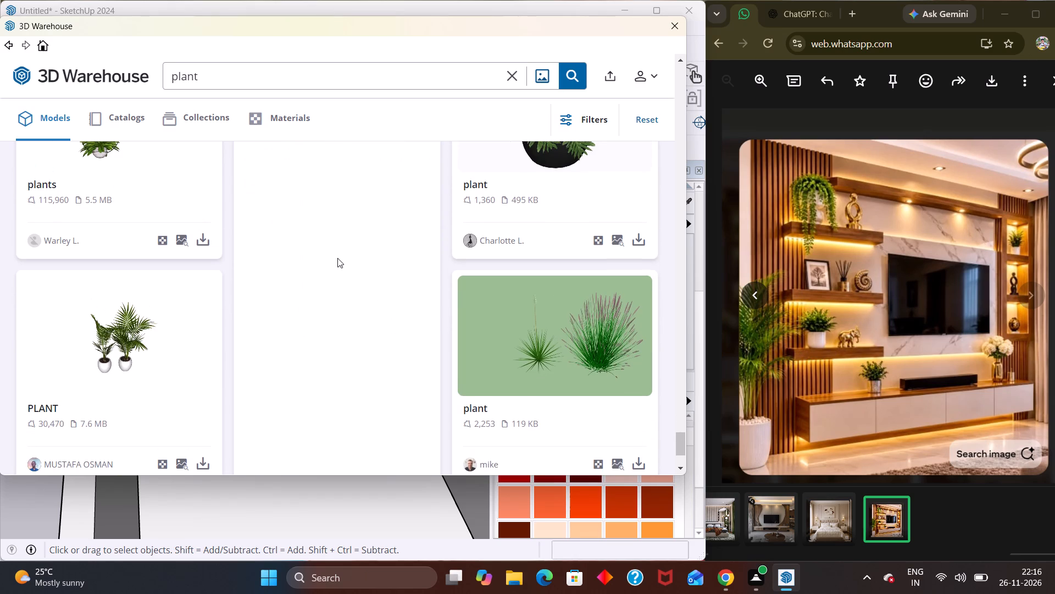
pyautogui.scroll(2, 329, 282)
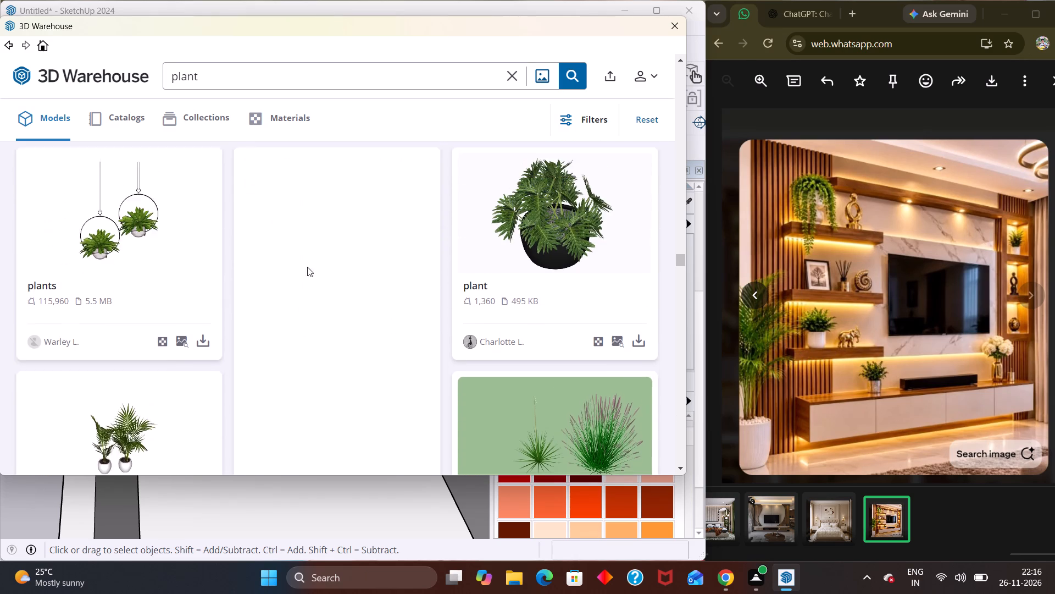
pyautogui.scroll(3, 307, 267)
pyautogui.scroll(10, 261, 230)
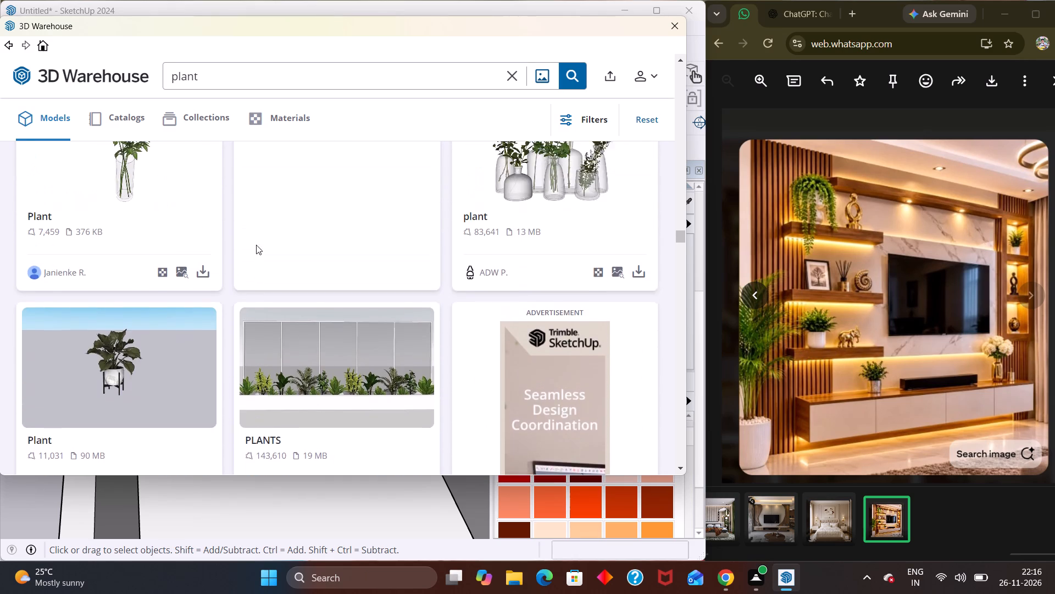
pyautogui.scroll(10, 259, 230)
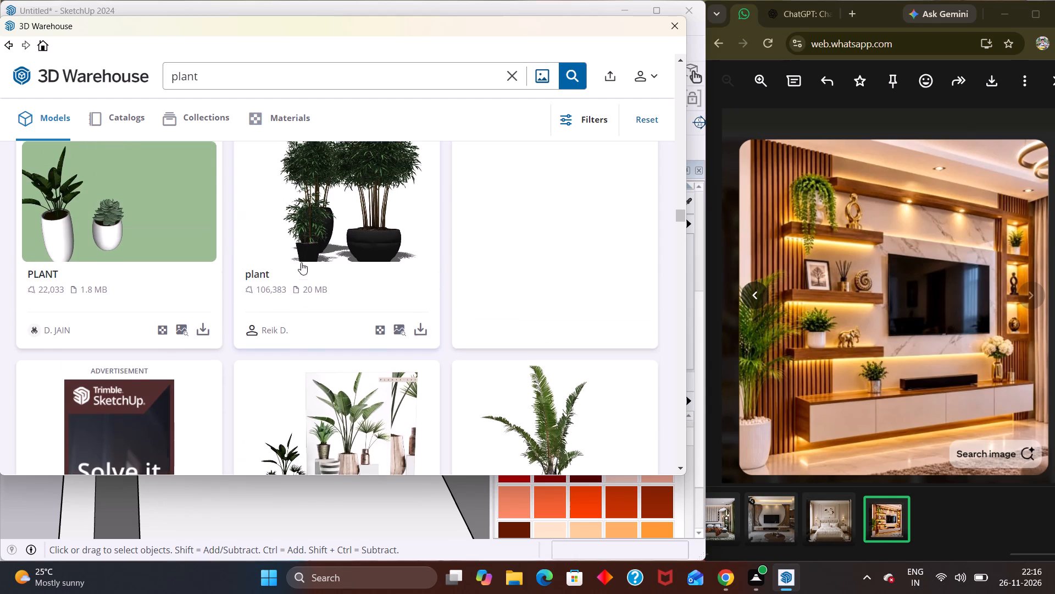
pyautogui.scroll(7, 301, 262)
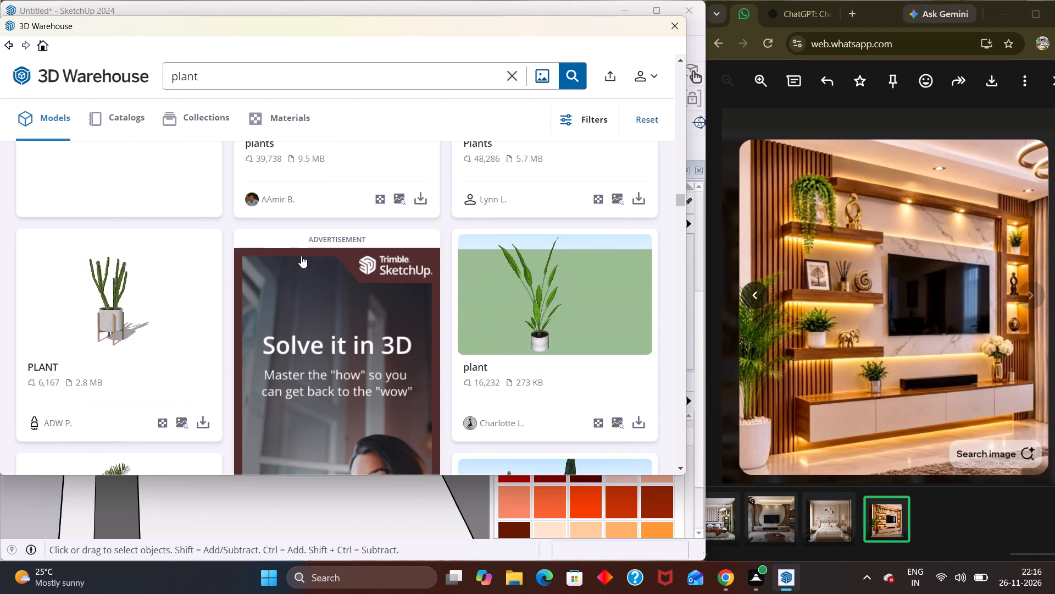
pyautogui.scroll(6, 301, 256)
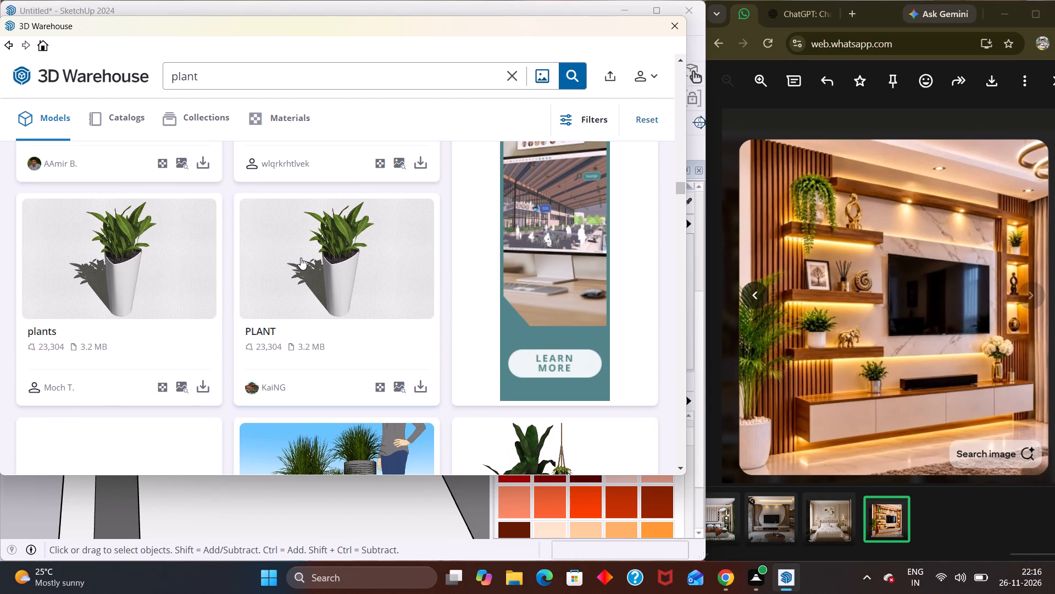
pyautogui.scroll(8, 301, 257)
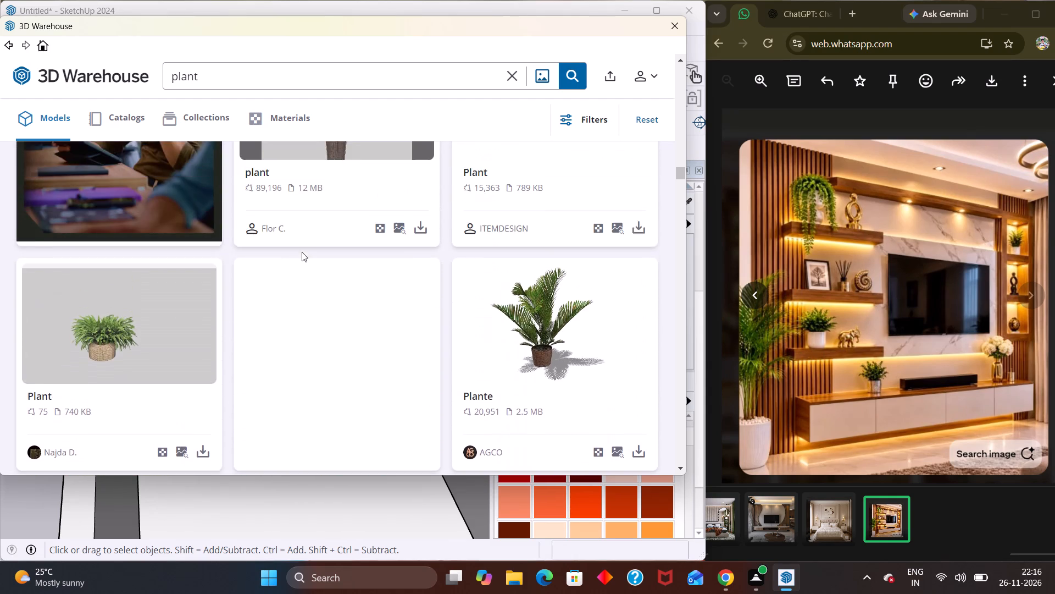
pyautogui.scroll(1, 302, 252)
pyautogui.scroll(-2, 302, 252)
pyautogui.scroll(2, 302, 260)
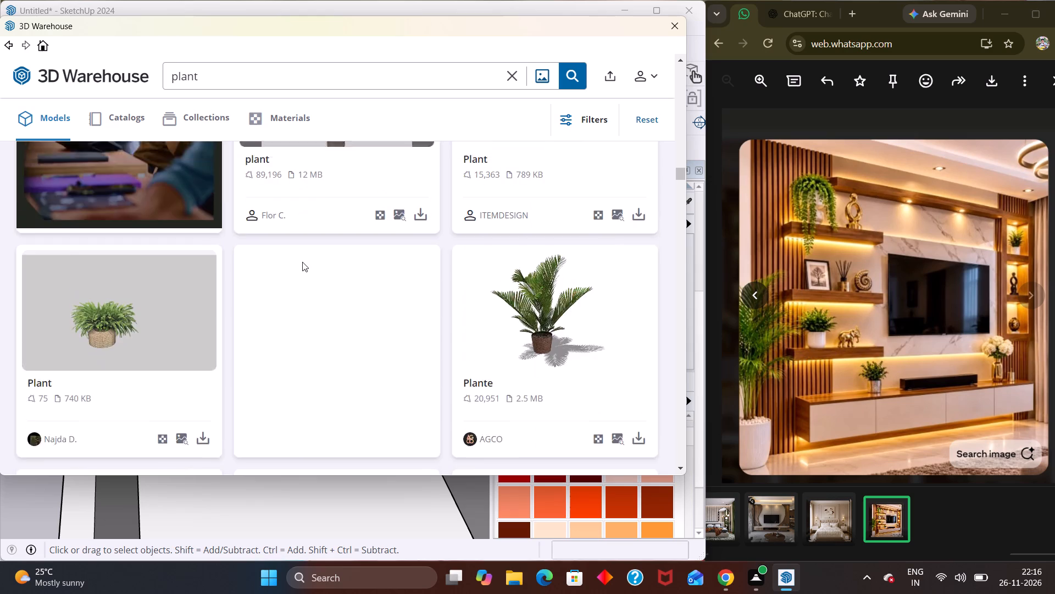
pyautogui.scroll(8, 302, 262)
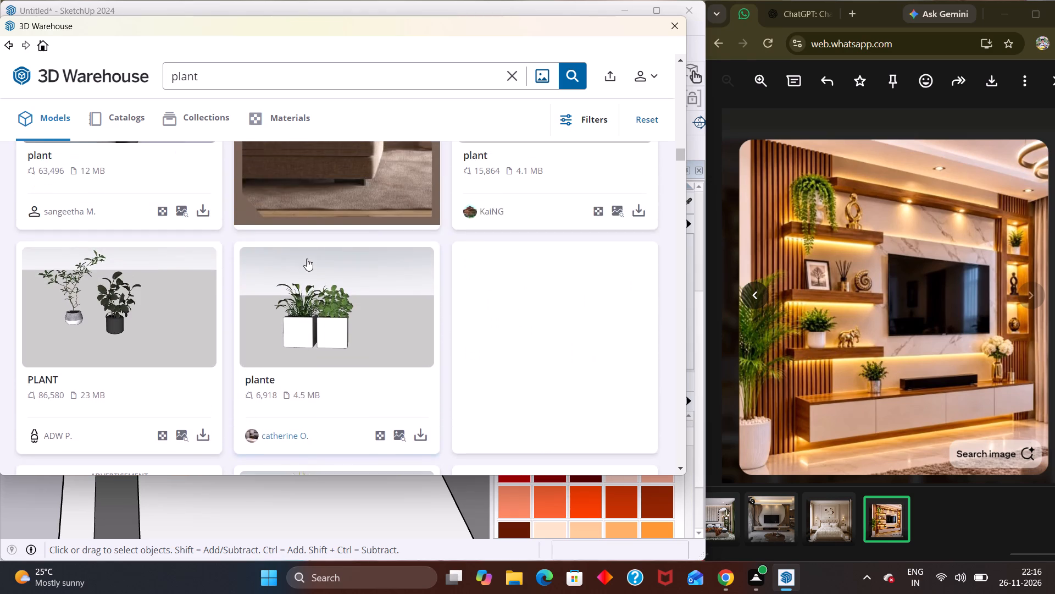
pyautogui.scroll(4, 307, 258)
pyautogui.scroll(-2, 306, 261)
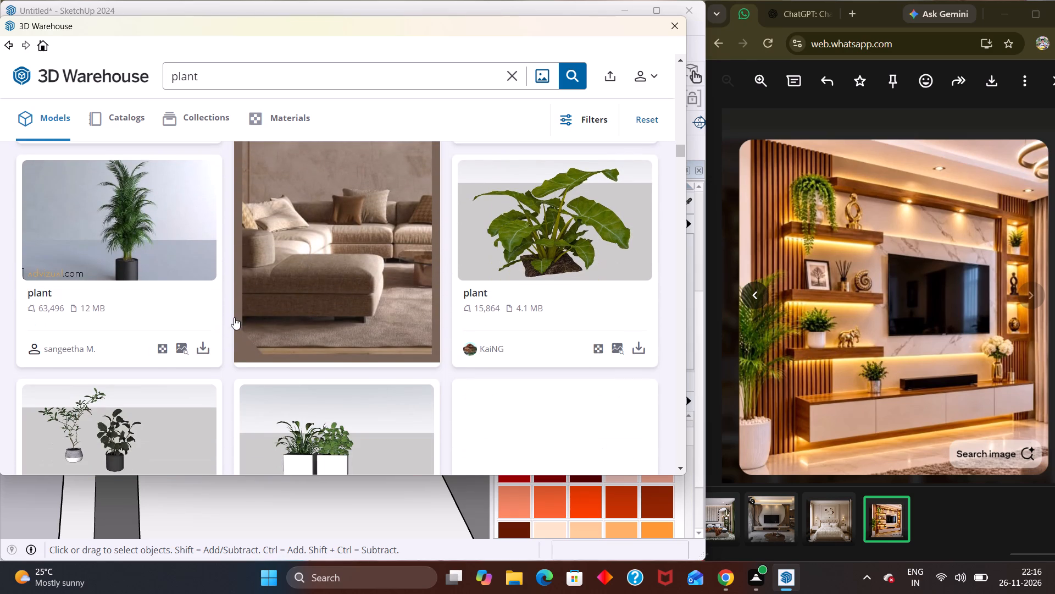
pyautogui.scroll(4, 330, 265)
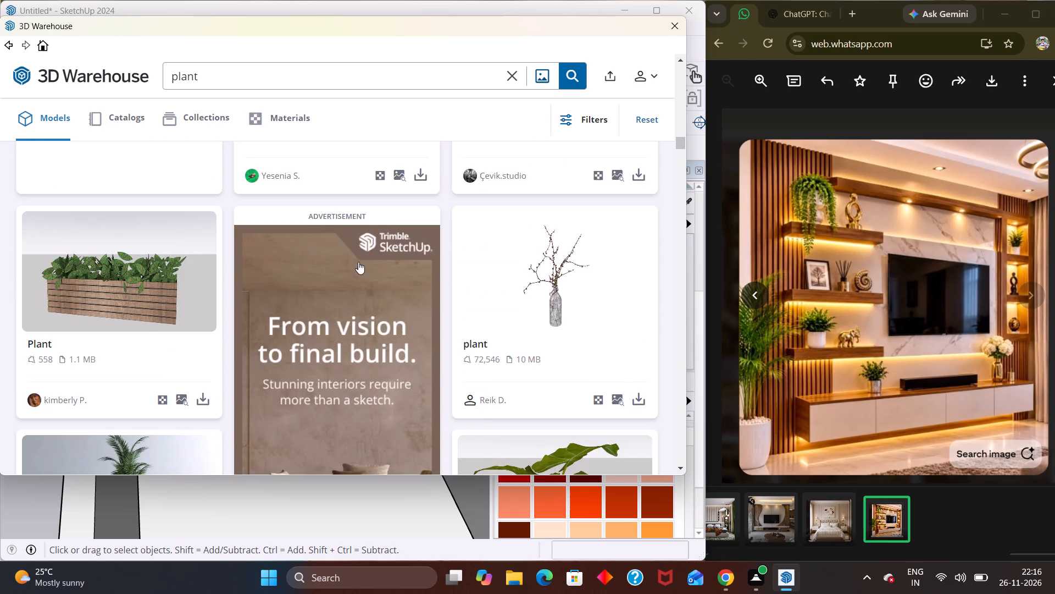
pyautogui.scroll(4, 352, 276)
pyautogui.scroll(-1, 352, 279)
pyautogui.scroll(4, 352, 279)
pyautogui.scroll(-1, 352, 279)
pyautogui.scroll(7, 352, 279)
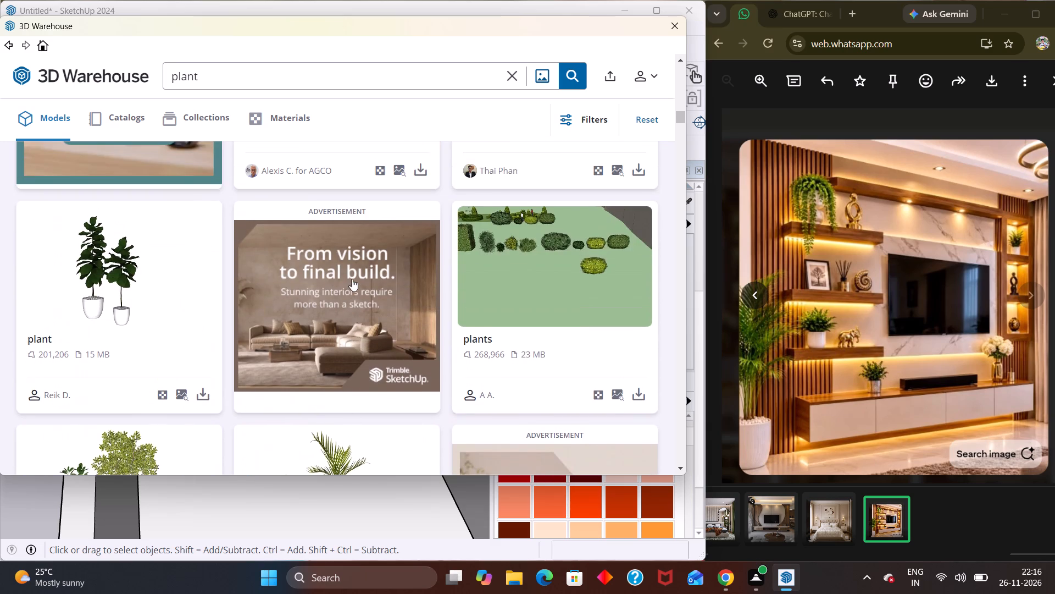
pyautogui.scroll(3, 352, 279)
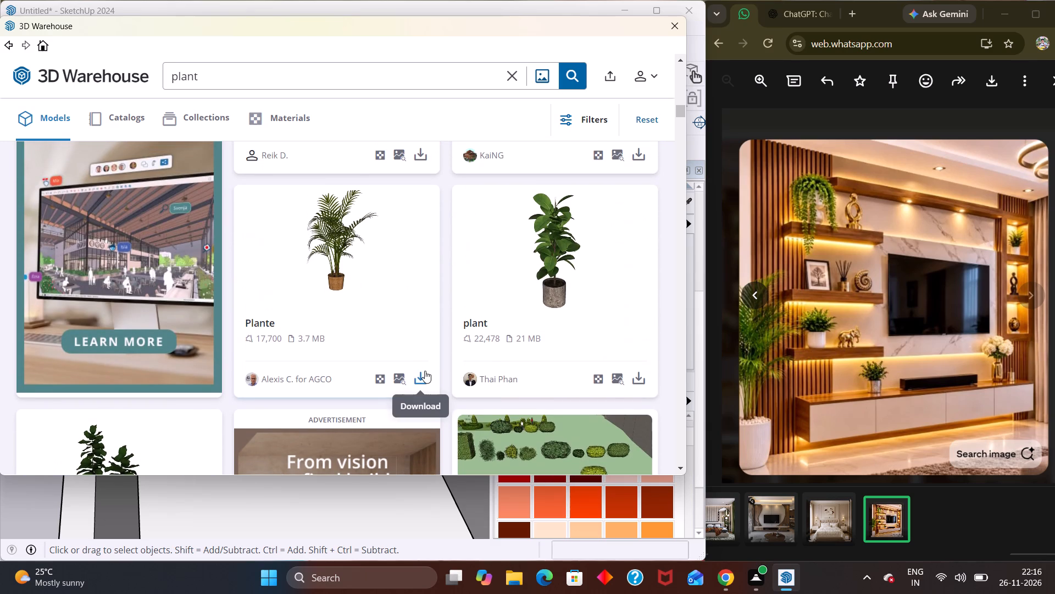
pyautogui.scroll(4, 523, 317)
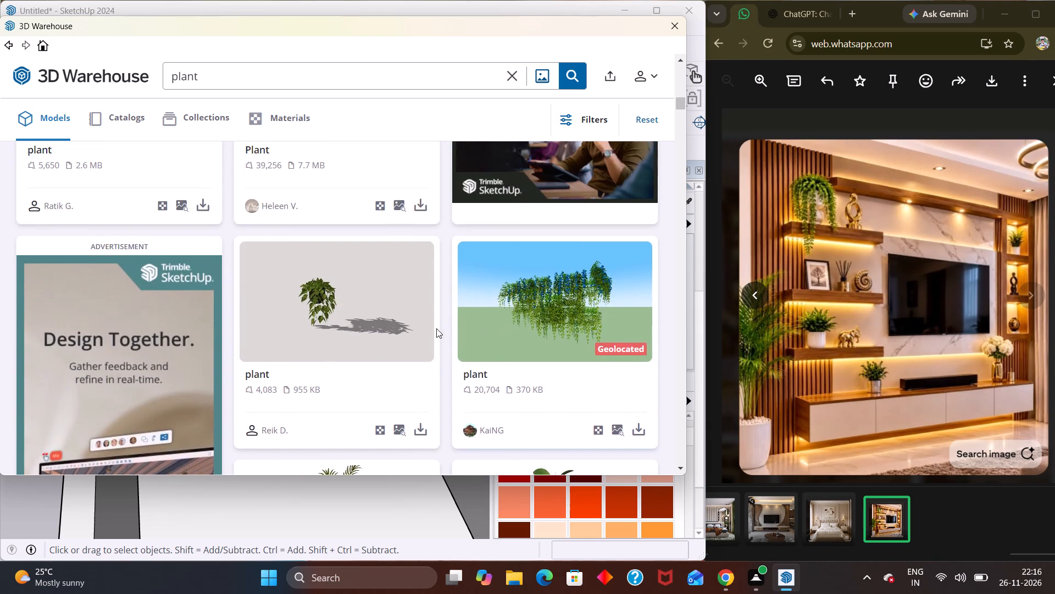
pyautogui.scroll(11, 435, 329)
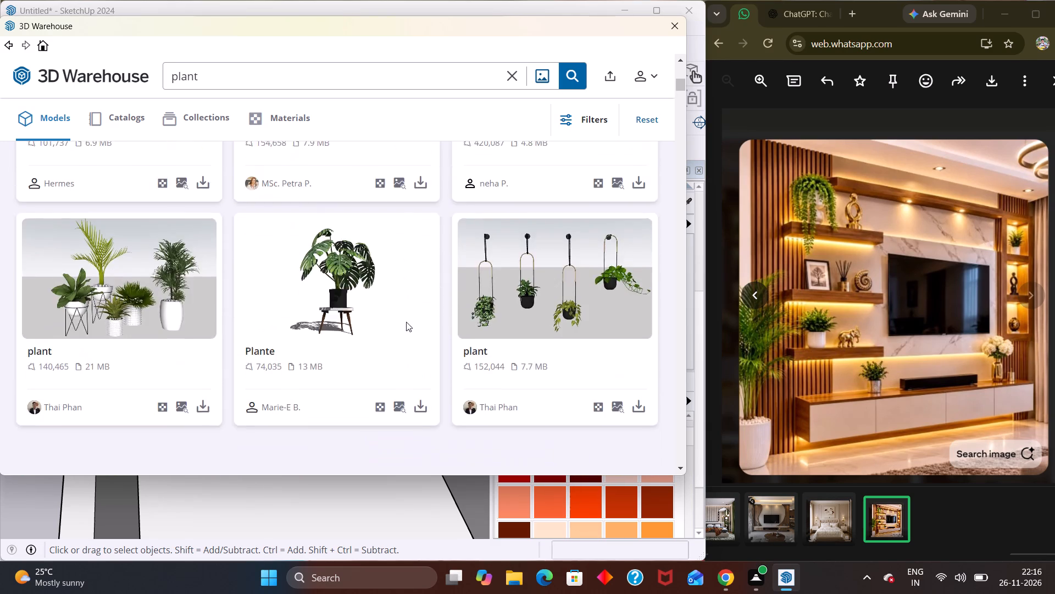
pyautogui.scroll(9, 406, 322)
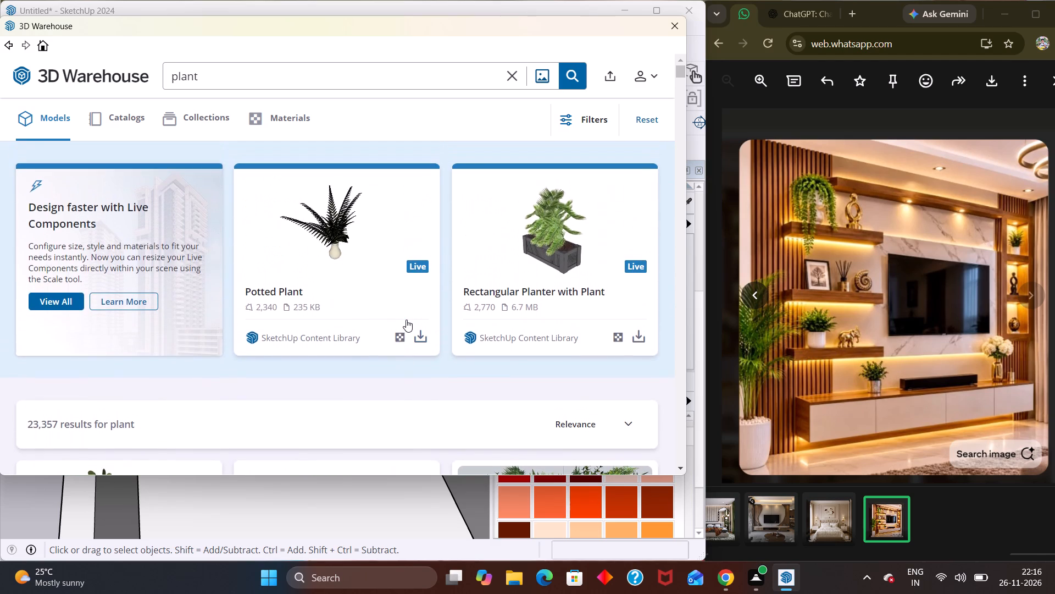
# Load the 21 MB plant set of mixed potted plants in white pots and wire stands directly into the SketchUp model.
pyautogui.scroll(-6, 406, 320)
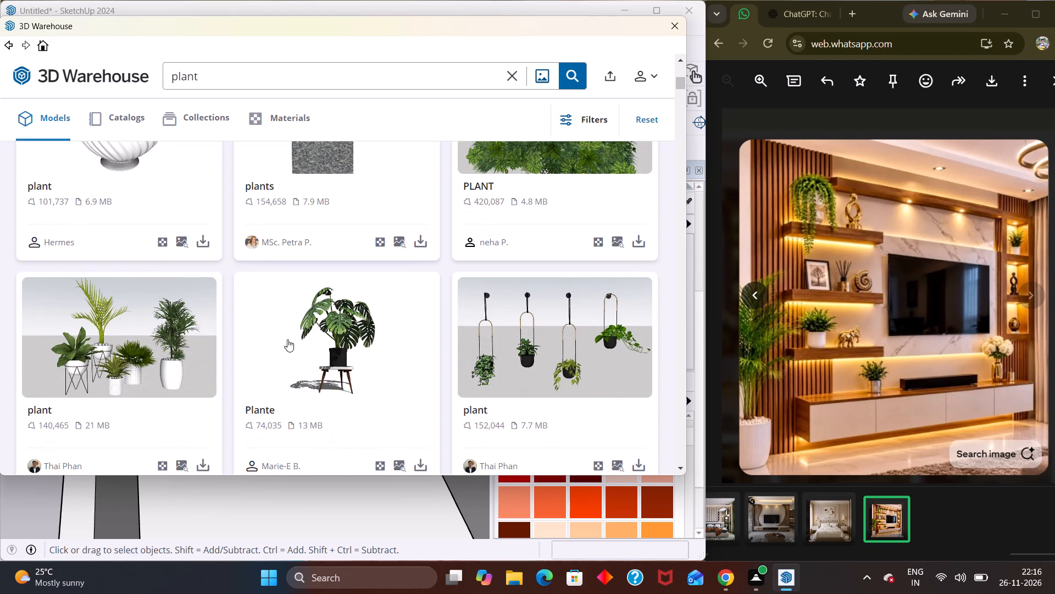
pyautogui.scroll(-1, 266, 334)
pyautogui.click(206, 397)
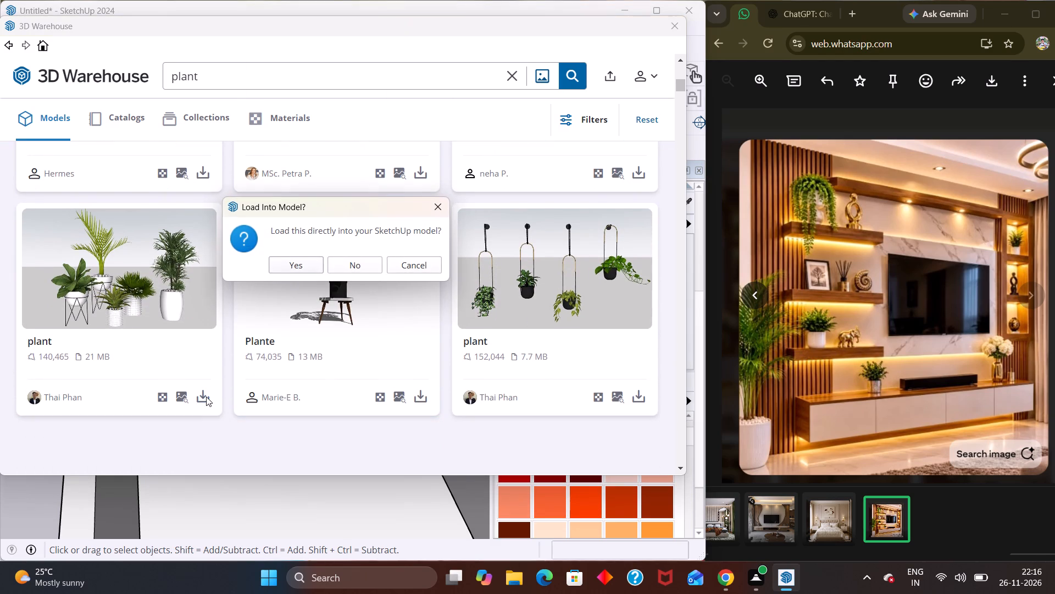
pyautogui.click(289, 272)
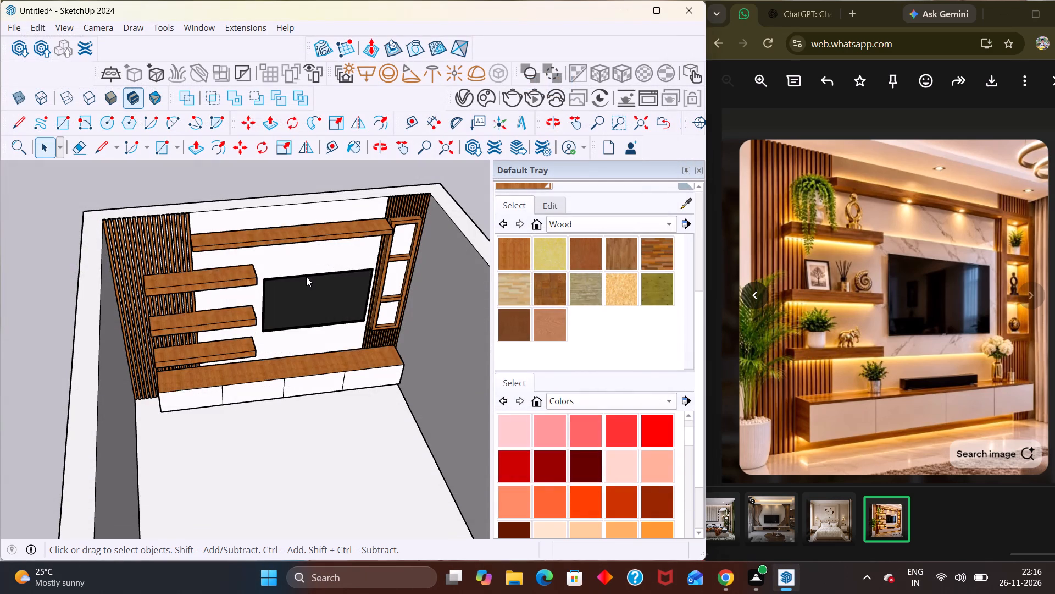
pyautogui.scroll(-7, 305, 332)
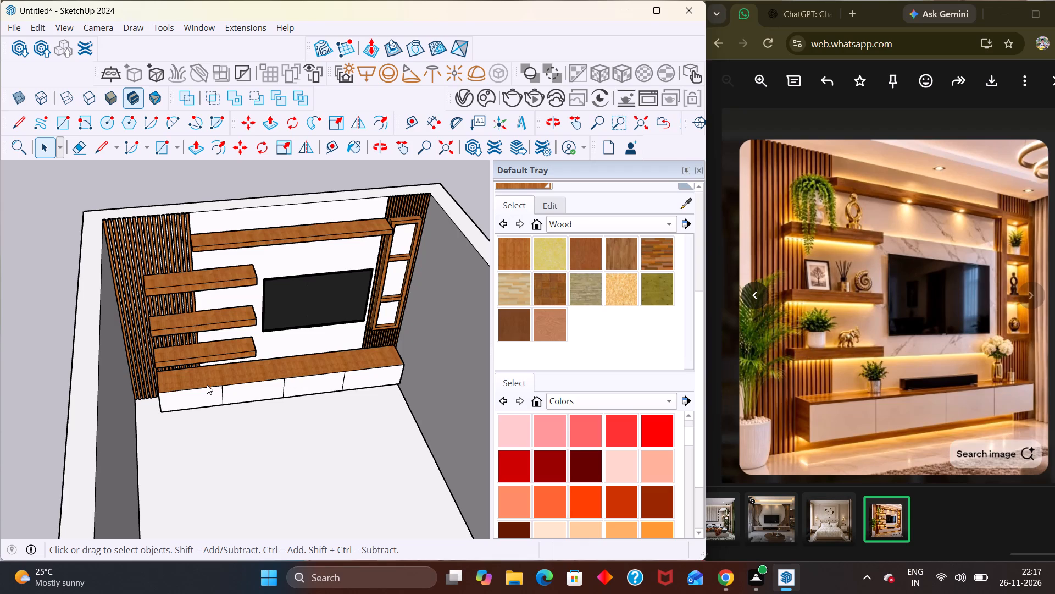
pyautogui.scroll(-5, 206, 387)
pyautogui.scroll(-6, 238, 449)
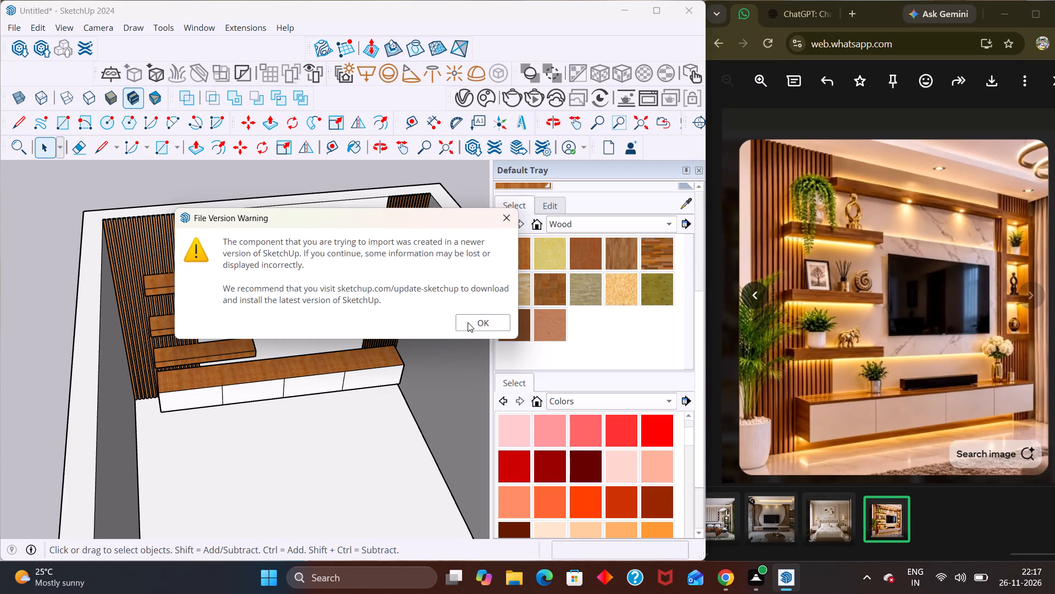
pyautogui.click(468, 322)
# Place the imported plant set on the empty ground outside the room, beyond the side wall next to the display niches.
pyautogui.scroll(-4, 462, 328)
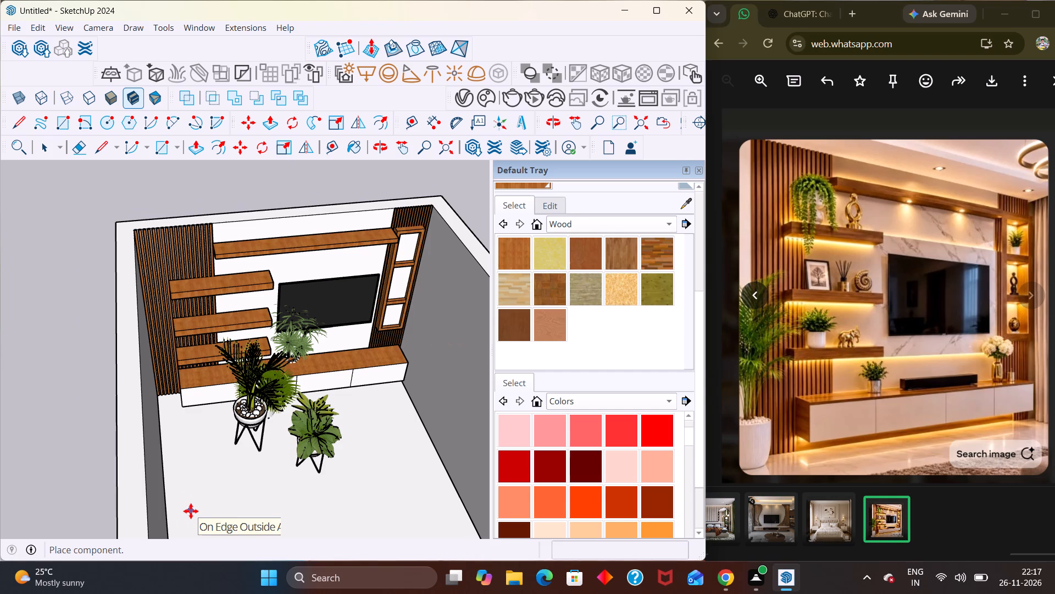
pyautogui.scroll(-4, 208, 470)
pyautogui.moveTo(132, 560); pyautogui.dragTo(123, 569, button='middle')
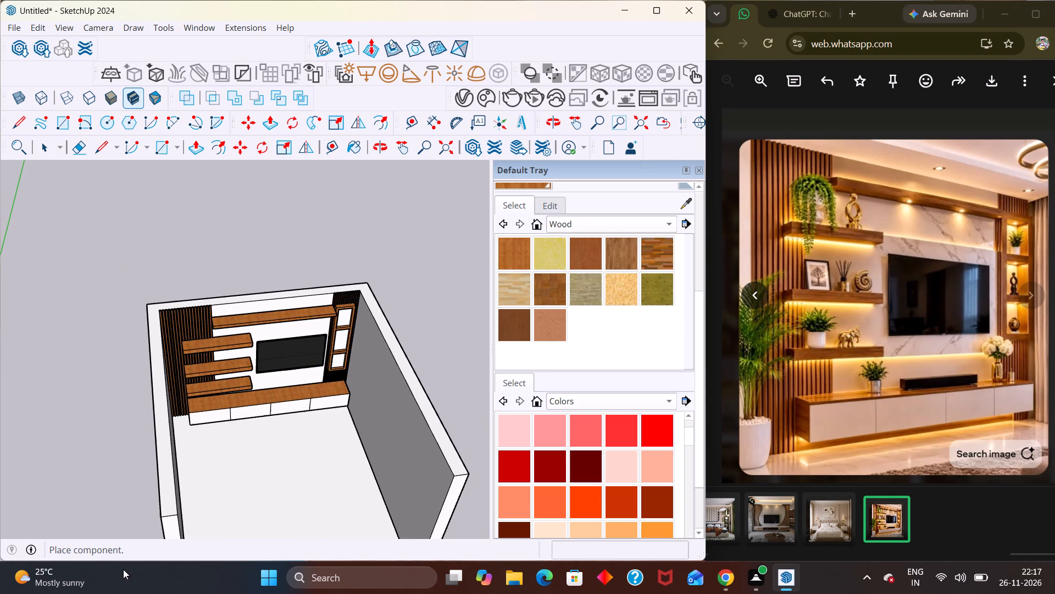
pyautogui.moveTo(123, 569); pyautogui.dragTo(168, 498, button='middle')
pyautogui.scroll(3, 186, 488)
pyautogui.moveTo(171, 483); pyautogui.dragTo(58, 532, button='middle')
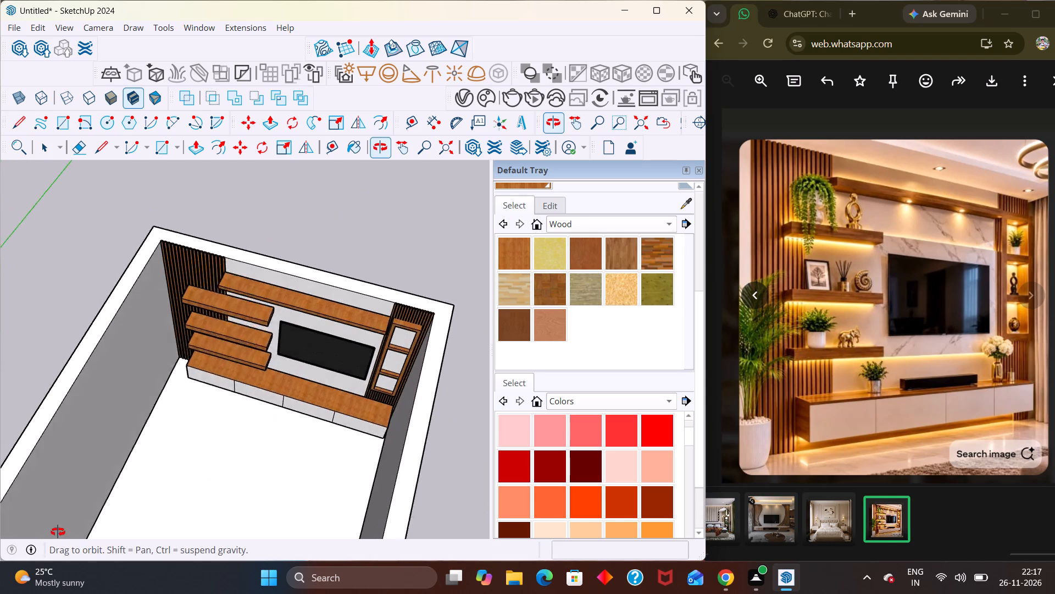
pyautogui.moveTo(58, 532); pyautogui.dragTo(63, 523, button='middle')
pyautogui.scroll(4, 64, 522)
pyautogui.scroll(2, 1, 492)
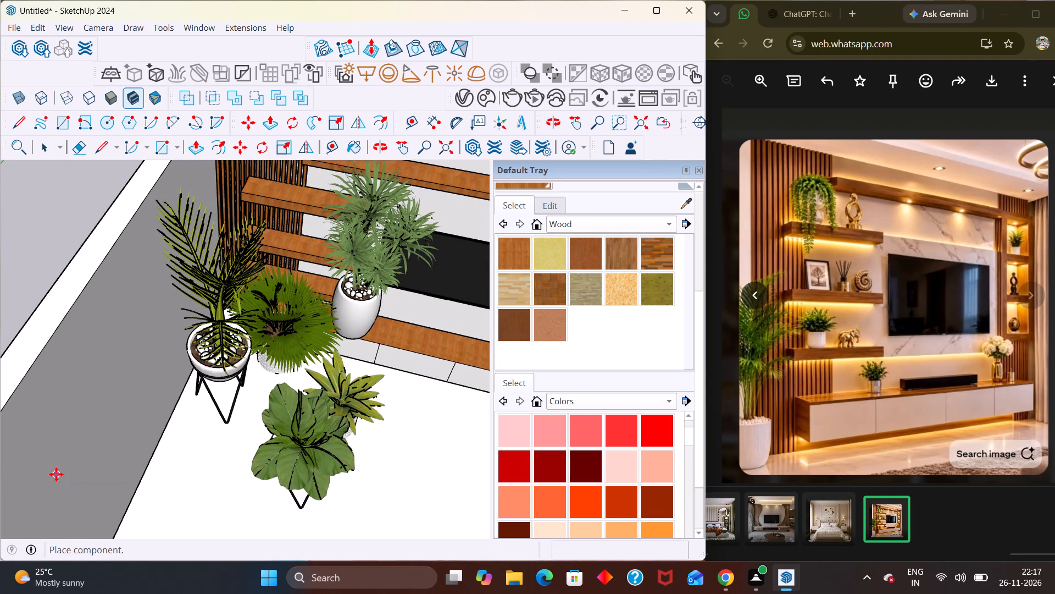
pyautogui.scroll(4, 56, 474)
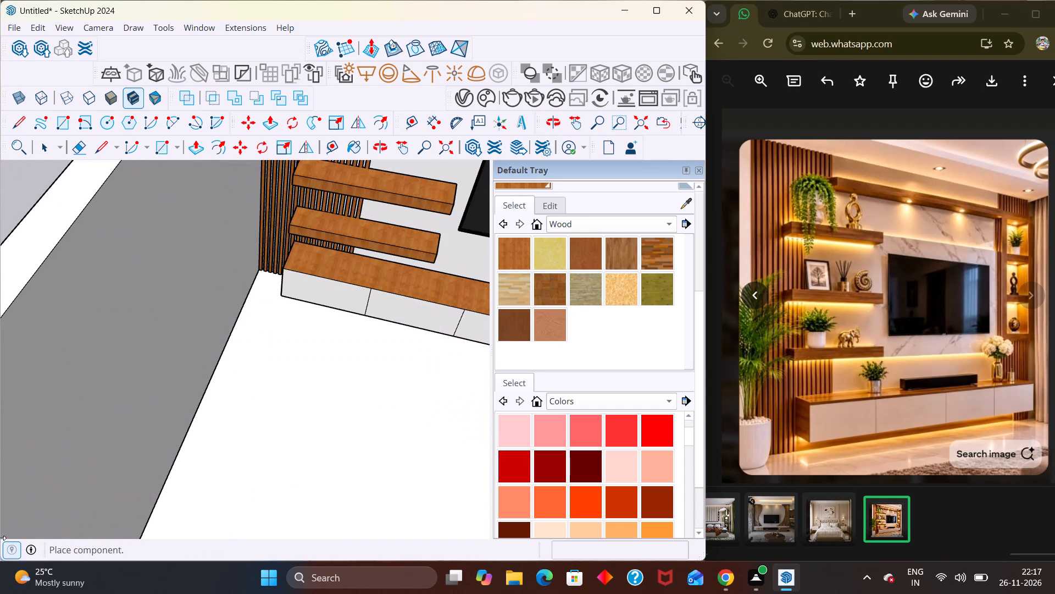
pyautogui.scroll(-16, 34, 491)
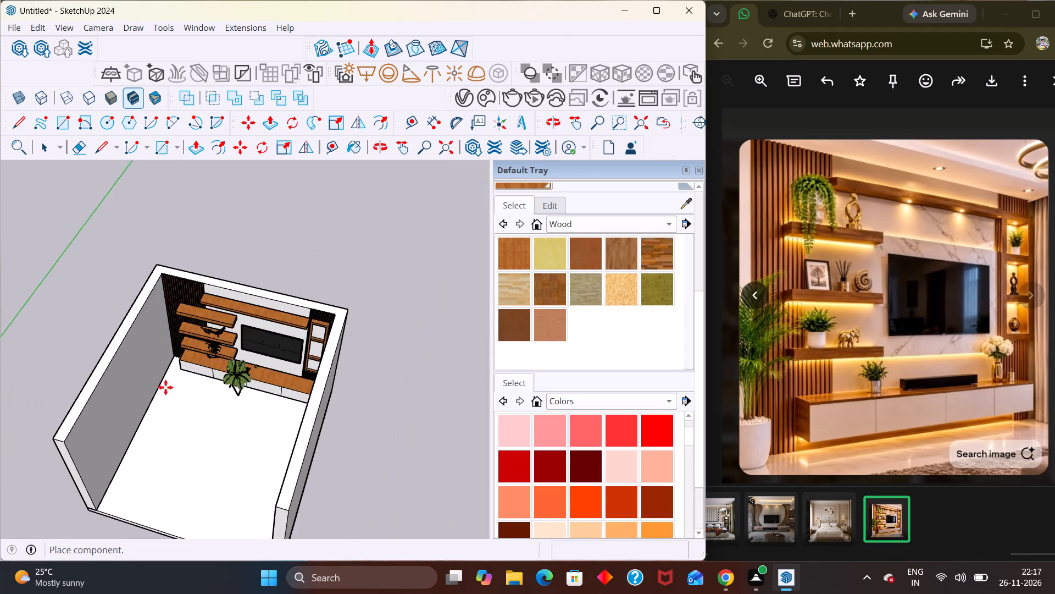
pyautogui.scroll(-3, 165, 387)
pyautogui.click(303, 457)
pyautogui.scroll(6, 342, 441)
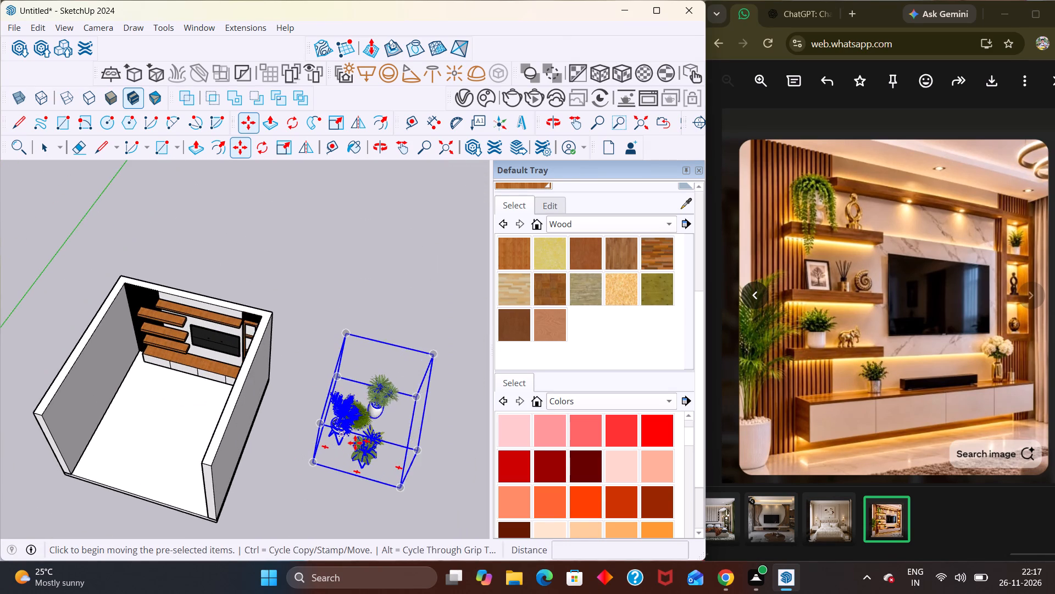
pyautogui.press('space')
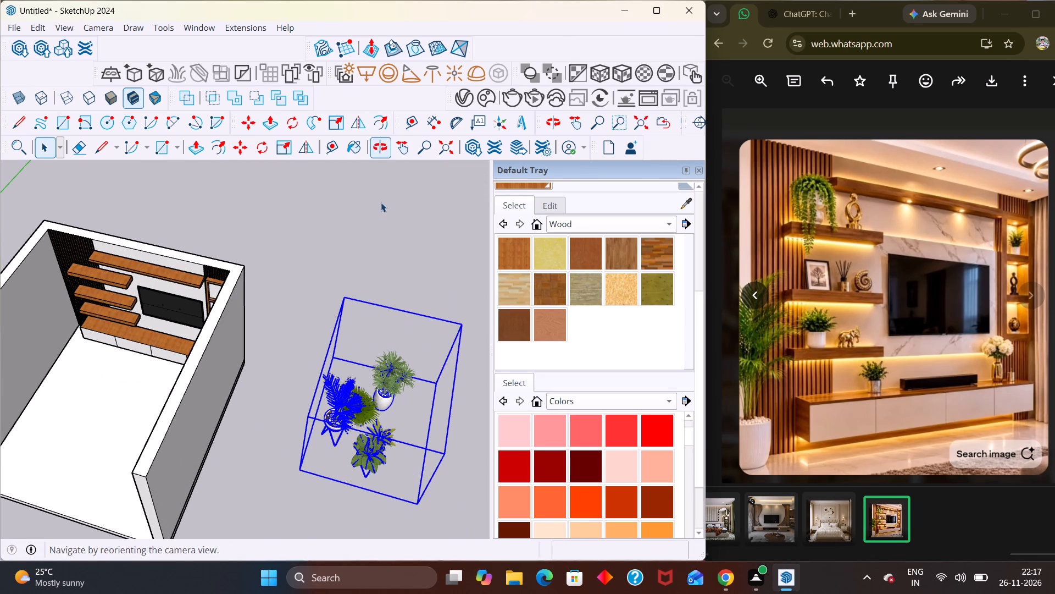
# Open the imported plant set and delete the spiky-leaved plant on the wire stand and the round bushy plant.
pyautogui.scroll(3, 388, 302)
pyautogui.click(353, 423)
pyautogui.click(353, 419)
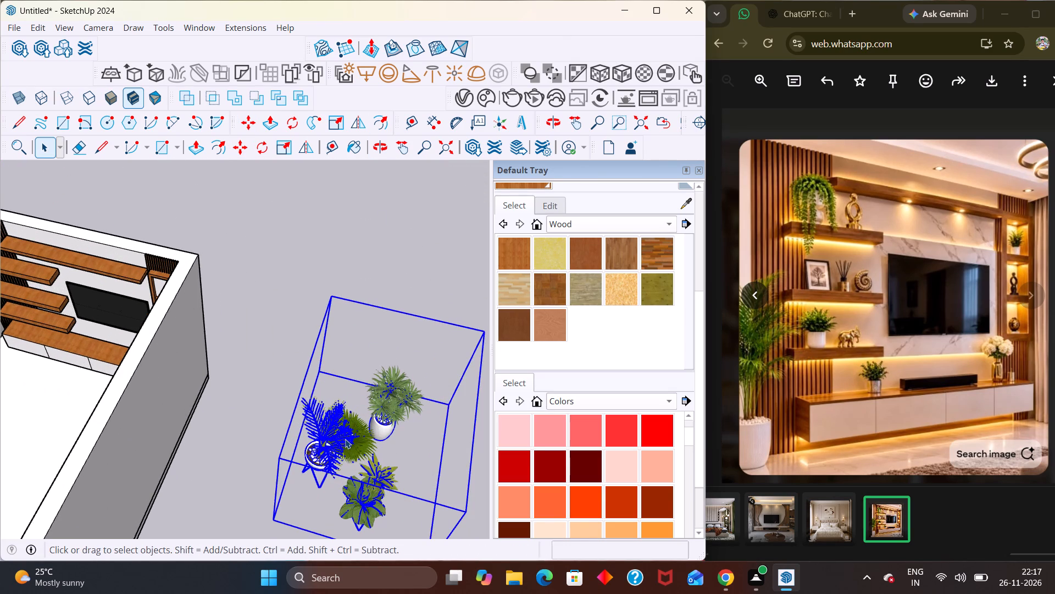
pyautogui.doubleClick(345, 439)
pyautogui.click(327, 452)
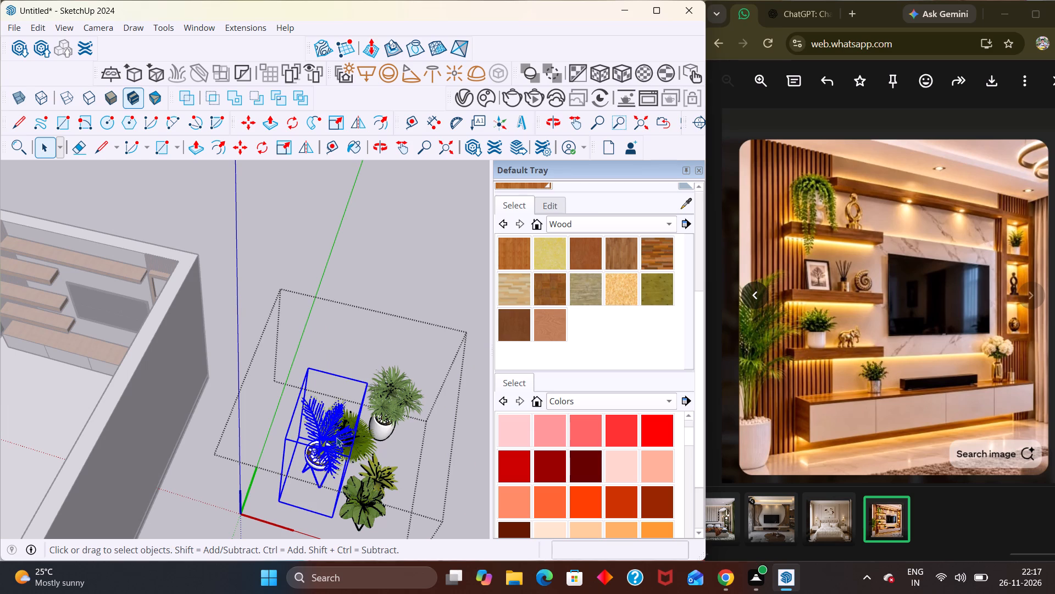
pyautogui.press('Delete')
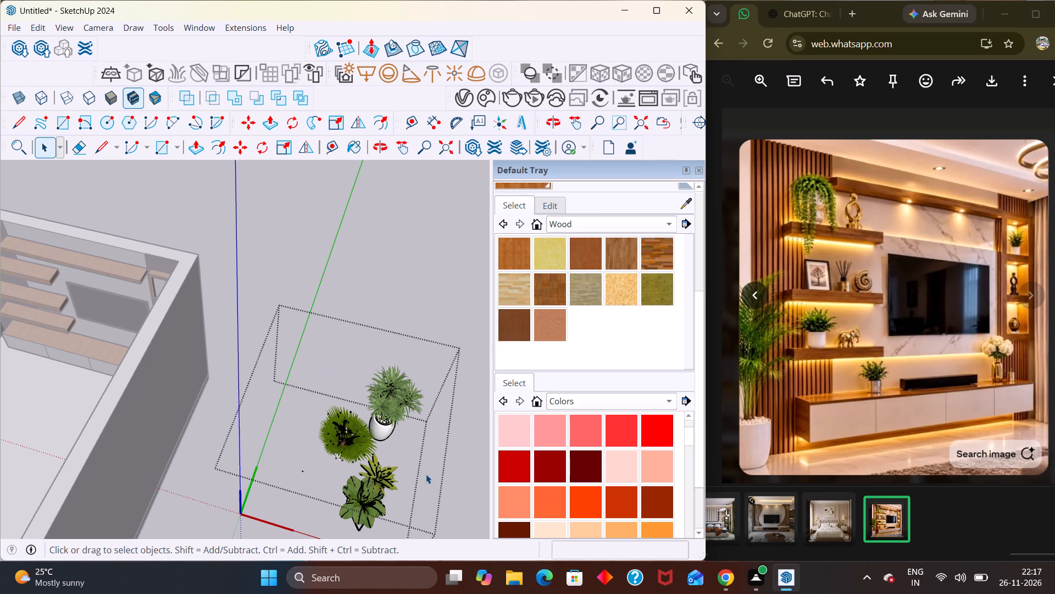
pyautogui.click(354, 458)
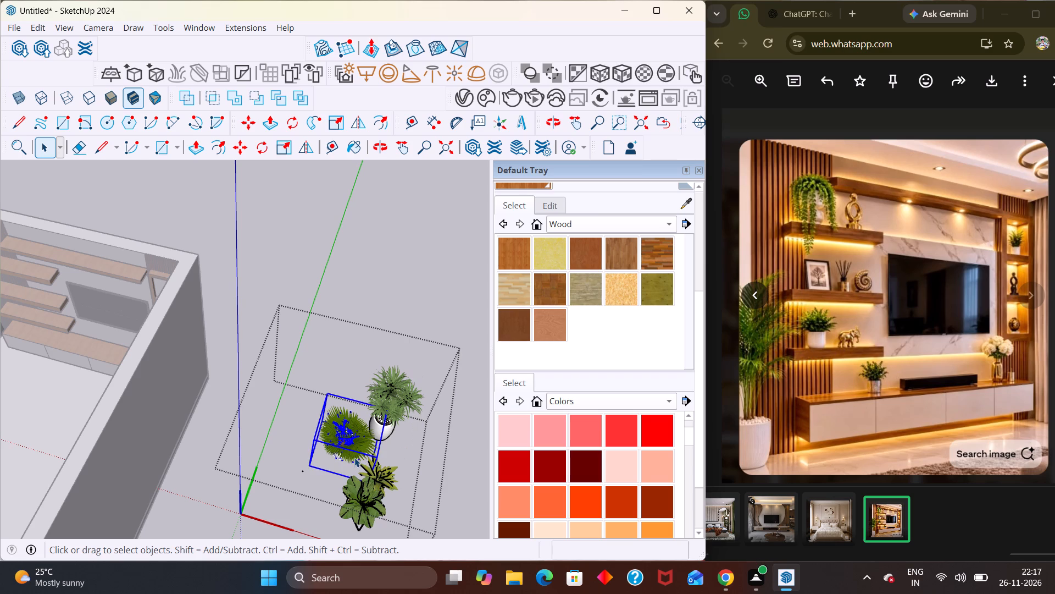
pyautogui.press('Delete')
# Delete the broad-leaved plant on a stand and the small yellow-green potted plant, keeping only the tall plant in the white pot.
pyautogui.click(354, 489)
pyautogui.moveTo(395, 489); pyautogui.dragTo(375, 423, button='middle')
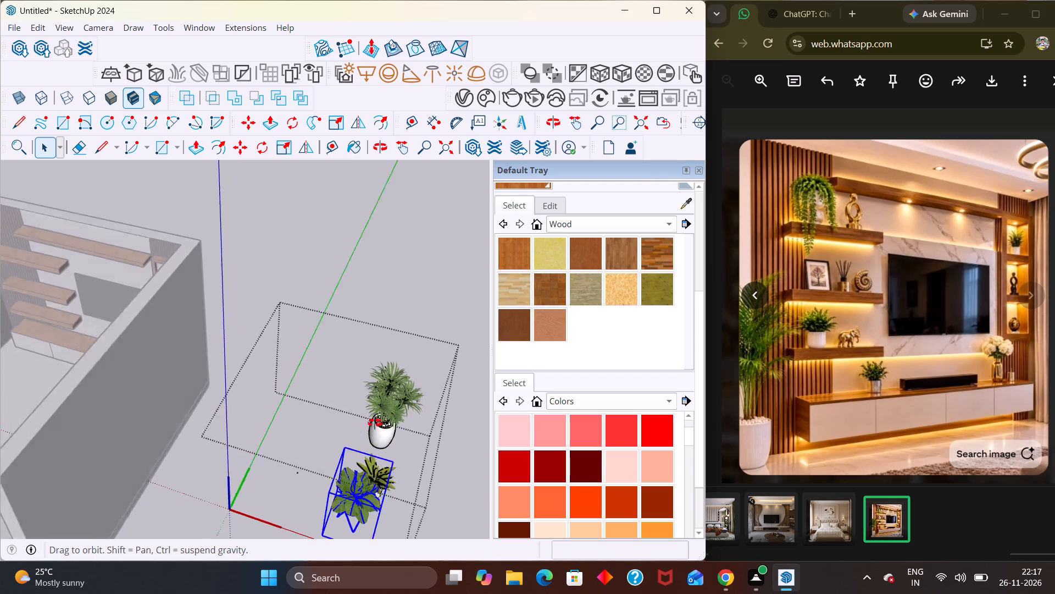
pyautogui.moveTo(375, 423); pyautogui.dragTo(379, 390, button='middle')
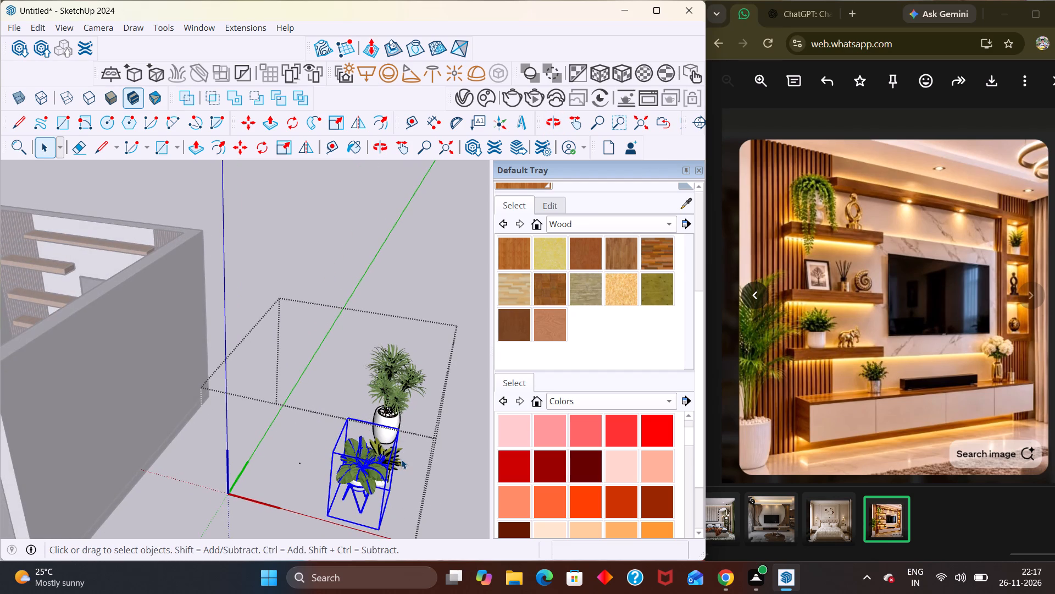
pyautogui.press('Delete')
pyautogui.scroll(3, 414, 439)
pyautogui.moveTo(406, 459); pyautogui.dragTo(353, 469, button='middle')
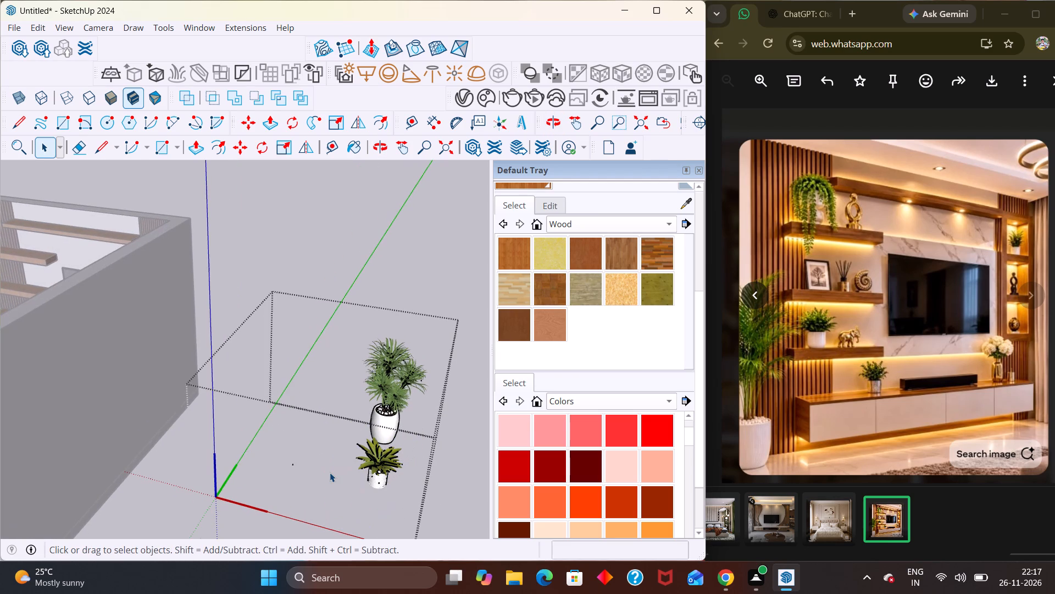
pyautogui.click(379, 465)
pyautogui.press('Delete')
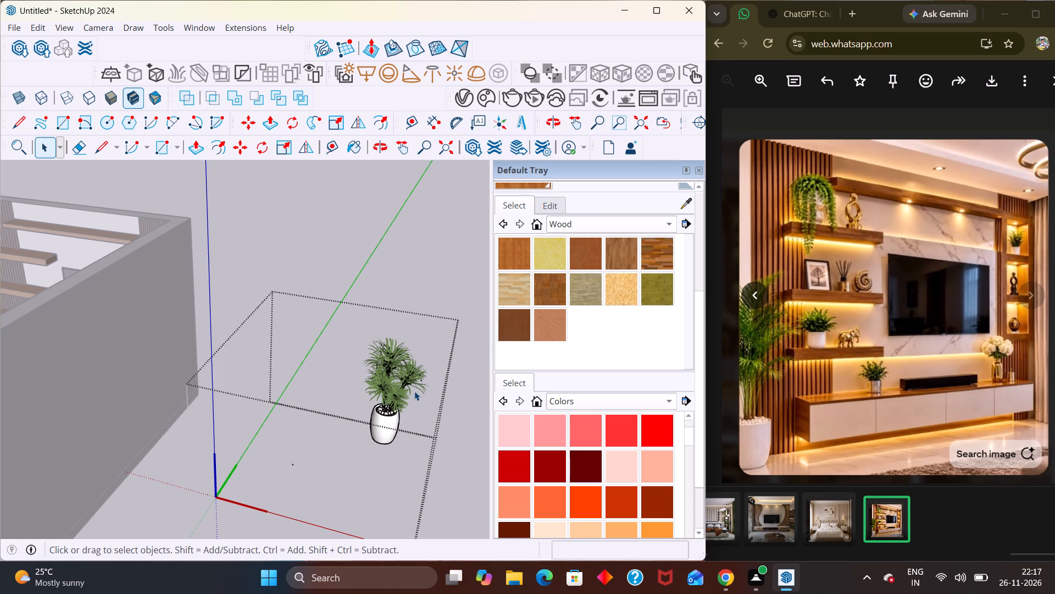
# Move the tall potted plant about 22' 7" into the room, onto the floor near the corner by the shelves, and exit the group.
pyautogui.press('m')
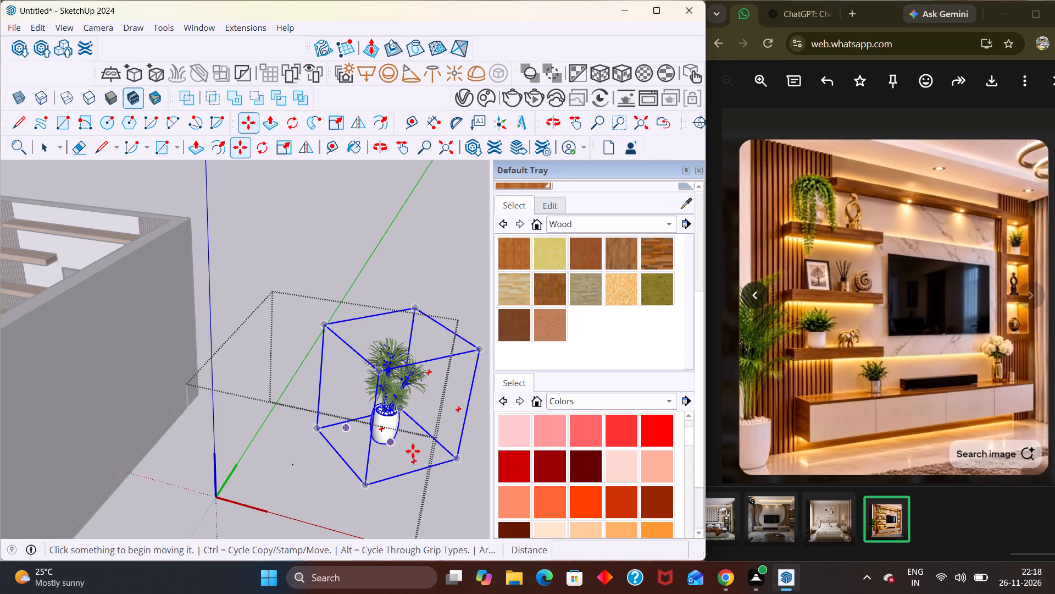
pyautogui.click(379, 440)
pyautogui.scroll(-12, 385, 429)
pyautogui.scroll(6, 263, 386)
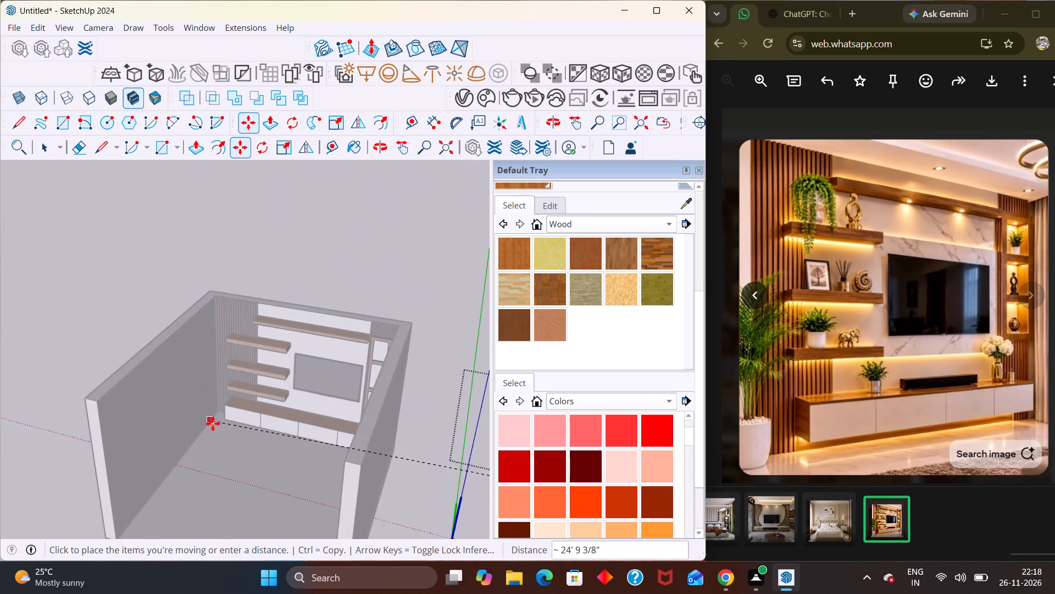
pyautogui.scroll(5, 213, 424)
pyautogui.moveTo(240, 438); pyautogui.dragTo(210, 554, button='middle')
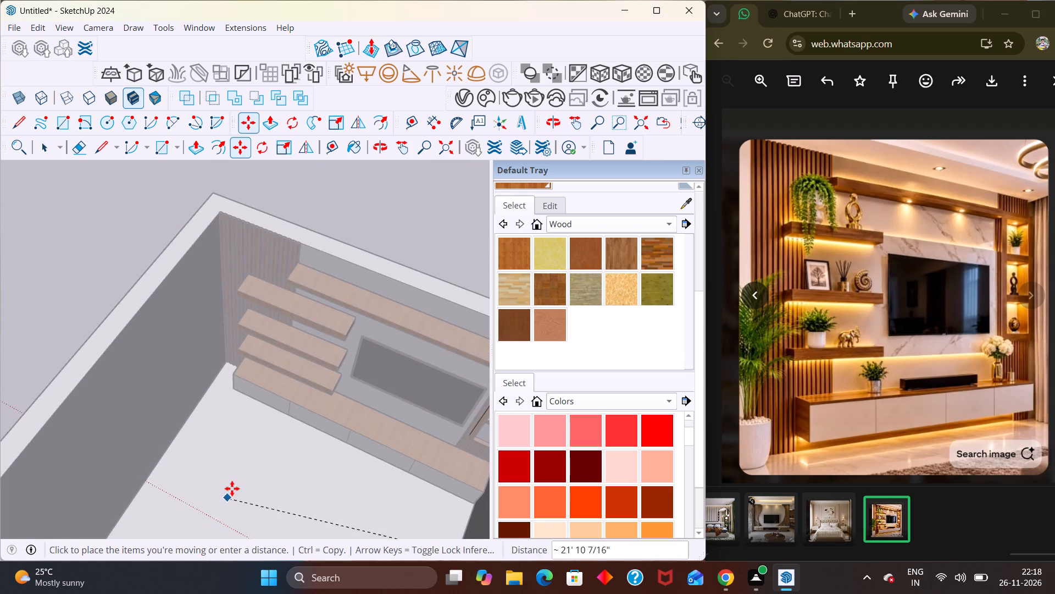
pyautogui.scroll(-7, 193, 505)
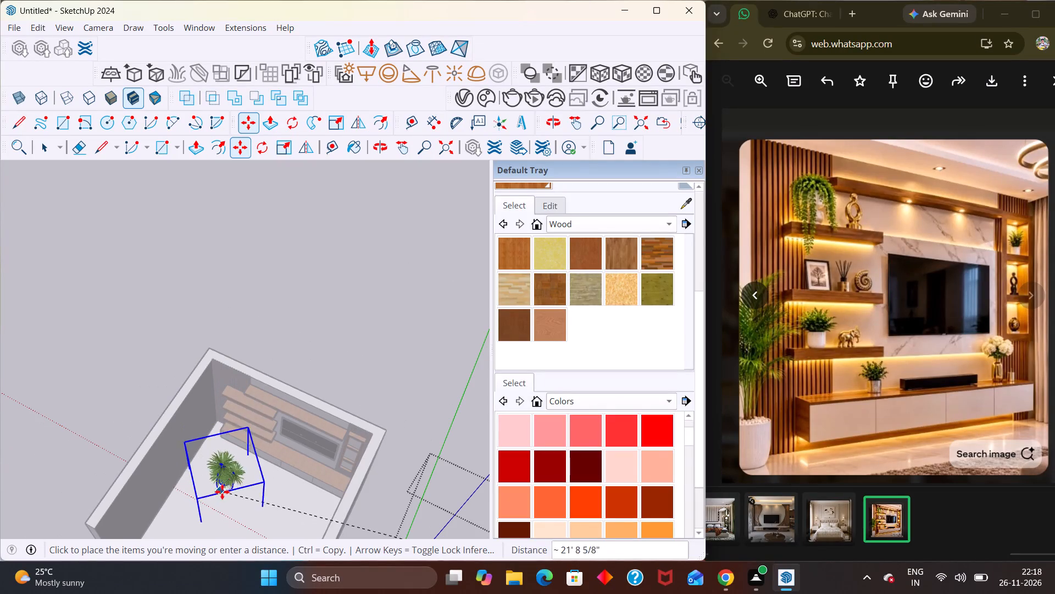
pyautogui.click(219, 467)
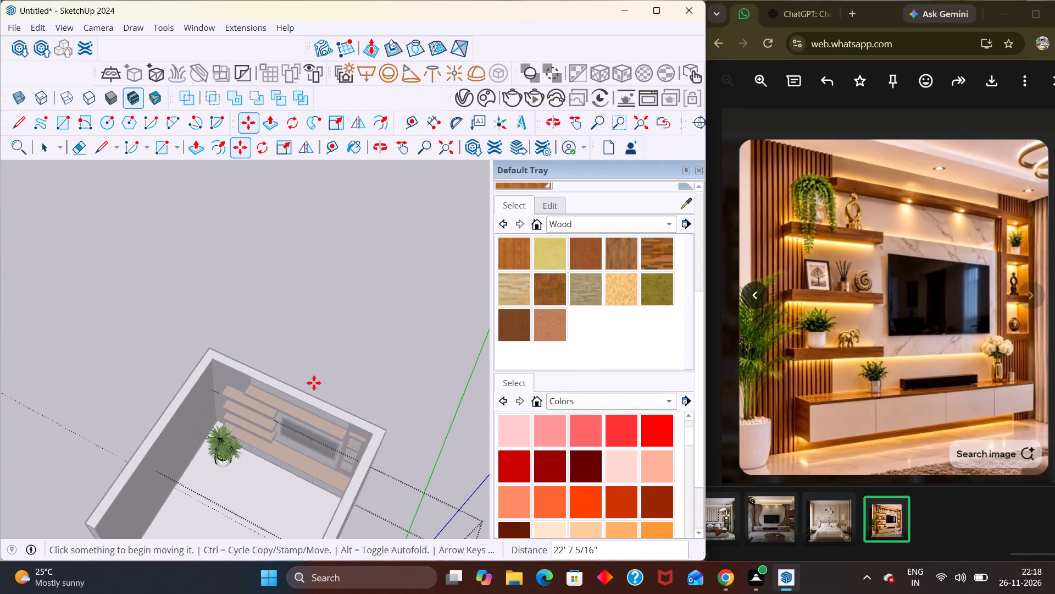
pyautogui.press('space')
pyautogui.click(373, 312)
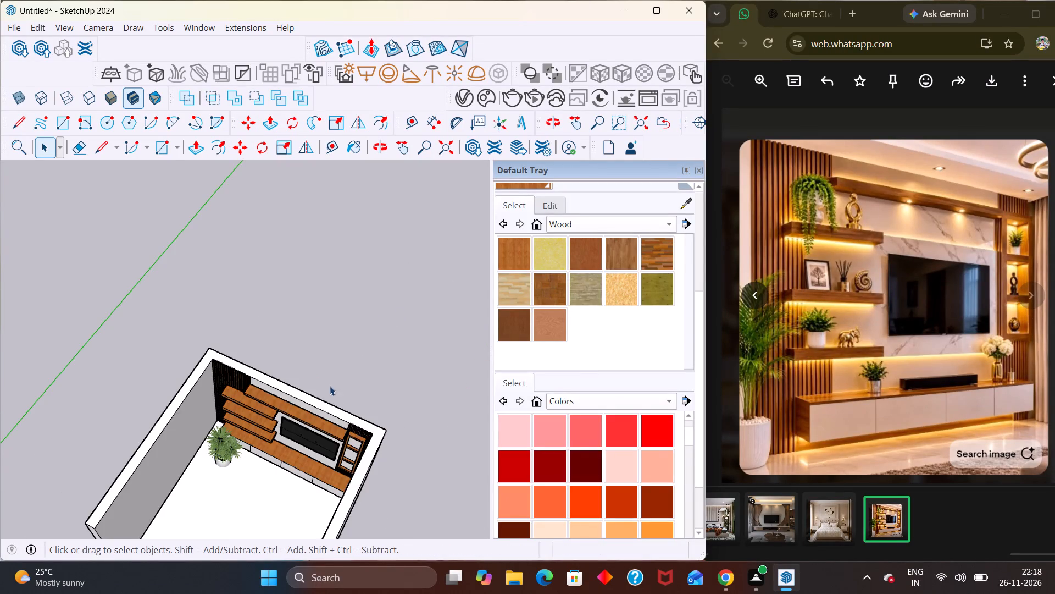
# Move the plant group about 1' 5" closer to the room corner beside the slatted panel and floating console, and clear the selection.
pyautogui.scroll(7, 213, 485)
pyautogui.moveTo(282, 469); pyautogui.dragTo(146, 443, button='middle')
pyautogui.scroll(4, 145, 443)
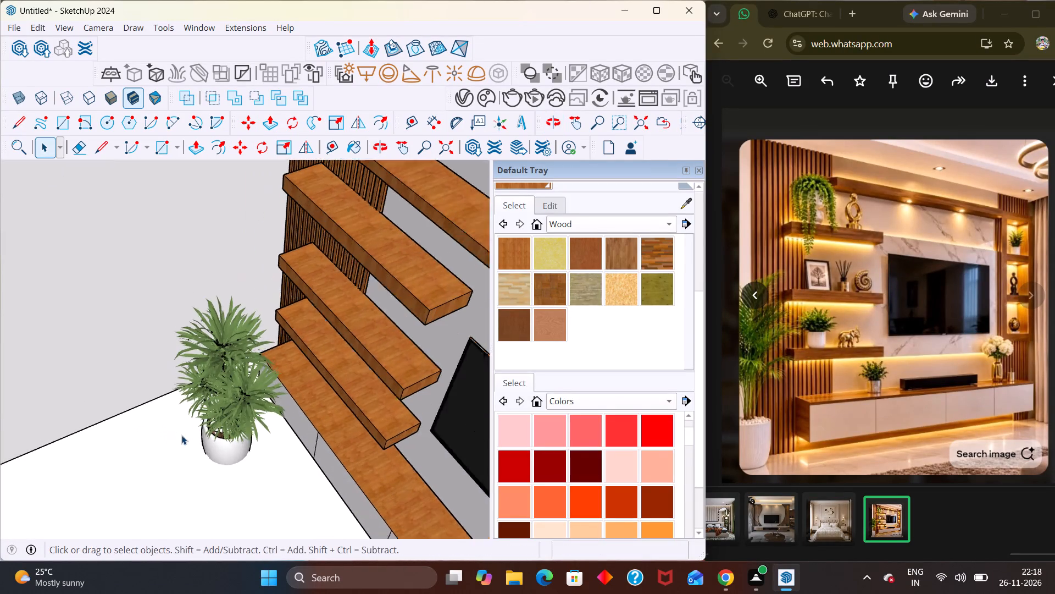
pyautogui.scroll(1, 181, 435)
pyautogui.moveTo(195, 433); pyautogui.dragTo(281, 418, button='middle')
pyautogui.click(286, 439)
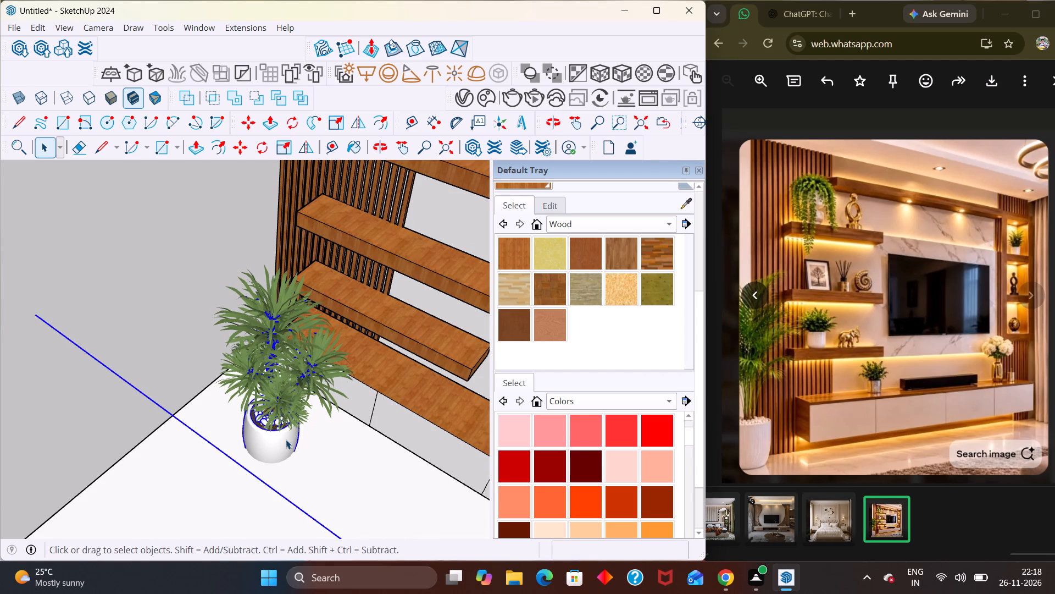
pyautogui.press('m')
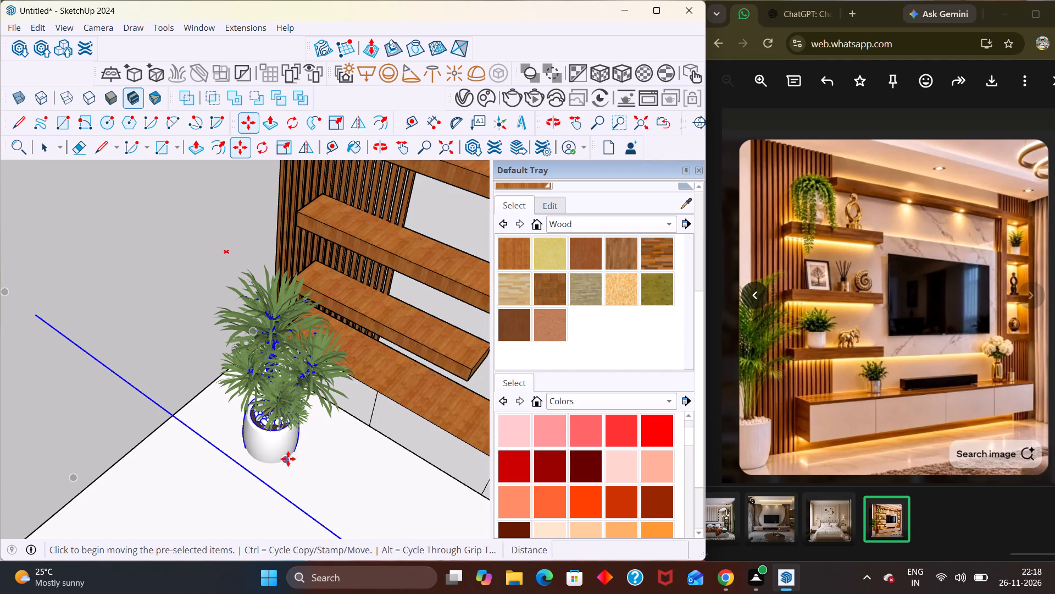
pyautogui.click(288, 459)
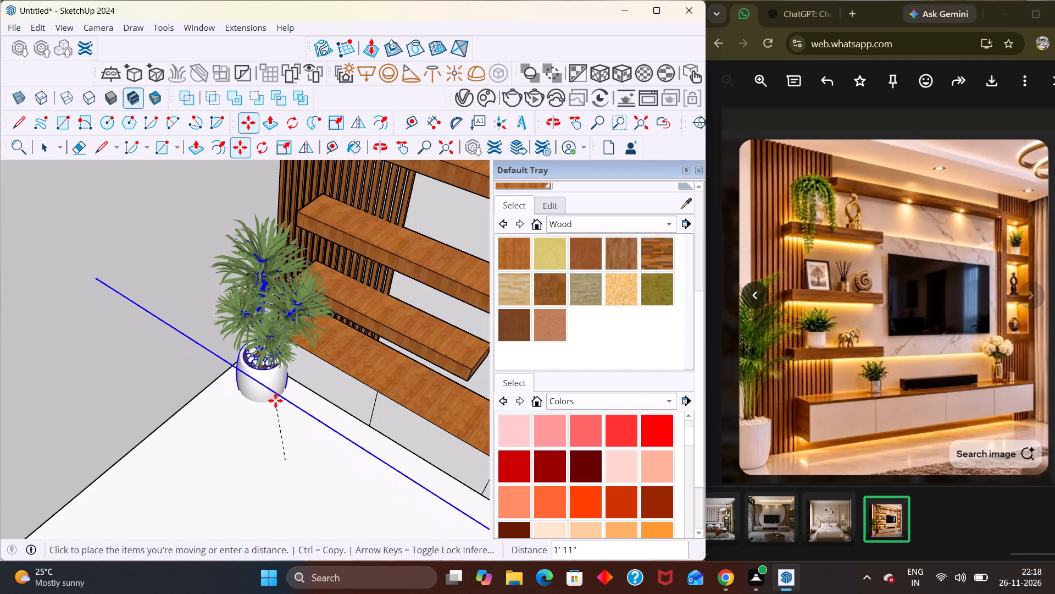
pyautogui.moveTo(274, 404); pyautogui.dragTo(253, 503, button='middle')
pyautogui.scroll(1, 274, 406)
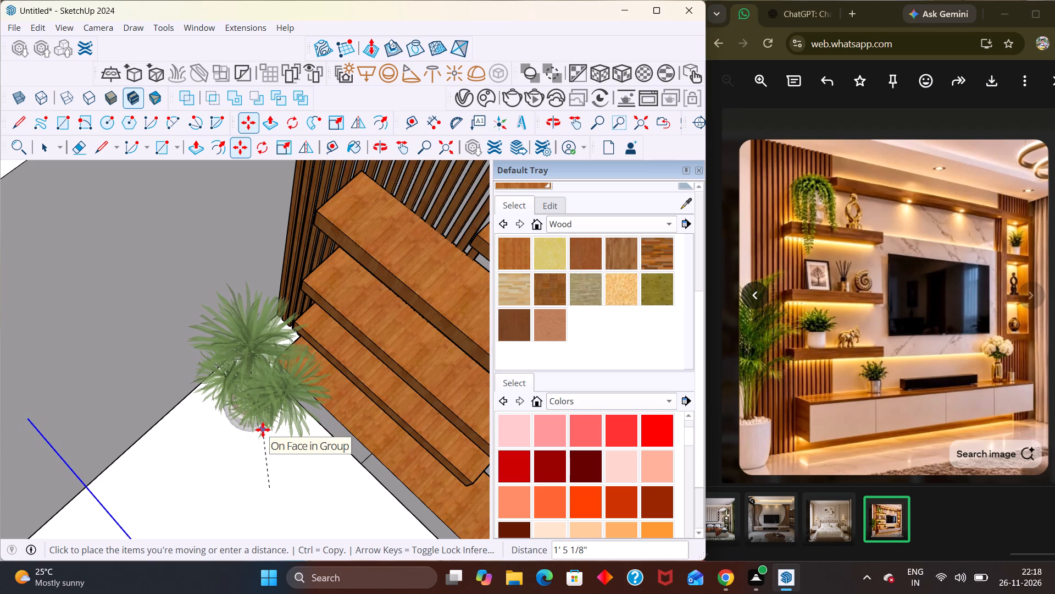
pyautogui.click(263, 430)
pyautogui.scroll(-1, 267, 425)
pyautogui.moveTo(269, 423); pyautogui.dragTo(245, 323, button='middle')
pyautogui.scroll(-9, 285, 261)
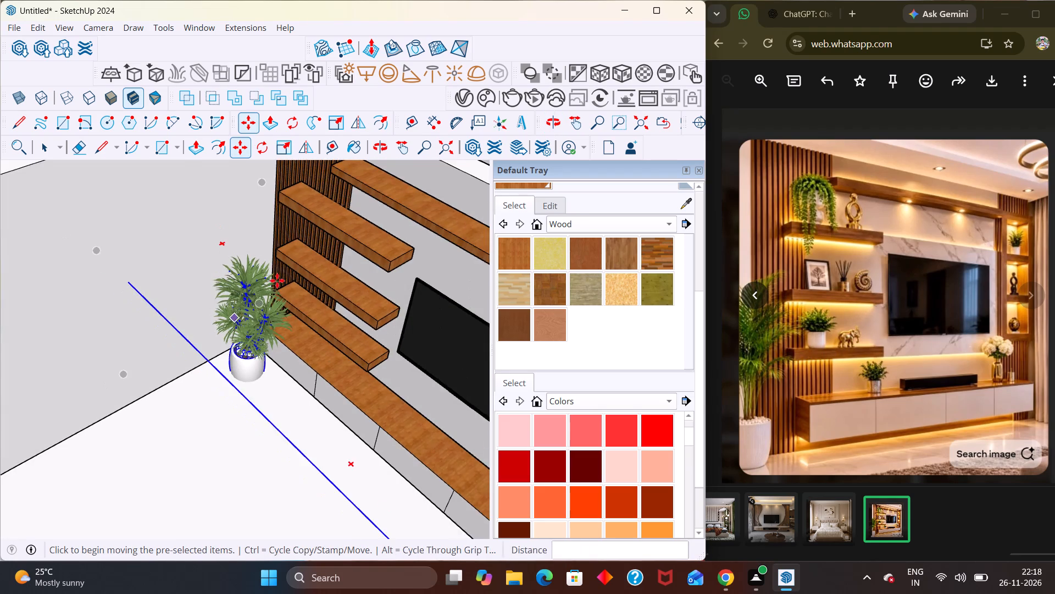
pyautogui.press('space')
pyautogui.scroll(-2, 244, 287)
pyautogui.scroll(1, 250, 300)
pyautogui.scroll(-3, 251, 302)
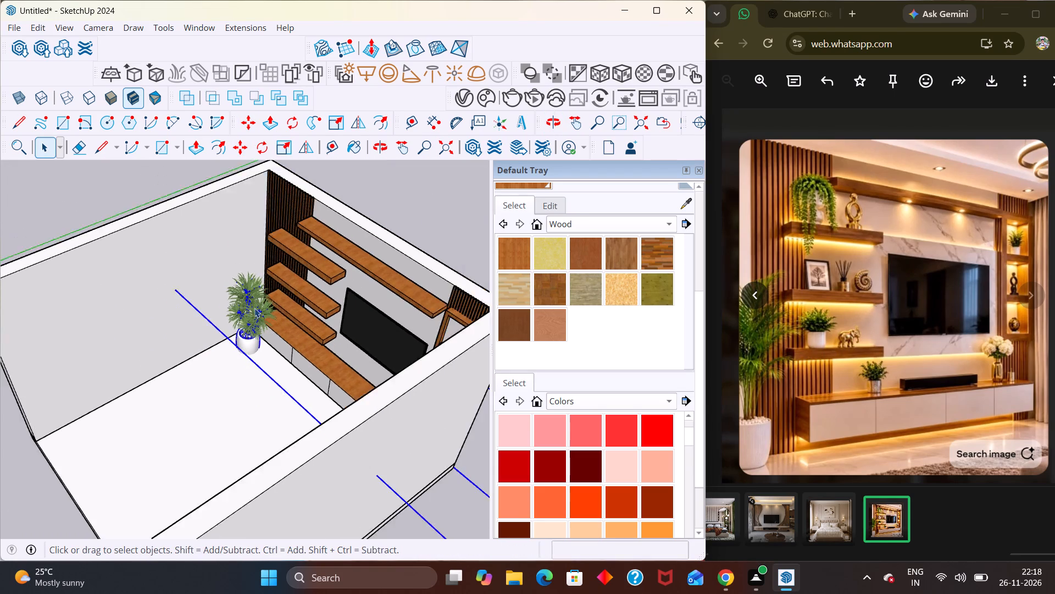
pyautogui.scroll(-2, 254, 308)
pyautogui.click(375, 227)
# Examine the tall plant's position against the side wall, slatted panel and floating console, comparing it with the reference image.
pyautogui.moveTo(236, 314); pyautogui.dragTo(319, 234, button='middle')
pyautogui.scroll(4, 283, 286)
pyautogui.scroll(3, 235, 344)
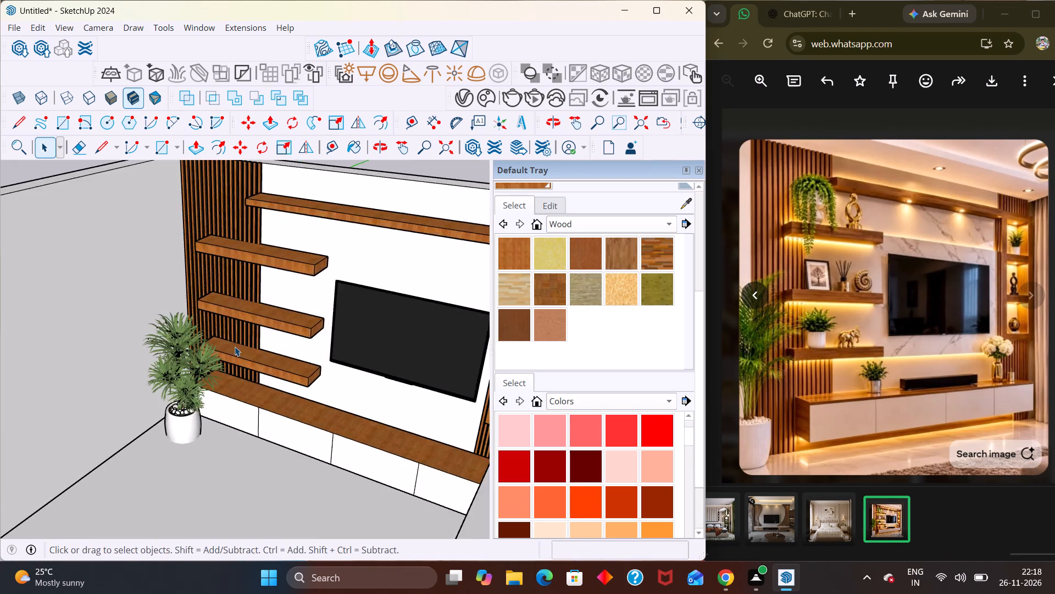
pyautogui.moveTo(218, 362); pyautogui.dragTo(195, 435, button='middle')
pyautogui.scroll(7, 210, 456)
pyautogui.moveTo(159, 385); pyautogui.dragTo(86, 335, button='middle')
pyautogui.scroll(1, 86, 335)
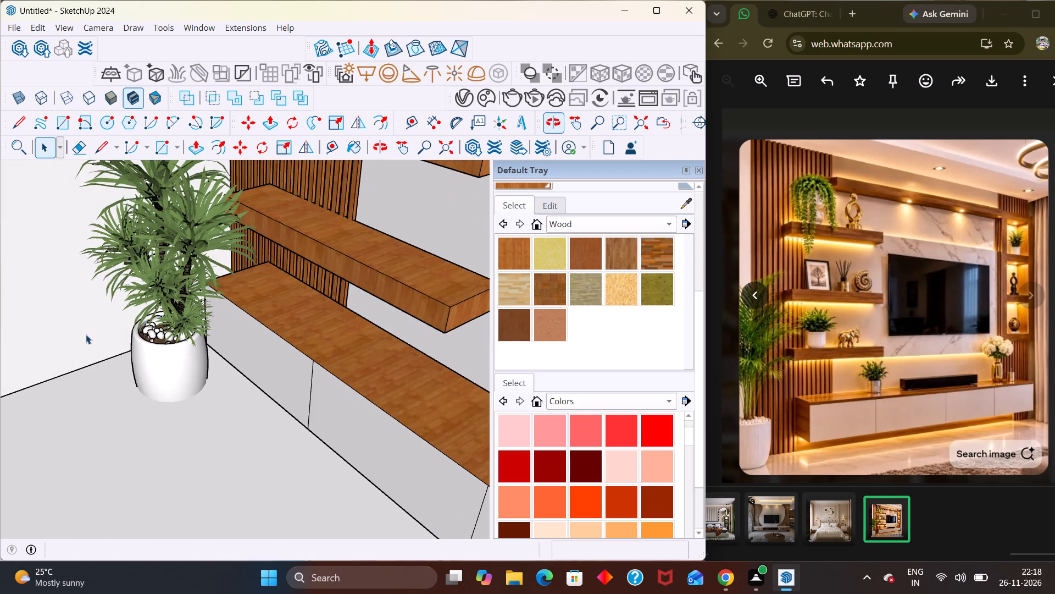
pyautogui.moveTo(90, 340); pyautogui.dragTo(132, 338, button='middle')
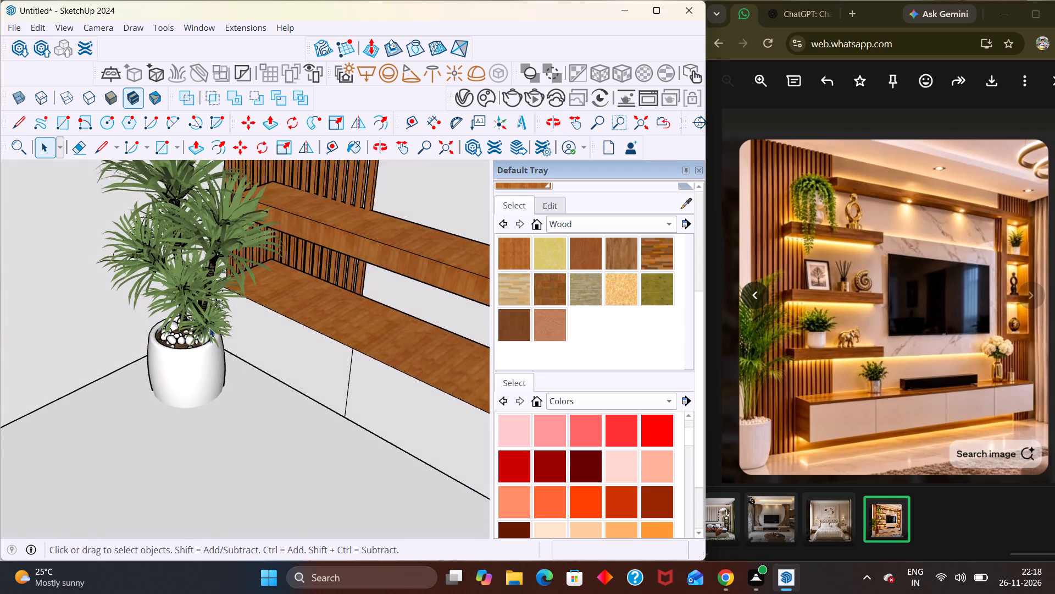
pyautogui.scroll(1, 213, 322)
pyautogui.scroll(-2, 204, 329)
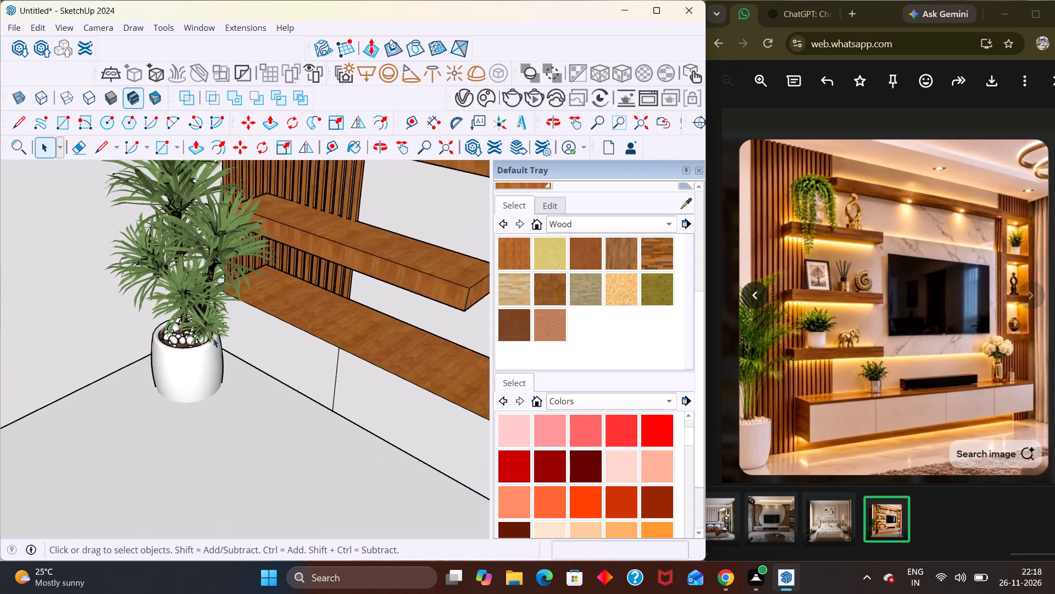
pyautogui.scroll(-3, 213, 338)
pyautogui.moveTo(210, 359); pyautogui.dragTo(308, 272, button='middle')
pyautogui.scroll(5, 264, 313)
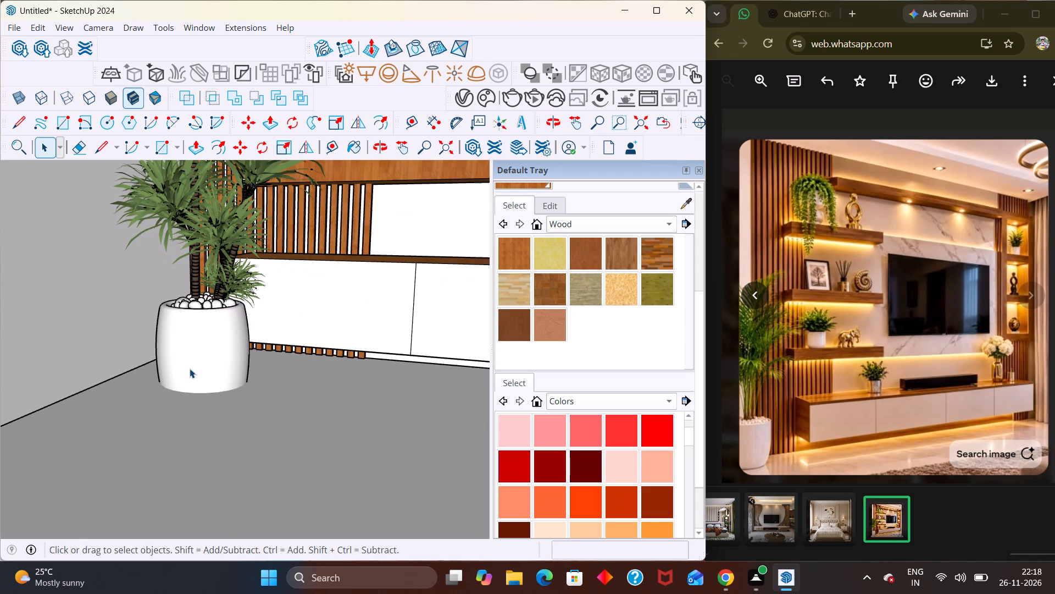
pyautogui.click(190, 366)
pyautogui.scroll(-20, 190, 366)
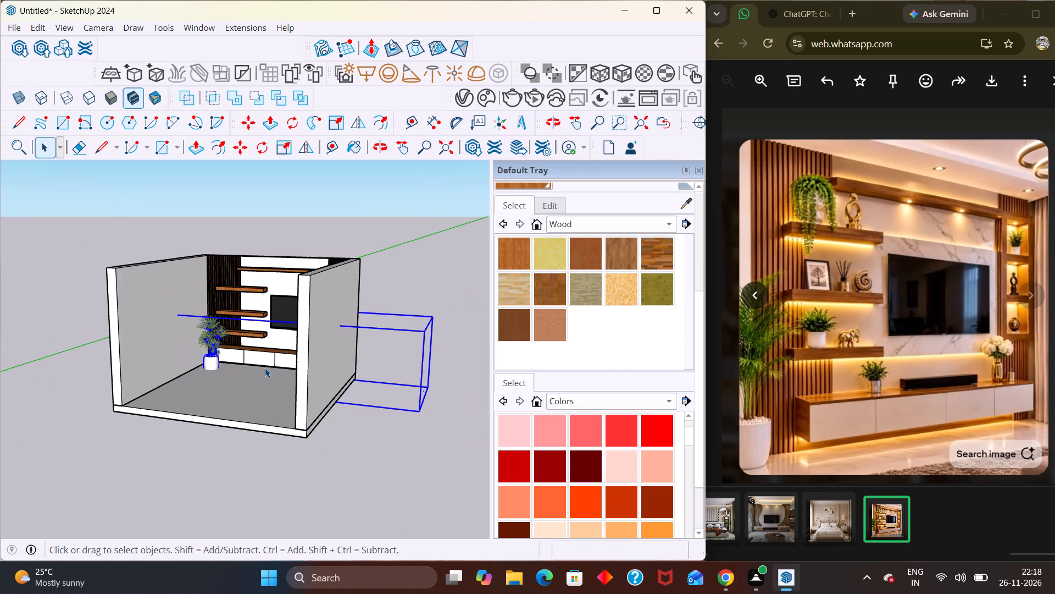
pyautogui.click(273, 525)
pyautogui.moveTo(245, 449); pyautogui.dragTo(309, 395, button='middle')
pyautogui.scroll(-1, 246, 448)
pyautogui.scroll(8, 349, 438)
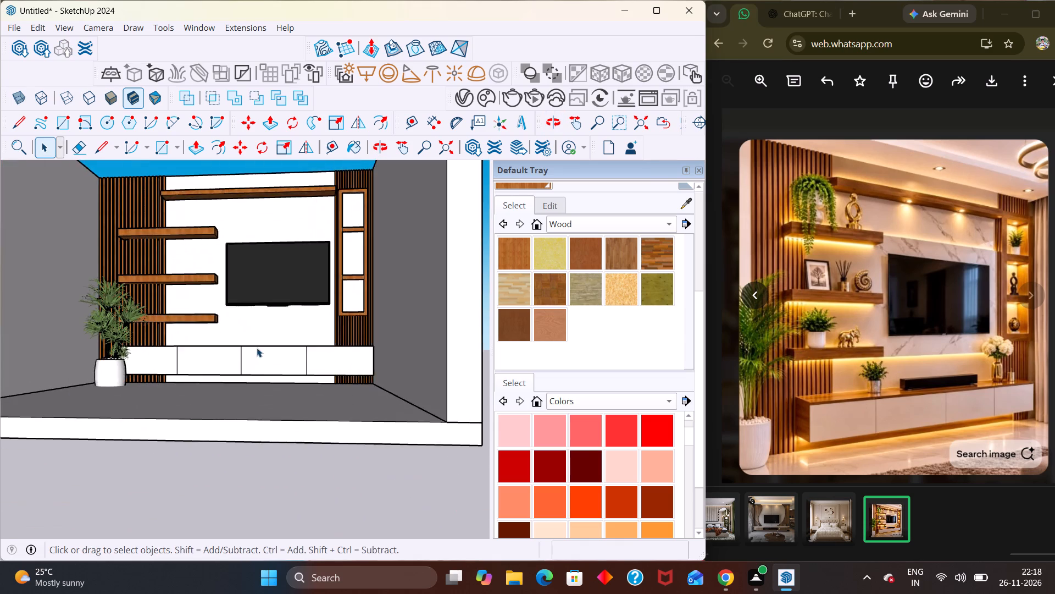
pyautogui.moveTo(189, 298); pyautogui.dragTo(151, 460, button='middle')
pyautogui.scroll(3, 158, 477)
pyautogui.moveTo(172, 359); pyautogui.dragTo(253, 254, button='middle')
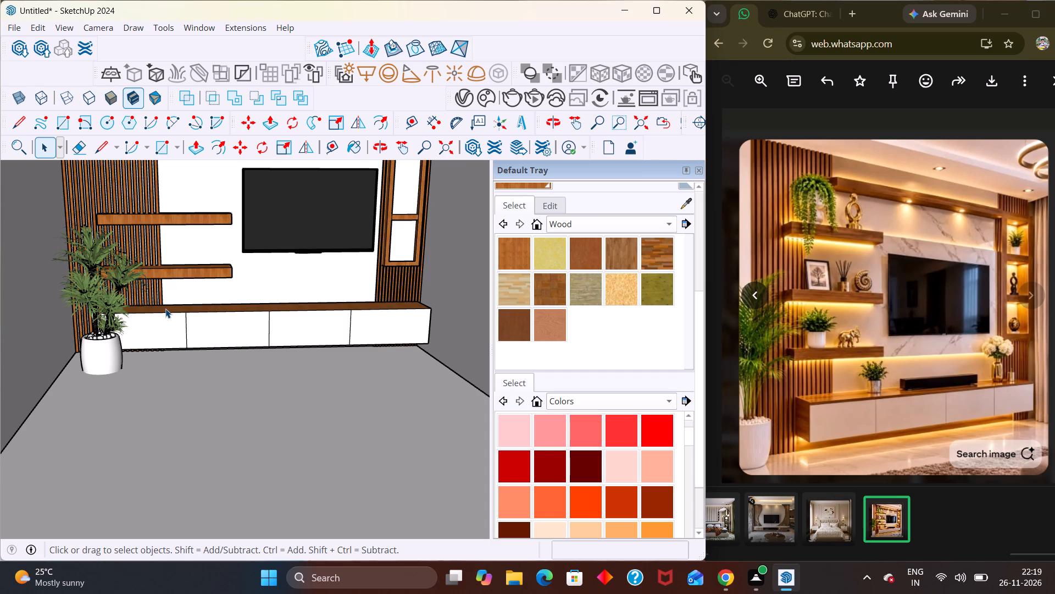
# Shift the tall potted plant about 6 7/8" within the corner beside the floating console, and clear the selection.
pyautogui.scroll(-1, 154, 348)
pyautogui.scroll(1, 142, 354)
pyautogui.click(98, 361)
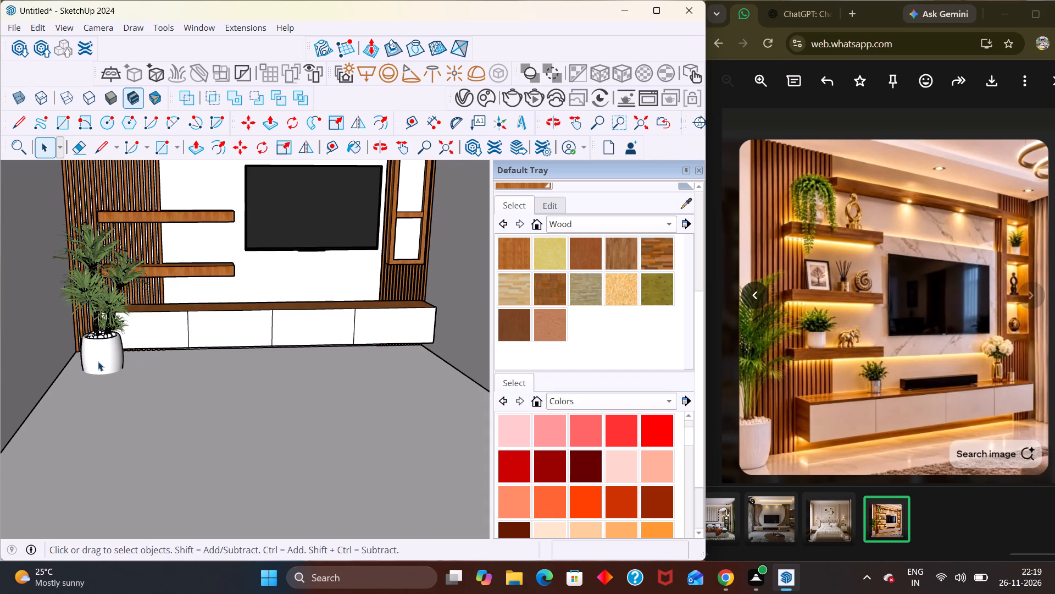
pyautogui.press('m')
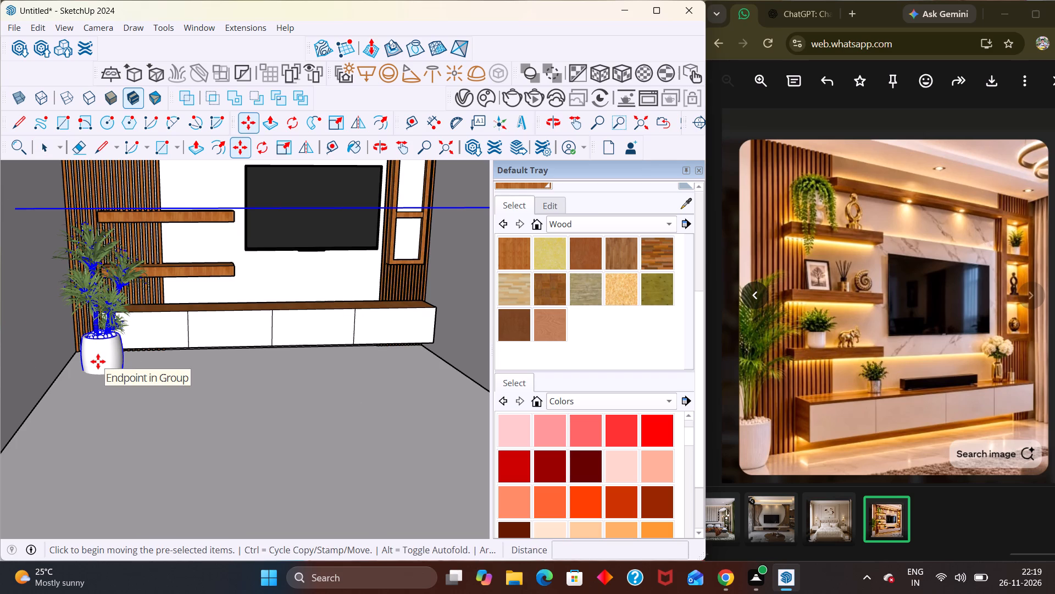
pyautogui.scroll(3, 114, 366)
pyautogui.click(108, 369)
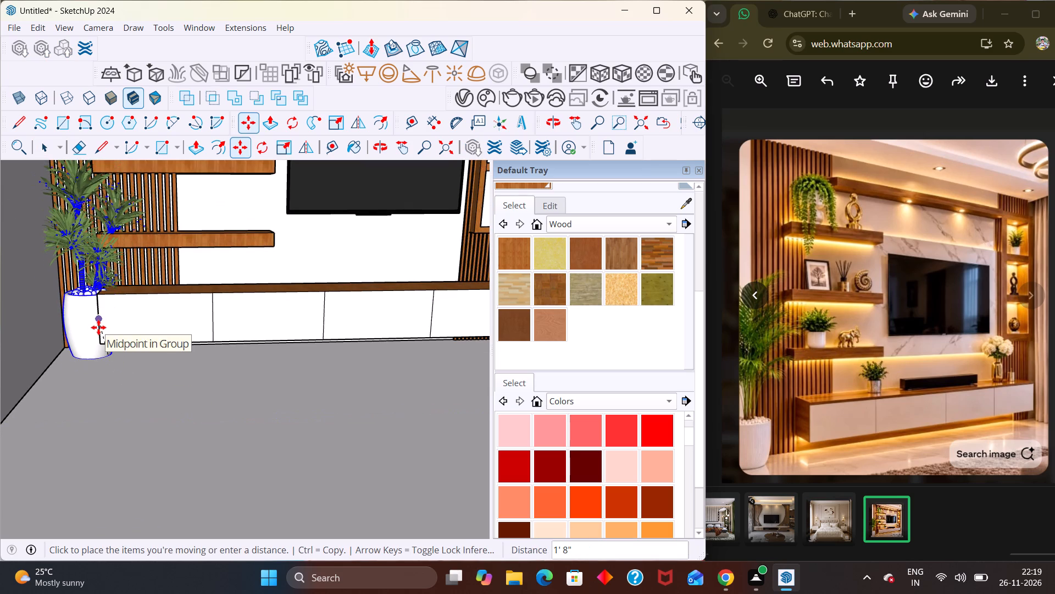
pyautogui.moveTo(97, 414); pyautogui.dragTo(65, 469, button='middle')
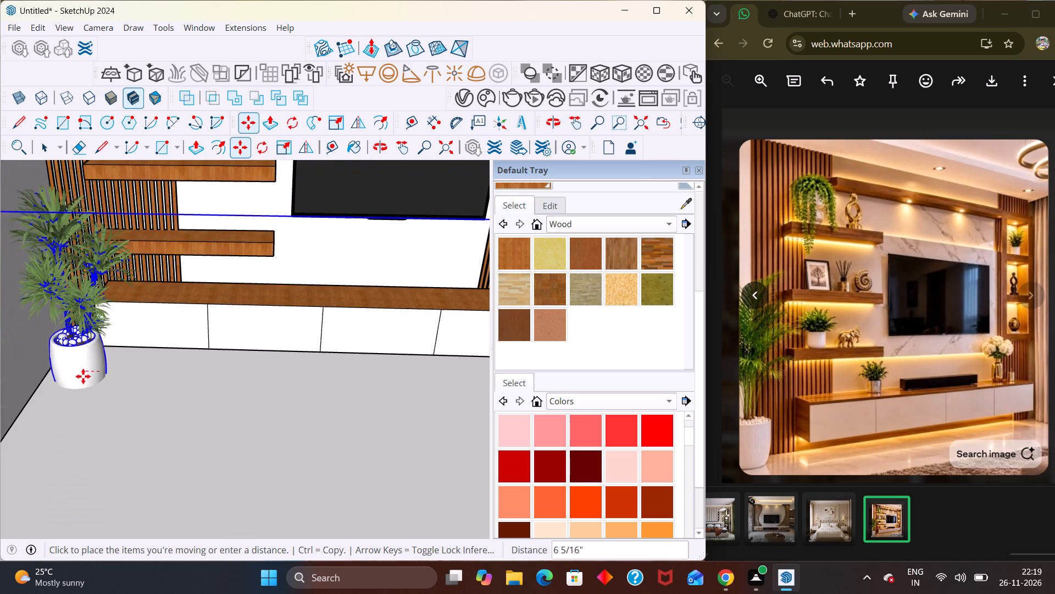
pyautogui.click(98, 351)
pyautogui.scroll(-10, 100, 352)
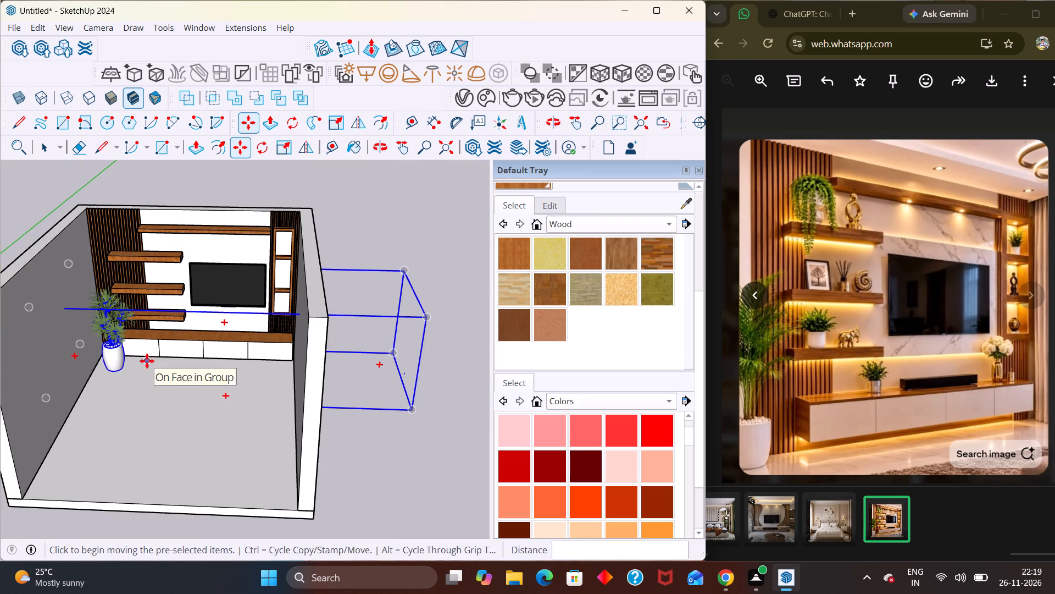
pyautogui.press('space')
pyautogui.click(412, 220)
# Examine the potted plant's placement from above and close up, checking its clearance to the side wall, slatted panel, shelves and floating console.
pyautogui.moveTo(241, 323); pyautogui.dragTo(235, 283, button='middle')
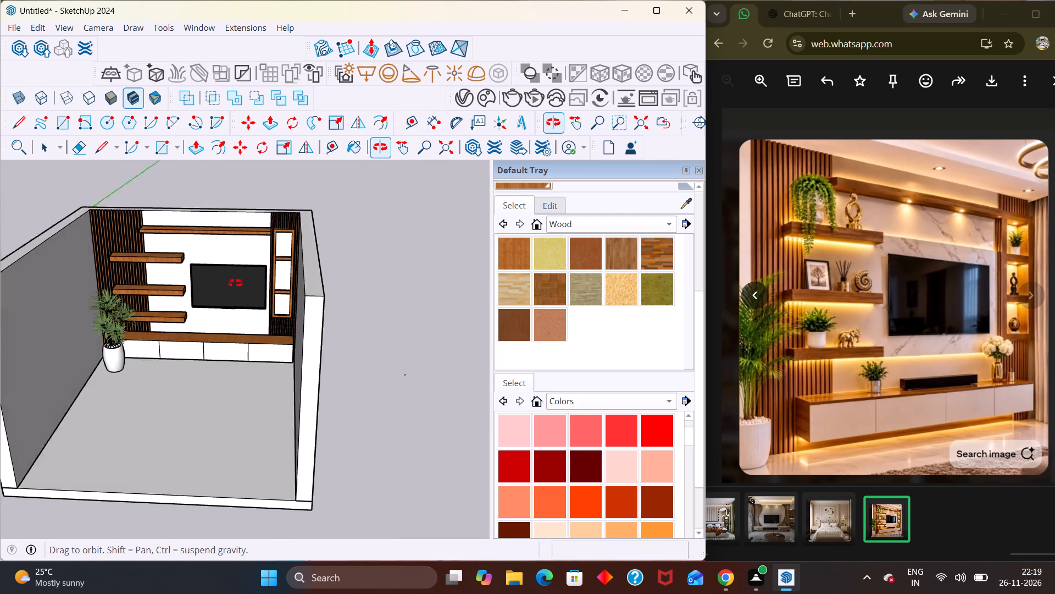
pyautogui.moveTo(235, 283); pyautogui.dragTo(136, 264, button='middle')
pyautogui.scroll(2, 0, 265)
pyautogui.moveTo(258, 300); pyautogui.dragTo(263, 298, button='middle')
pyautogui.scroll(8, 263, 298)
pyautogui.moveTo(143, 309); pyautogui.dragTo(159, 359, button='middle')
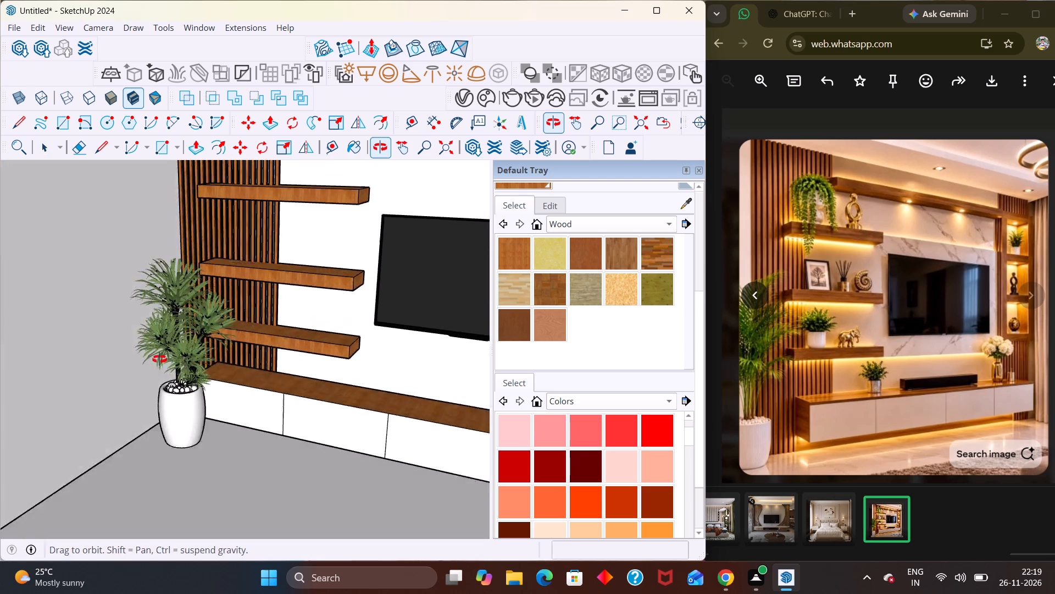
pyautogui.scroll(2, 159, 359)
pyautogui.moveTo(159, 359); pyautogui.dragTo(165, 384, button='middle')
pyautogui.scroll(-12, 225, 353)
pyautogui.moveTo(271, 371); pyautogui.dragTo(301, 396, button='middle')
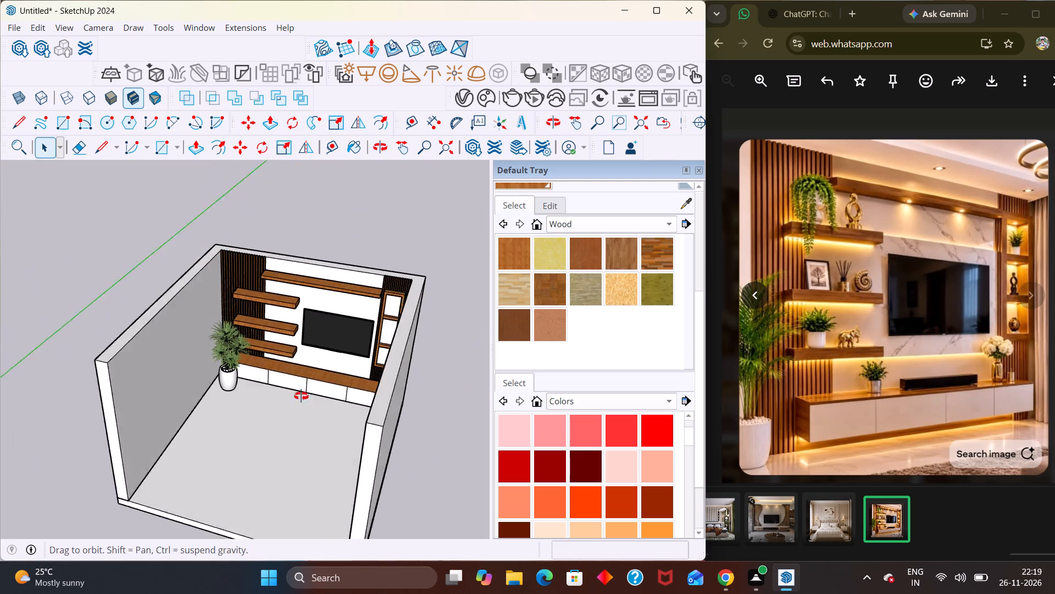
pyautogui.moveTo(301, 396); pyautogui.dragTo(307, 408, button='middle')
pyautogui.scroll(2, 308, 409)
pyautogui.scroll(2, 239, 362)
pyautogui.moveTo(236, 382); pyautogui.dragTo(234, 438, button='middle')
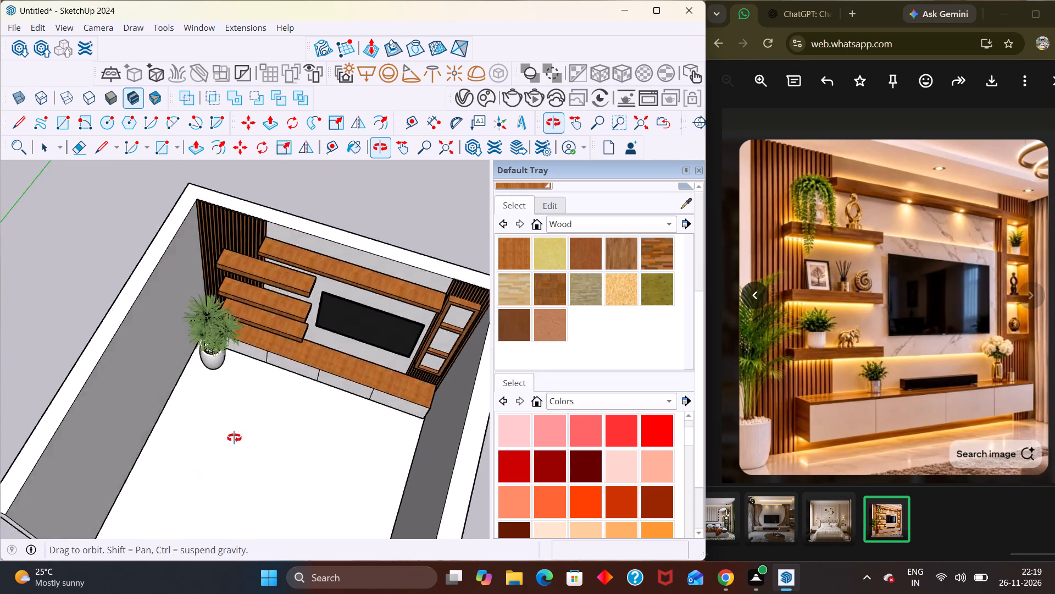
pyautogui.moveTo(234, 438); pyautogui.dragTo(315, 270, button='middle')
pyautogui.scroll(1, 318, 284)
pyautogui.scroll(7, 225, 381)
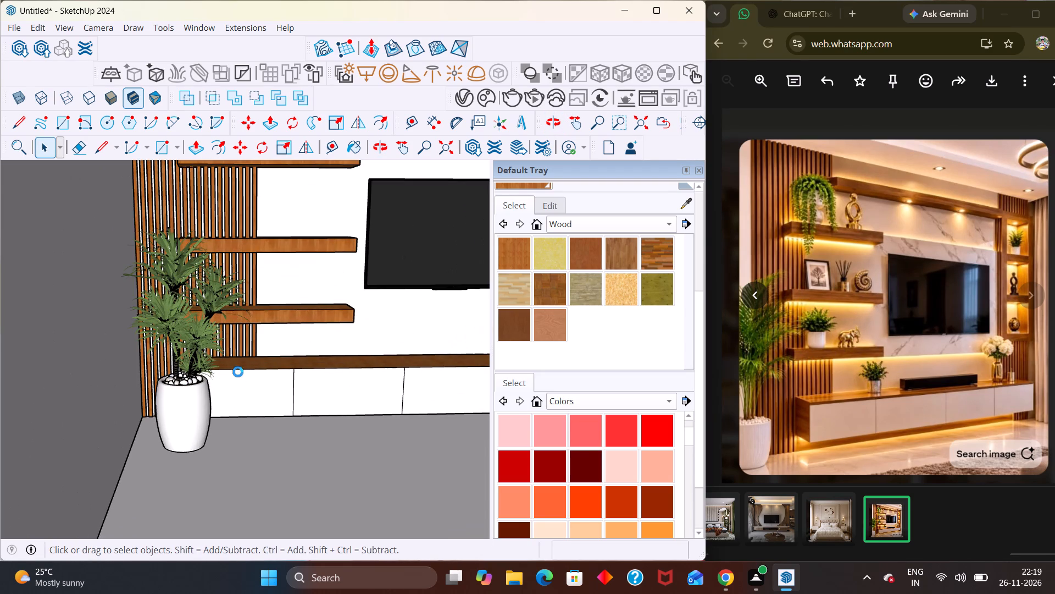
pyautogui.scroll(9, 202, 223)
pyautogui.scroll(-4, 214, 415)
pyautogui.scroll(2, 209, 410)
pyautogui.scroll(-4, 209, 410)
pyautogui.moveTo(209, 430); pyautogui.dragTo(155, 501, button='middle')
pyautogui.scroll(-10, 184, 400)
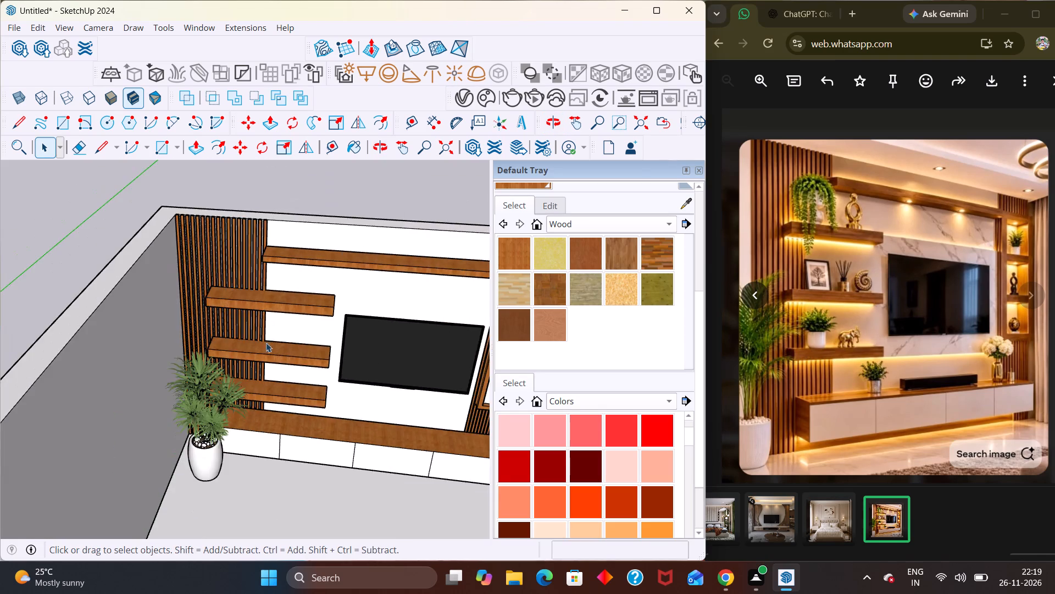
pyautogui.moveTo(245, 411); pyautogui.dragTo(151, 442, button='middle')
pyautogui.scroll(8, 312, 394)
pyautogui.moveTo(179, 444); pyautogui.dragTo(100, 377, button='middle')
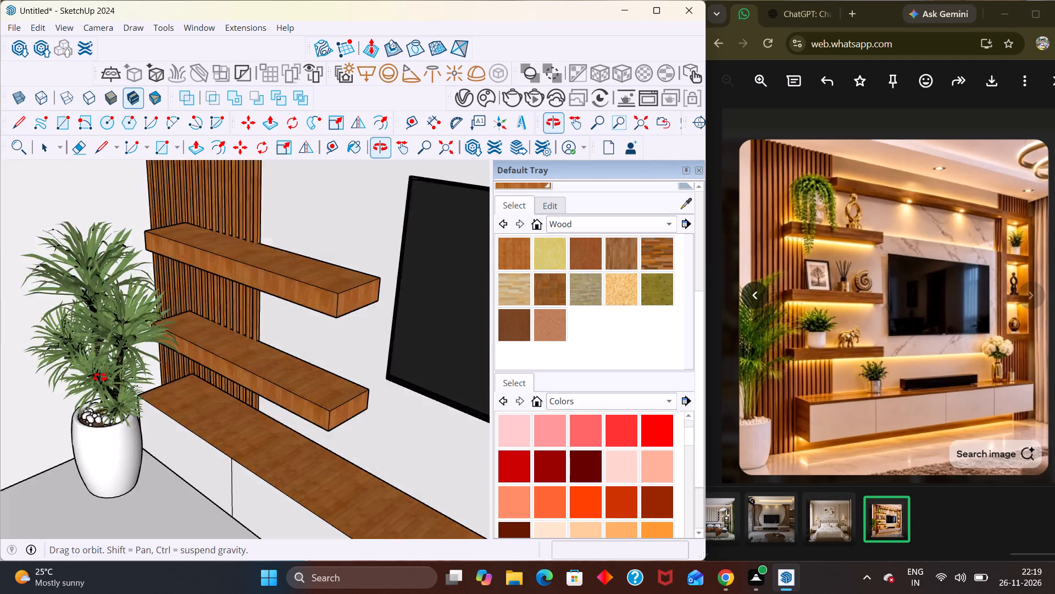
pyautogui.moveTo(100, 377); pyautogui.dragTo(252, 349, button='middle')
pyautogui.scroll(1, 252, 349)
pyautogui.scroll(-6, 224, 298)
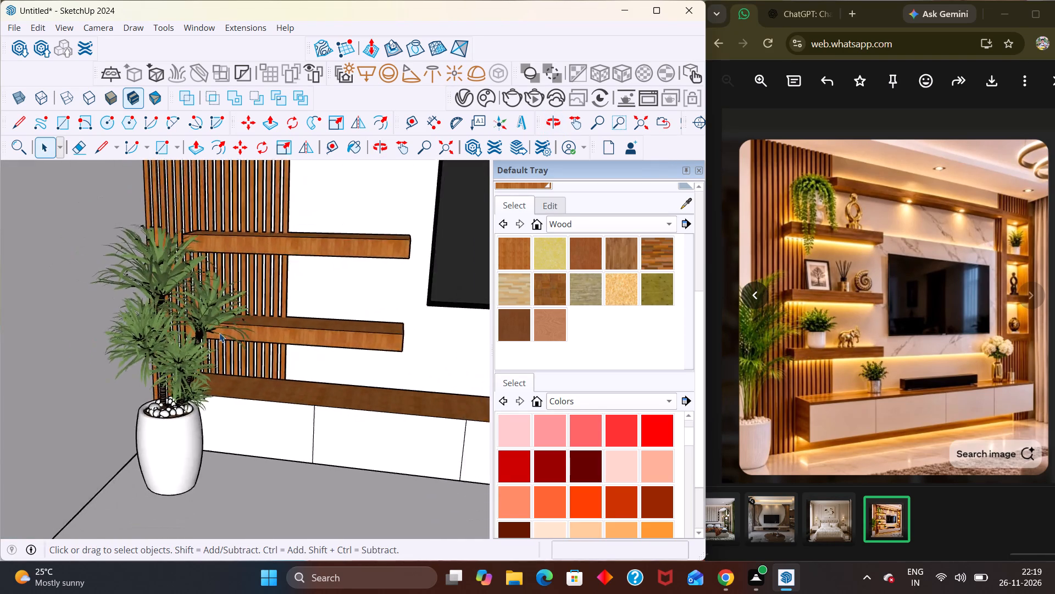
# Examine the whole TV wall from the front, including the plant, shelves, display niche and console, against the reference image.
pyautogui.scroll(-11, 219, 333)
pyautogui.moveTo(313, 372); pyautogui.dragTo(360, 324, button='middle')
pyautogui.scroll(2, 360, 307)
pyautogui.moveTo(363, 273); pyautogui.dragTo(412, 380, button='middle')
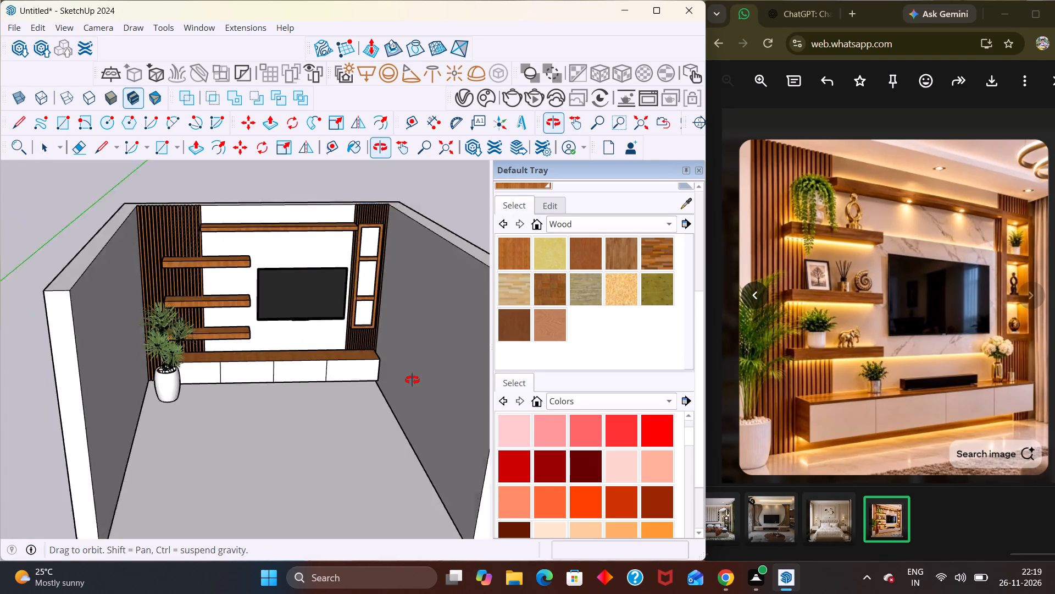
pyautogui.moveTo(412, 380); pyautogui.dragTo(398, 219, button='middle')
pyautogui.scroll(3, 398, 226)
pyautogui.scroll(1, 388, 307)
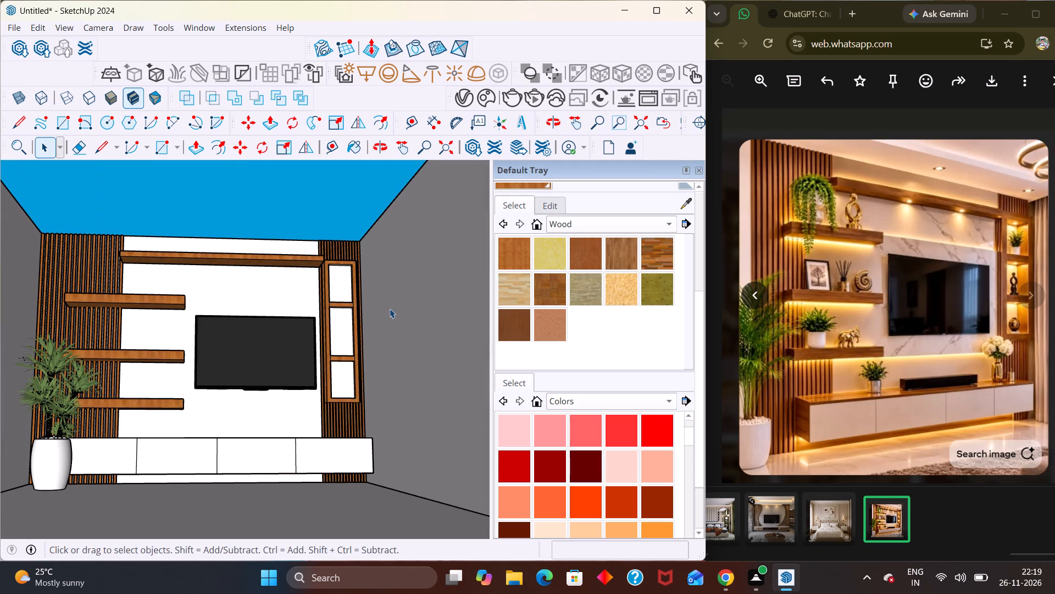
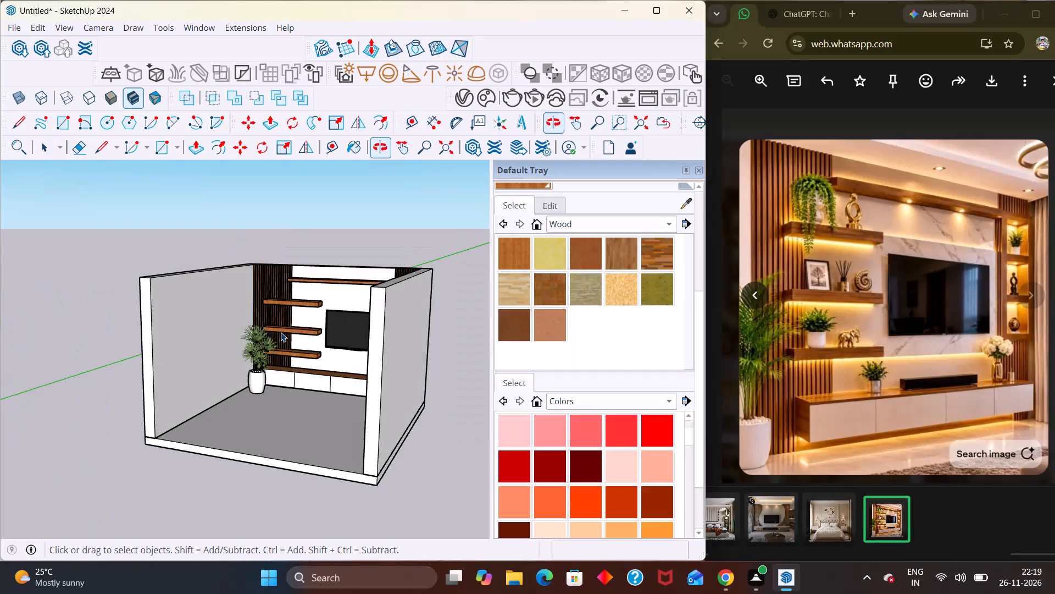
# Search 3D Warehouse for "plant small" models.
pyautogui.scroll(5, 325, 265)
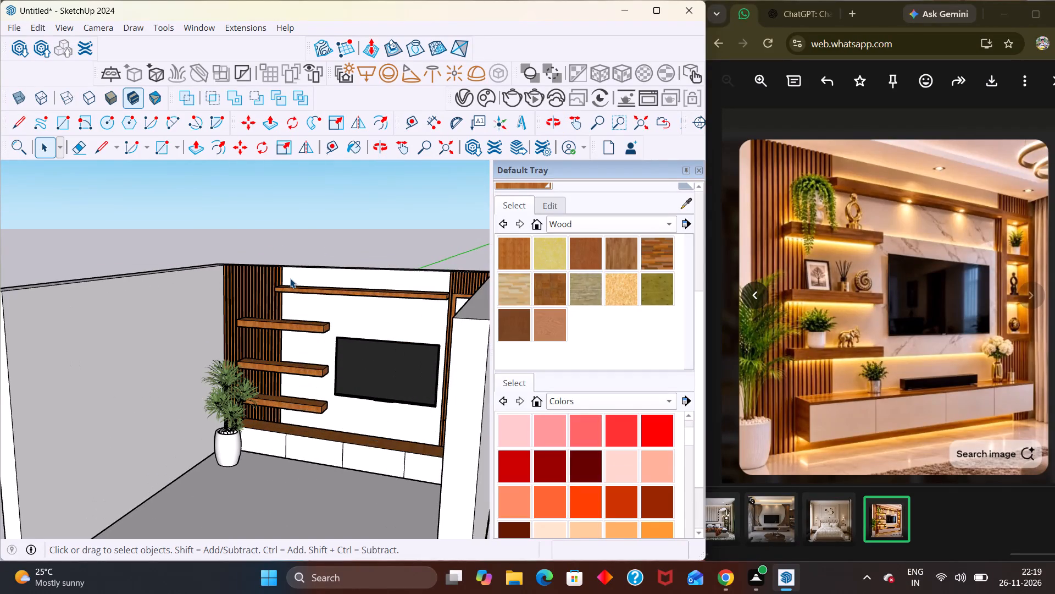
pyautogui.moveTo(293, 280); pyautogui.dragTo(306, 300, button='middle')
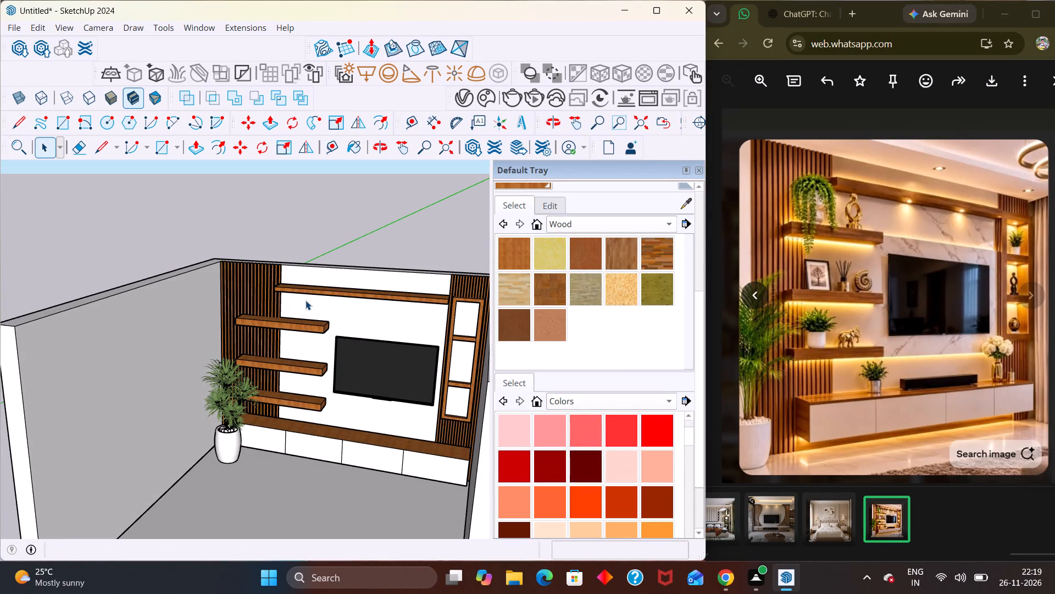
pyautogui.press('i')
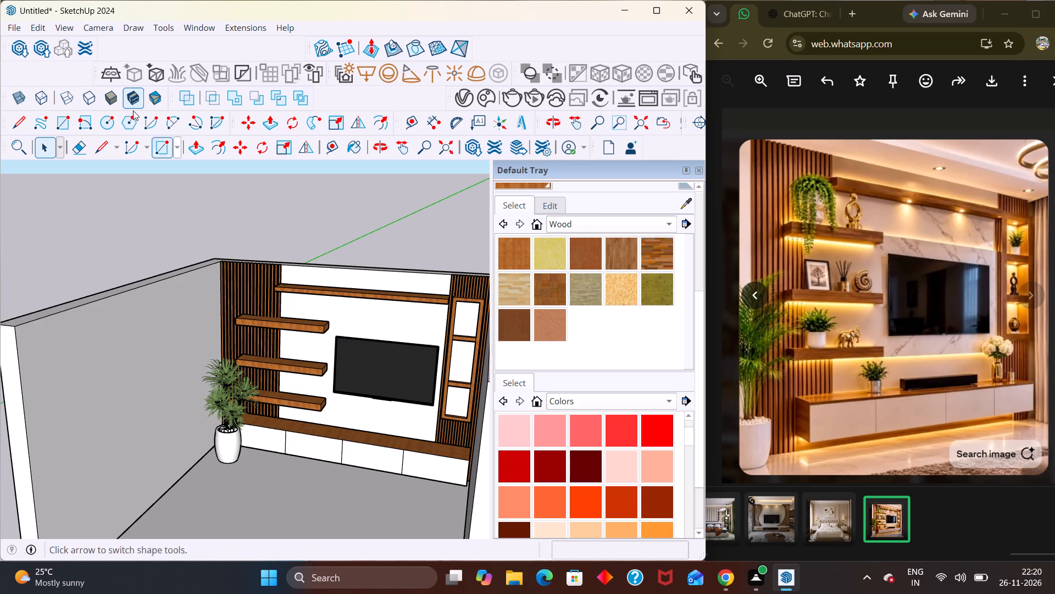
pyautogui.click(14, 53)
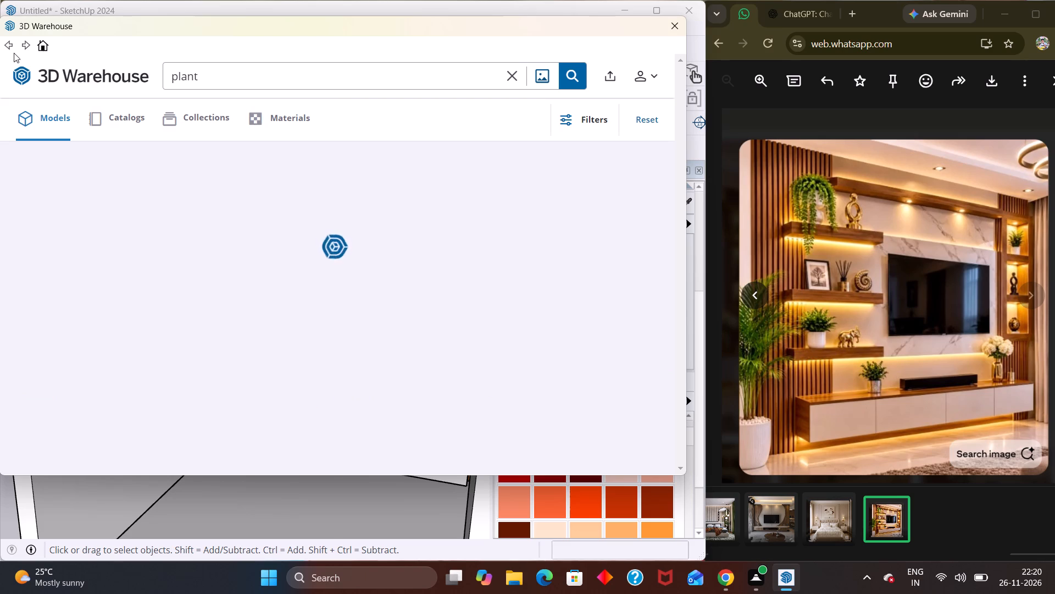
pyautogui.click(248, 70)
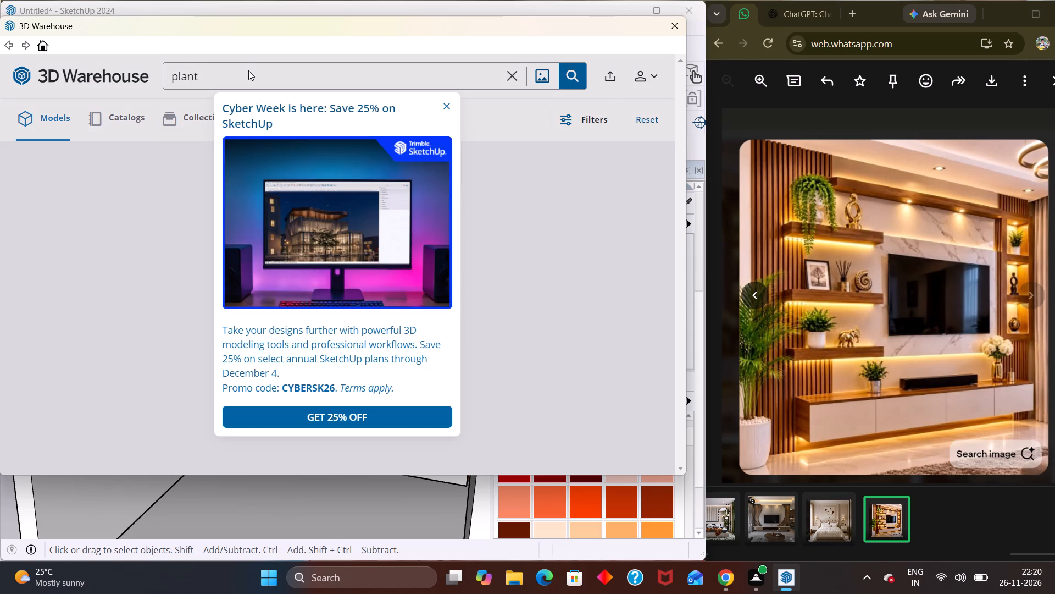
pyautogui.click(248, 71)
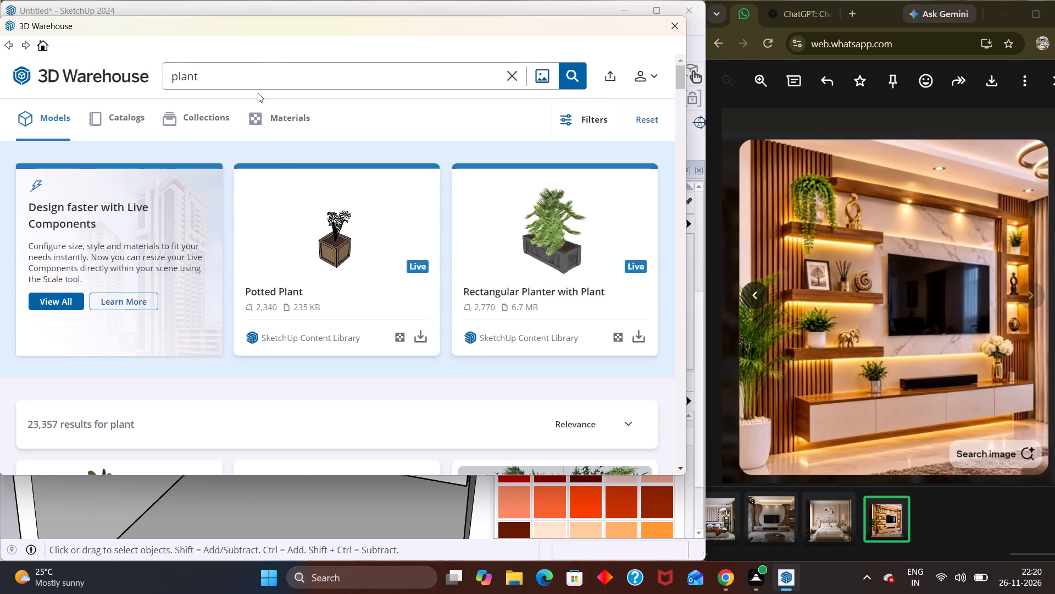
pyautogui.click(258, 78)
pyautogui.press('space')
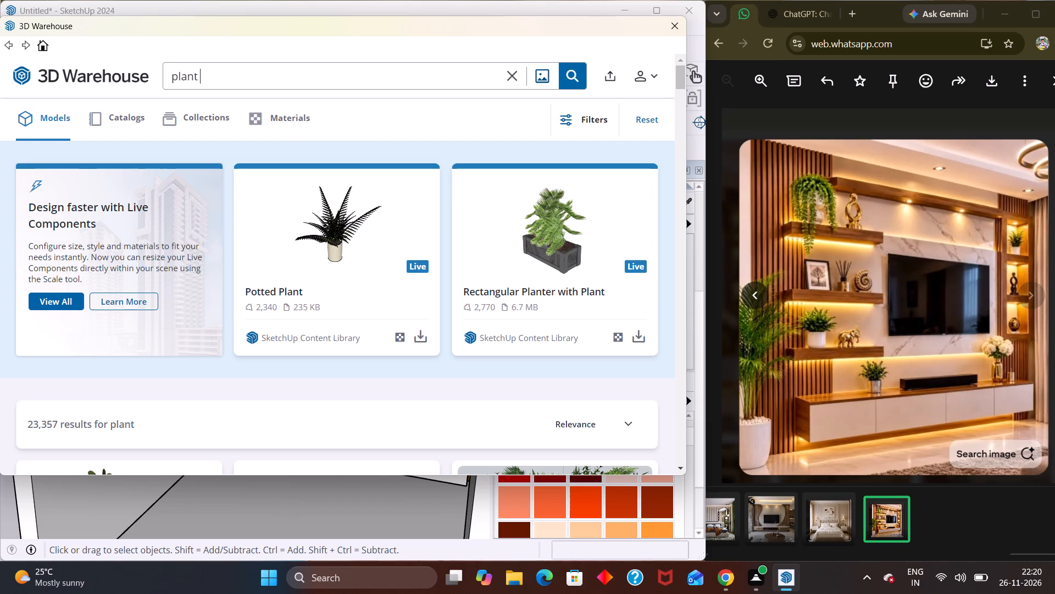
pyautogui.write('small')
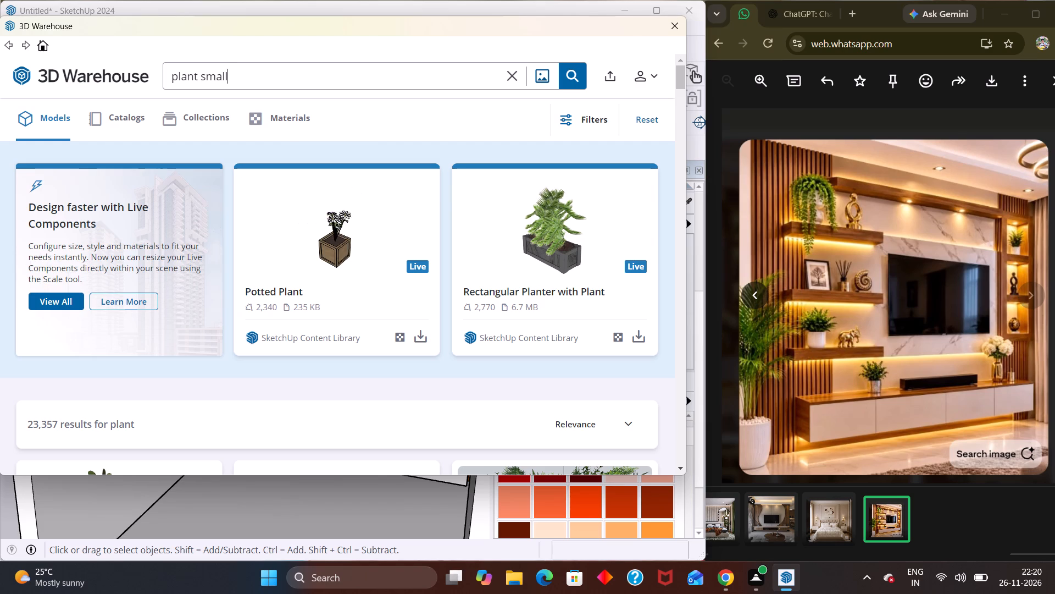
pyautogui.press('Return')
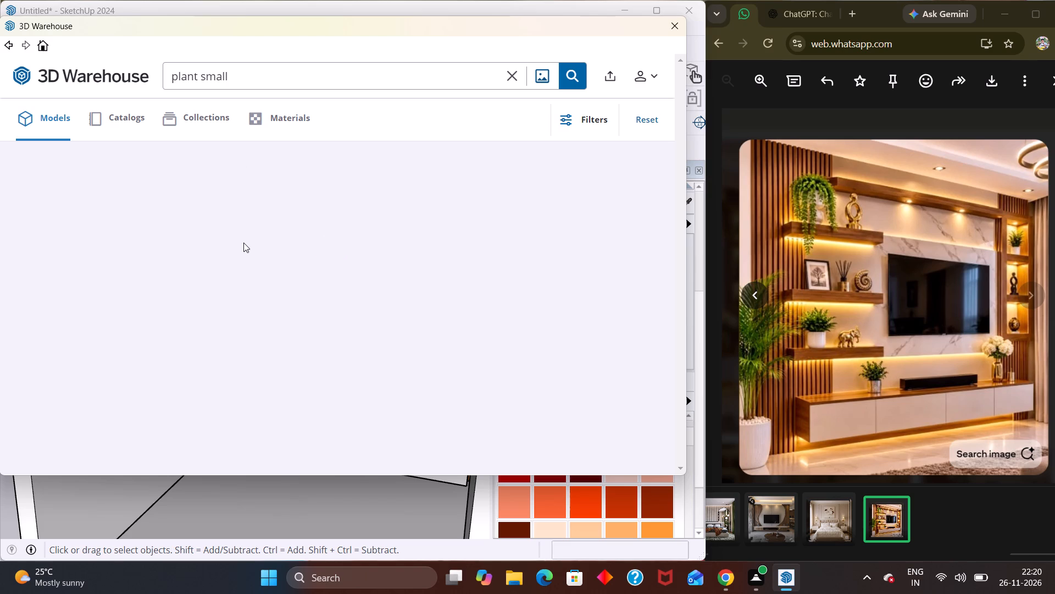
# Browse the small plant models for a potted plant suited to the TV unit in the reference image.
pyautogui.scroll(-1, 259, 274)
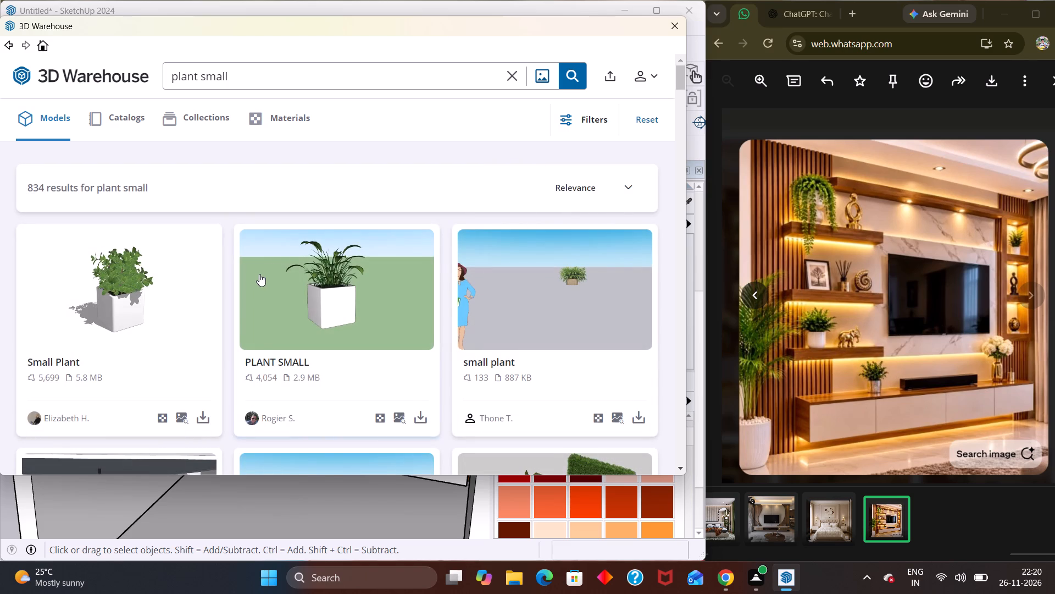
pyautogui.scroll(-8, 259, 274)
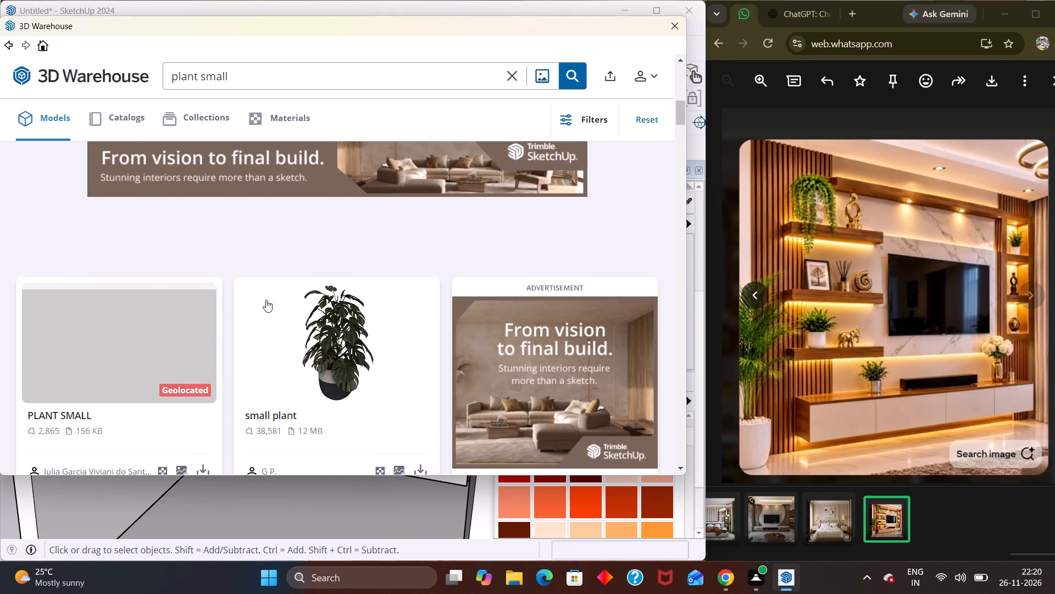
pyautogui.scroll(-8, 267, 301)
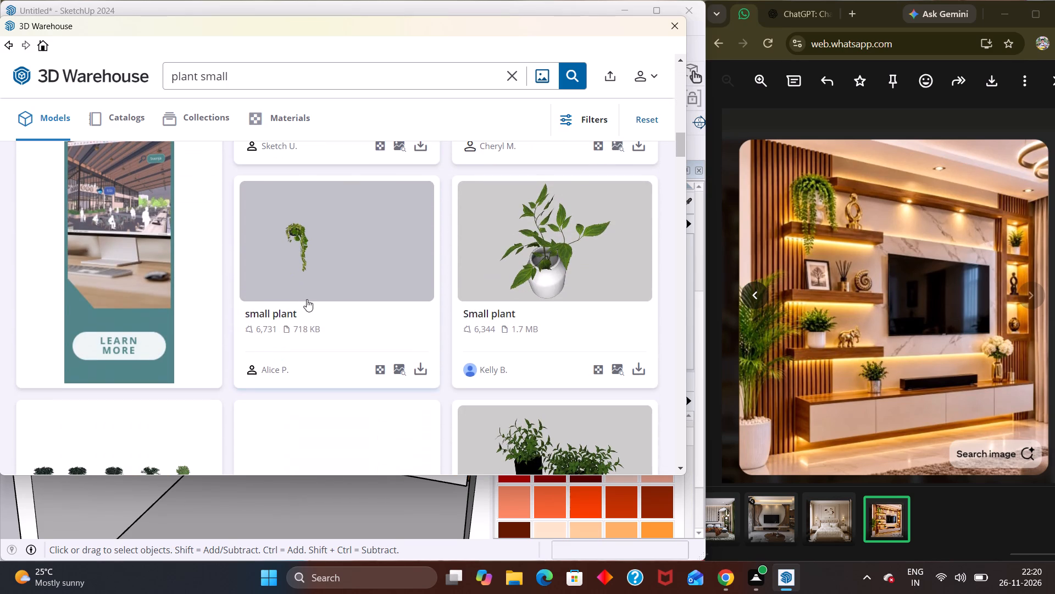
pyautogui.scroll(-2, 465, 246)
pyautogui.scroll(-4, 398, 267)
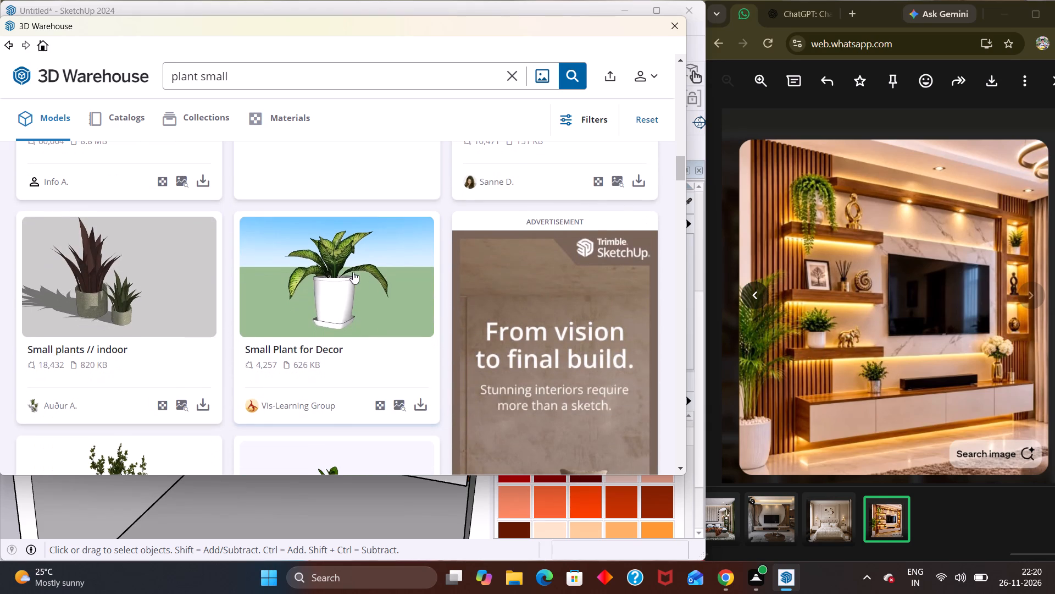
pyautogui.scroll(-6, 347, 274)
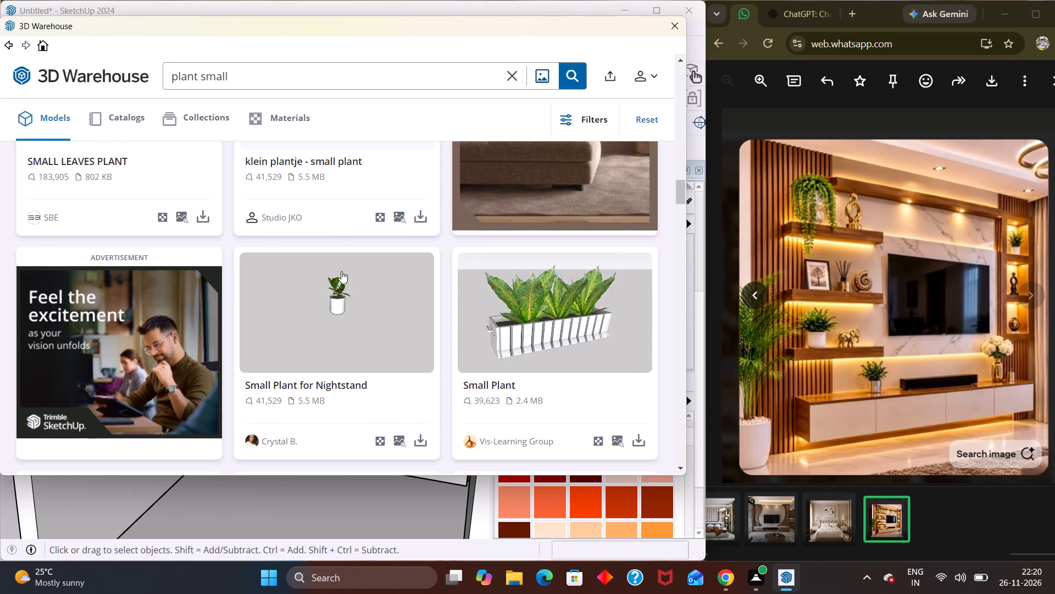
pyautogui.scroll(-3, 339, 268)
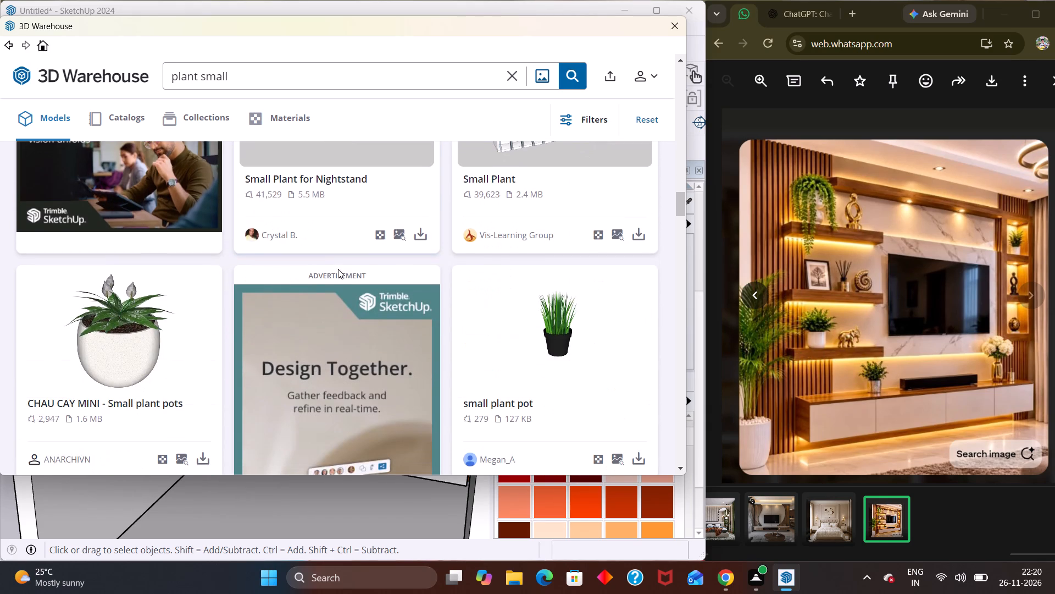
pyautogui.scroll(-18, 338, 269)
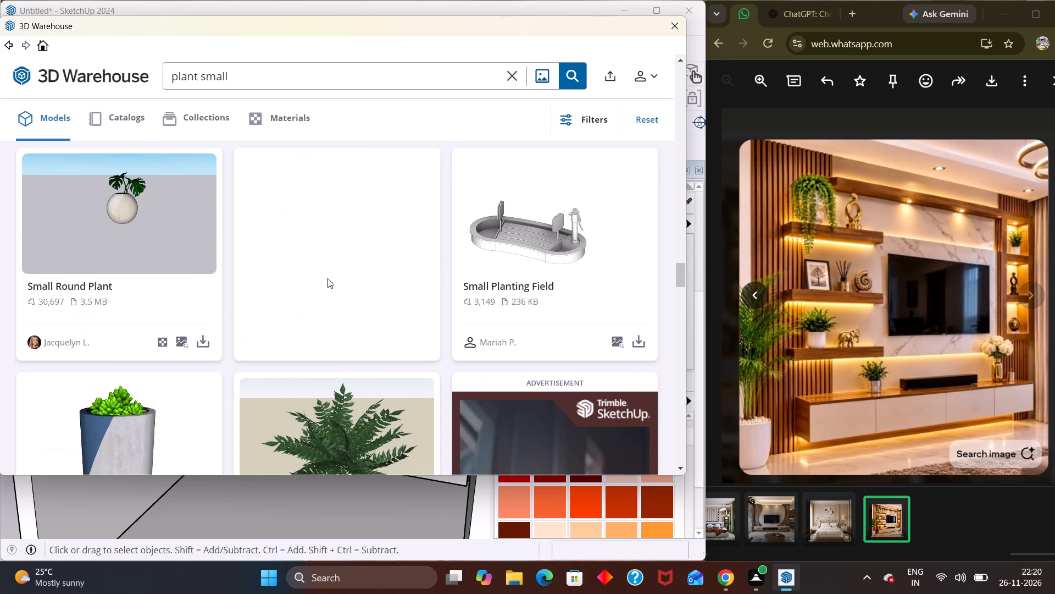
pyautogui.scroll(-11, 327, 278)
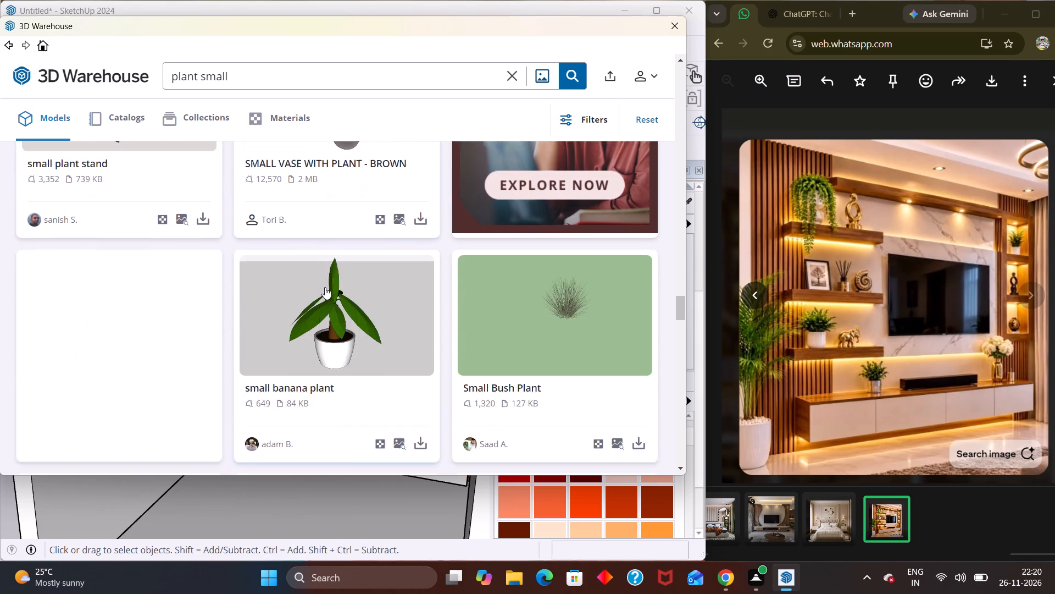
pyautogui.scroll(-3, 325, 282)
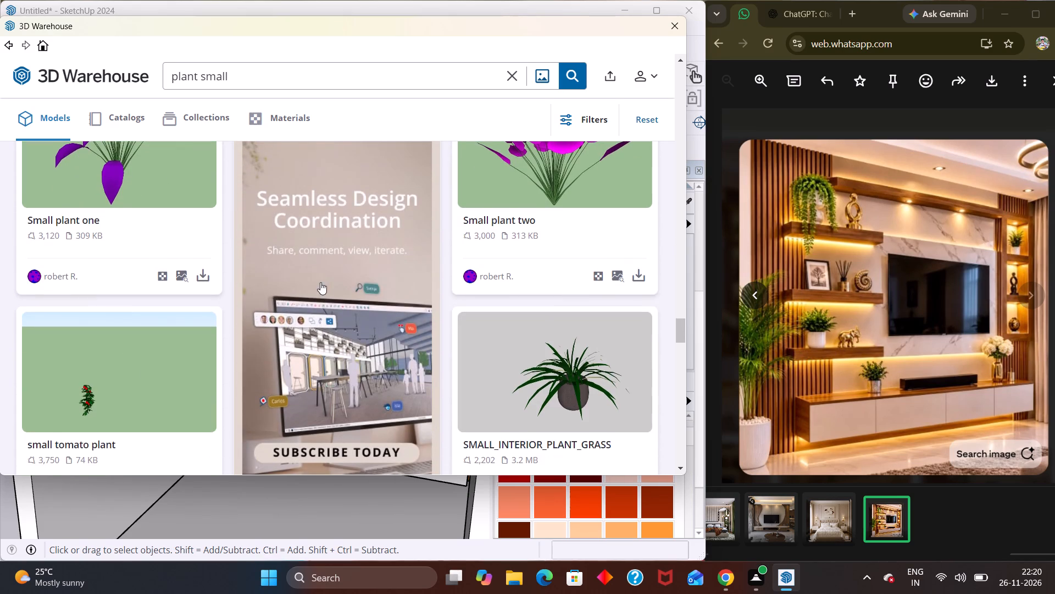
pyautogui.scroll(-12, 320, 282)
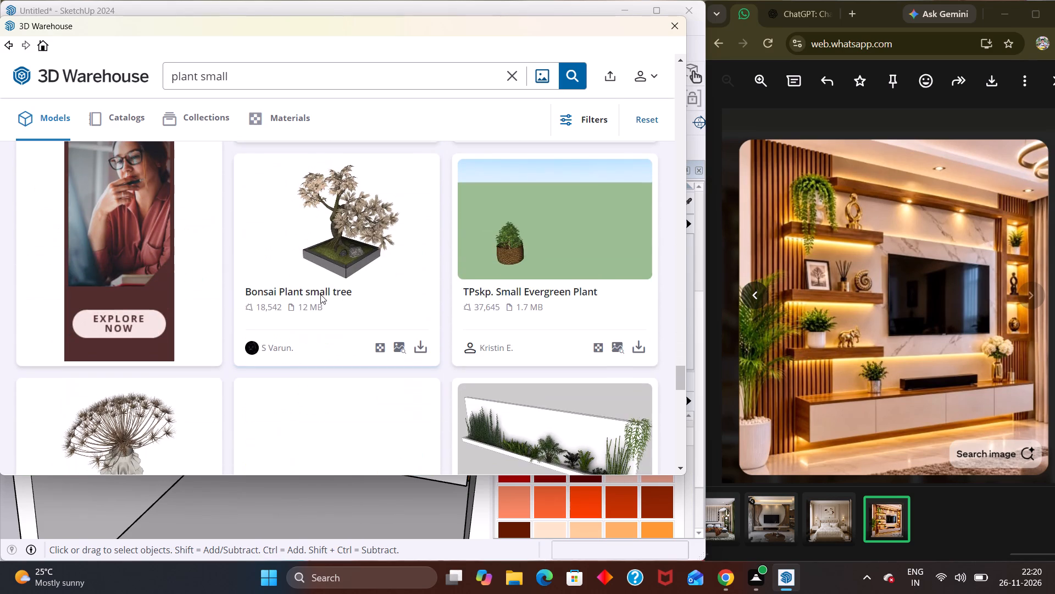
pyautogui.scroll(-6, 323, 280)
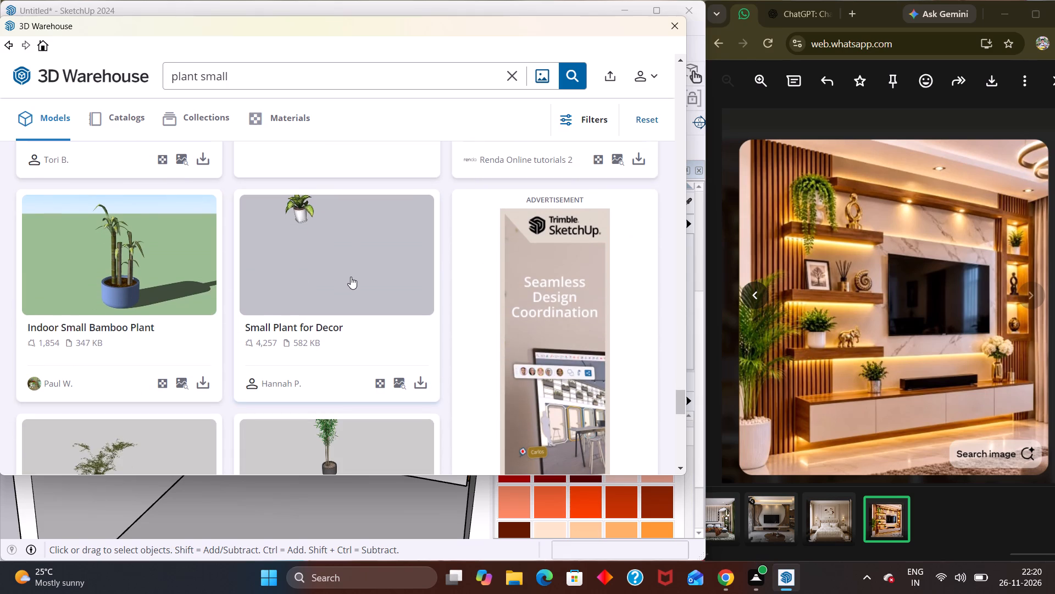
pyautogui.scroll(-1, 351, 277)
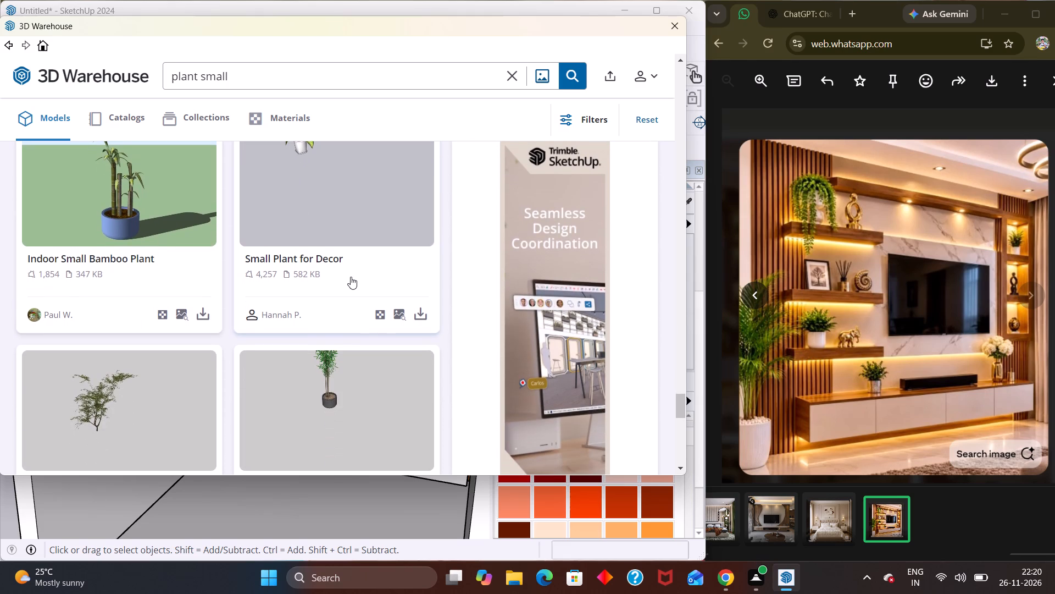
pyautogui.scroll(-11, 351, 277)
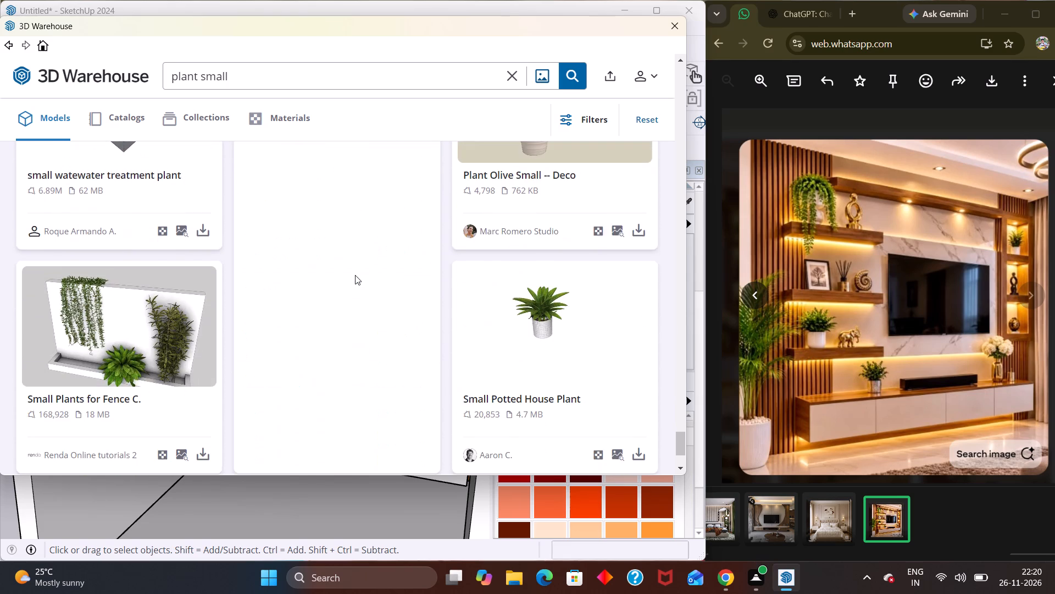
# Download the Small Potted House Plant from 3D Warehouse directly into the model.
pyautogui.scroll(1, 355, 273)
pyautogui.scroll(-2, 355, 272)
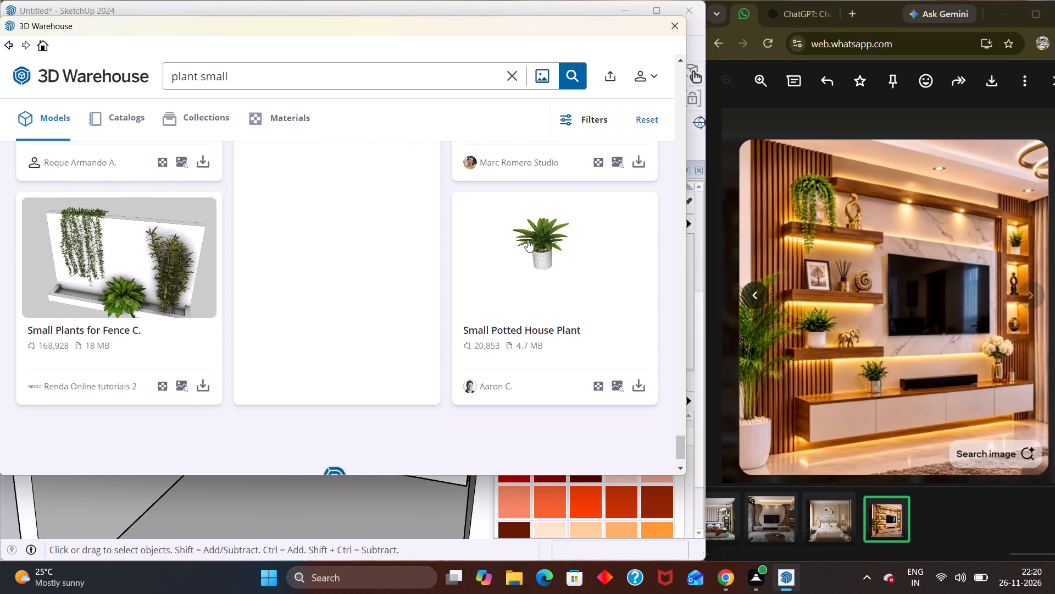
pyautogui.scroll(-4, 527, 240)
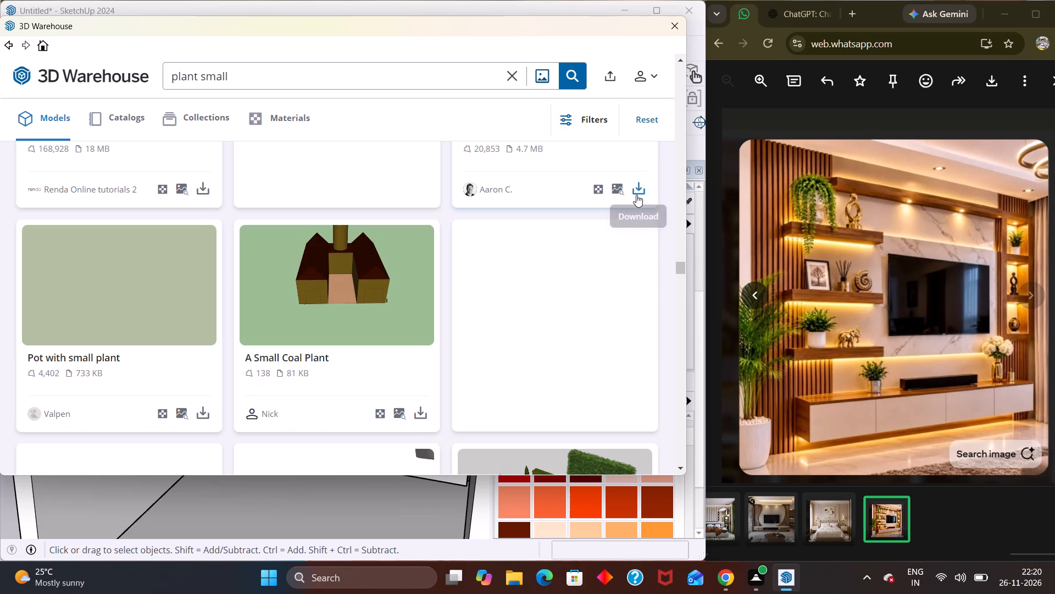
pyautogui.click(636, 196)
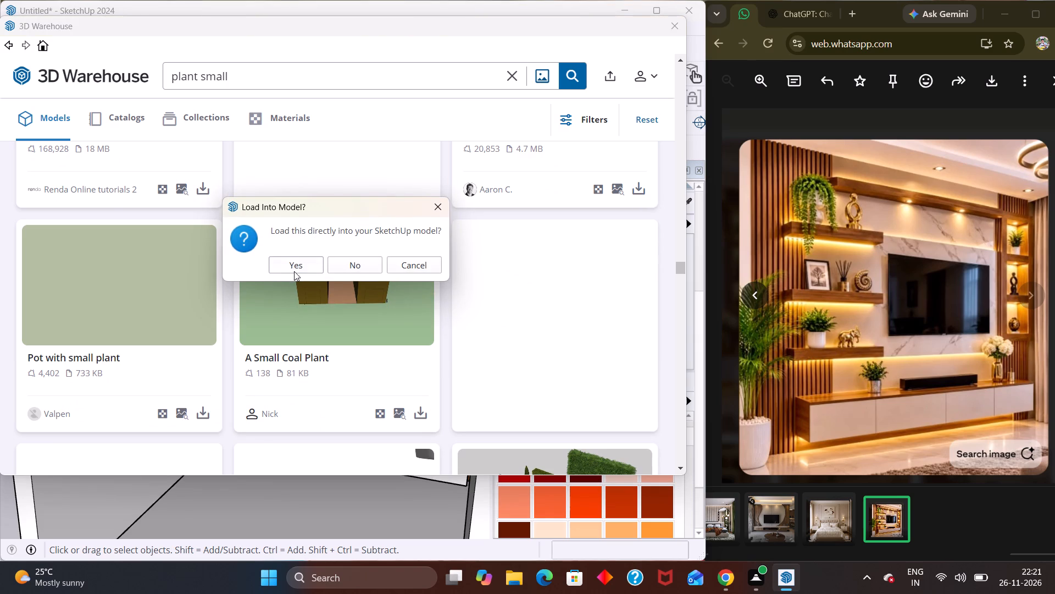
pyautogui.click(291, 268)
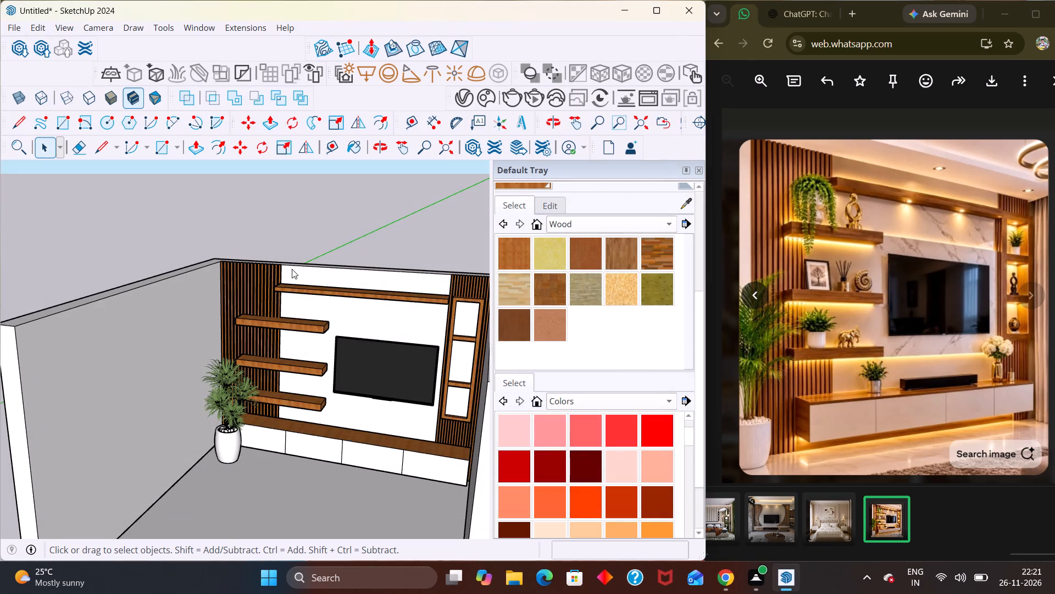
pyautogui.scroll(-1, 312, 369)
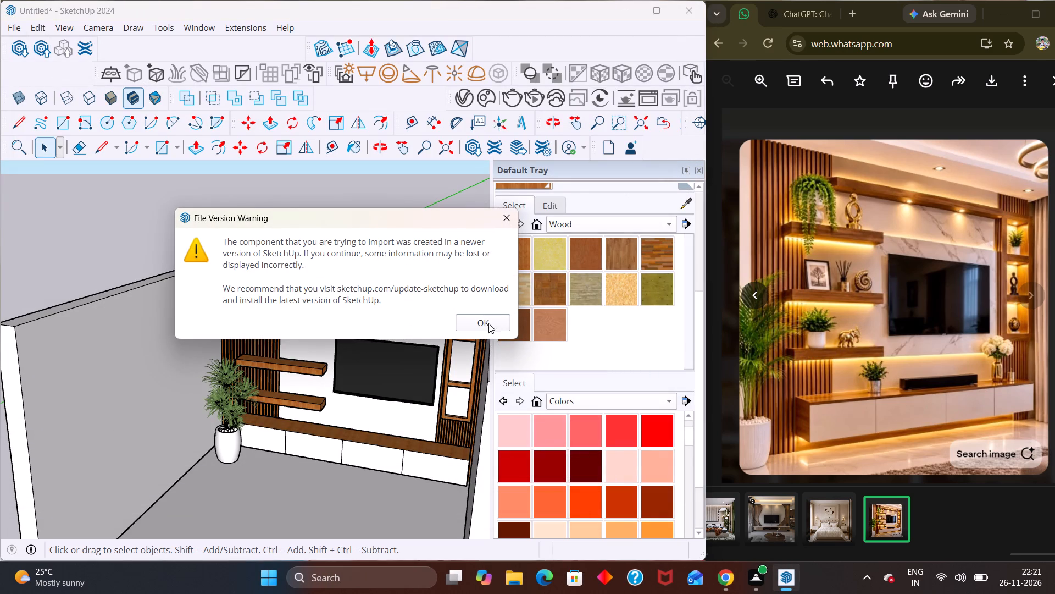
pyautogui.click(493, 329)
# Place the small potted house plant on the wooden top of the TV console, below the floating shelves.
pyautogui.scroll(7, 252, 394)
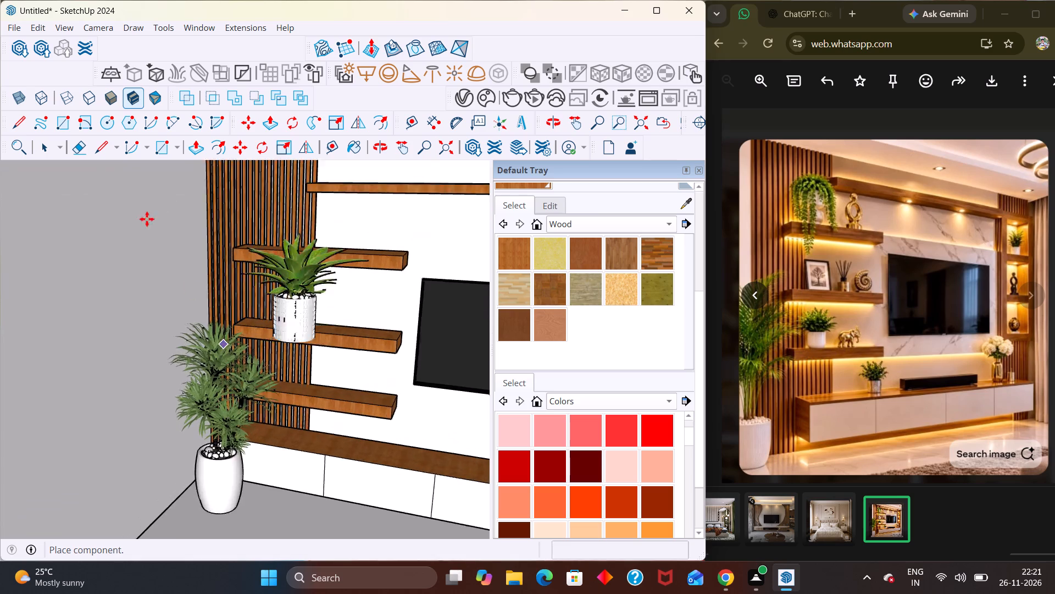
pyautogui.scroll(1, 147, 219)
pyautogui.scroll(1, 348, 393)
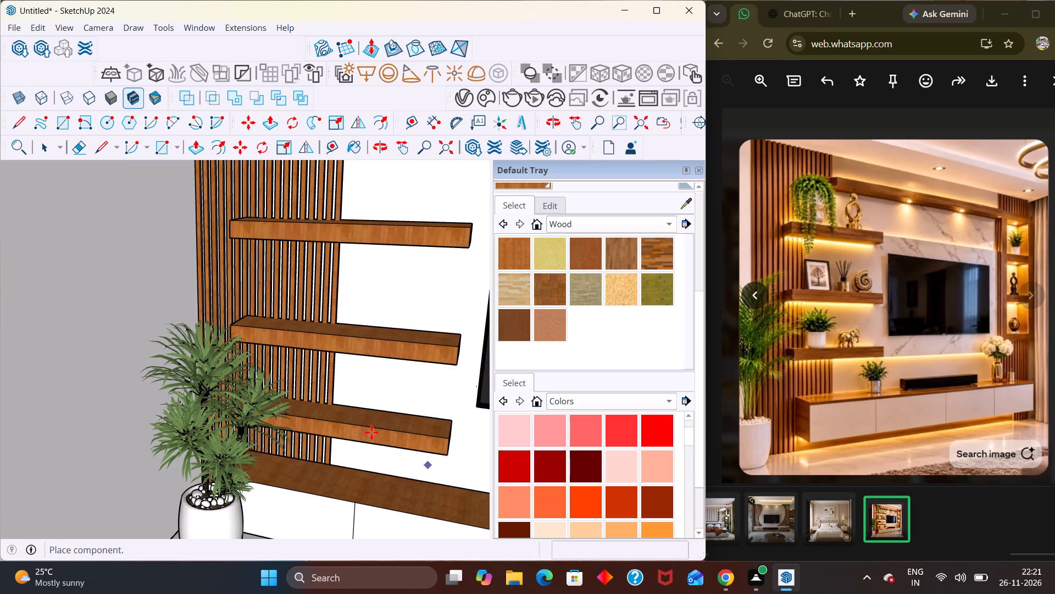
pyautogui.scroll(-3, 335, 425)
pyautogui.scroll(-8, 286, 388)
pyautogui.scroll(6, 365, 502)
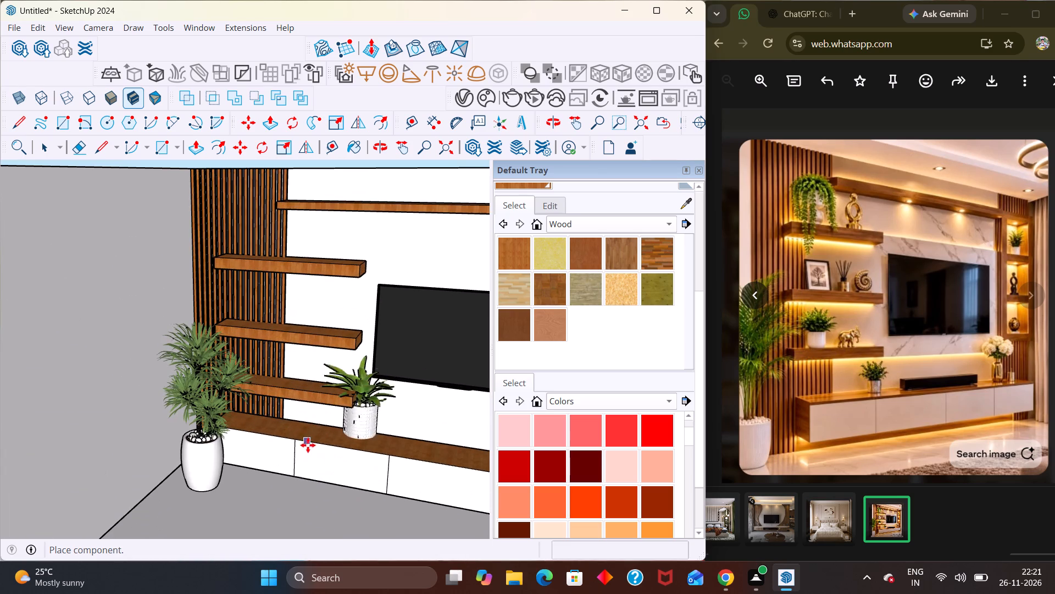
pyautogui.scroll(7, 313, 458)
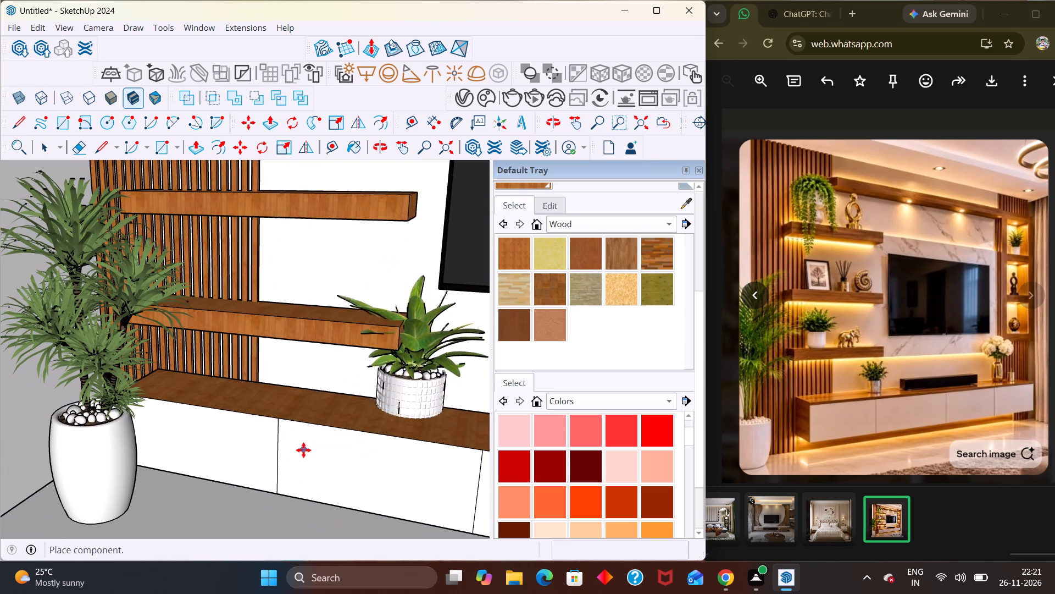
pyautogui.click(334, 422)
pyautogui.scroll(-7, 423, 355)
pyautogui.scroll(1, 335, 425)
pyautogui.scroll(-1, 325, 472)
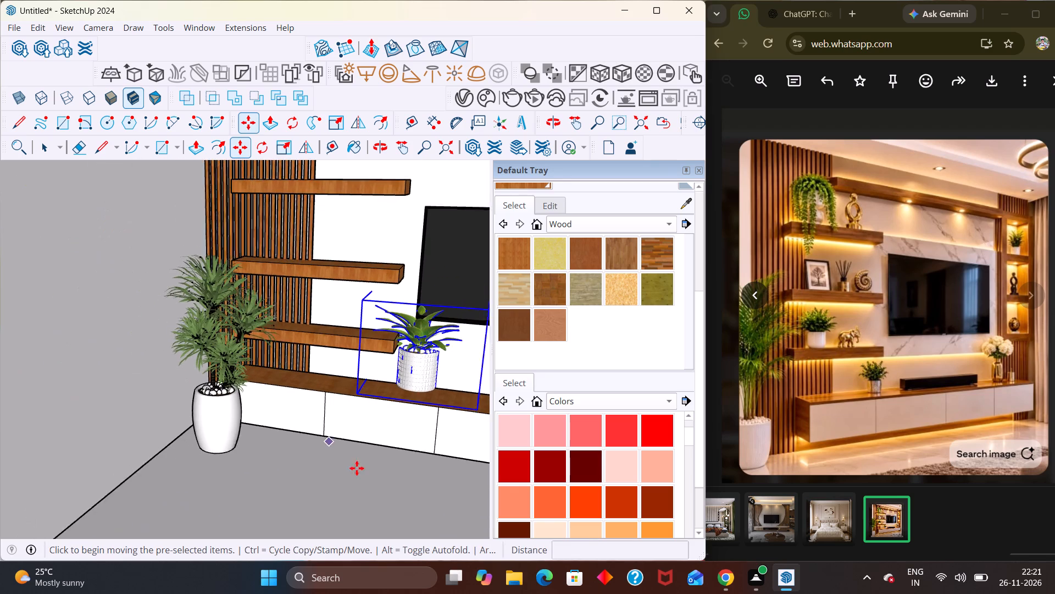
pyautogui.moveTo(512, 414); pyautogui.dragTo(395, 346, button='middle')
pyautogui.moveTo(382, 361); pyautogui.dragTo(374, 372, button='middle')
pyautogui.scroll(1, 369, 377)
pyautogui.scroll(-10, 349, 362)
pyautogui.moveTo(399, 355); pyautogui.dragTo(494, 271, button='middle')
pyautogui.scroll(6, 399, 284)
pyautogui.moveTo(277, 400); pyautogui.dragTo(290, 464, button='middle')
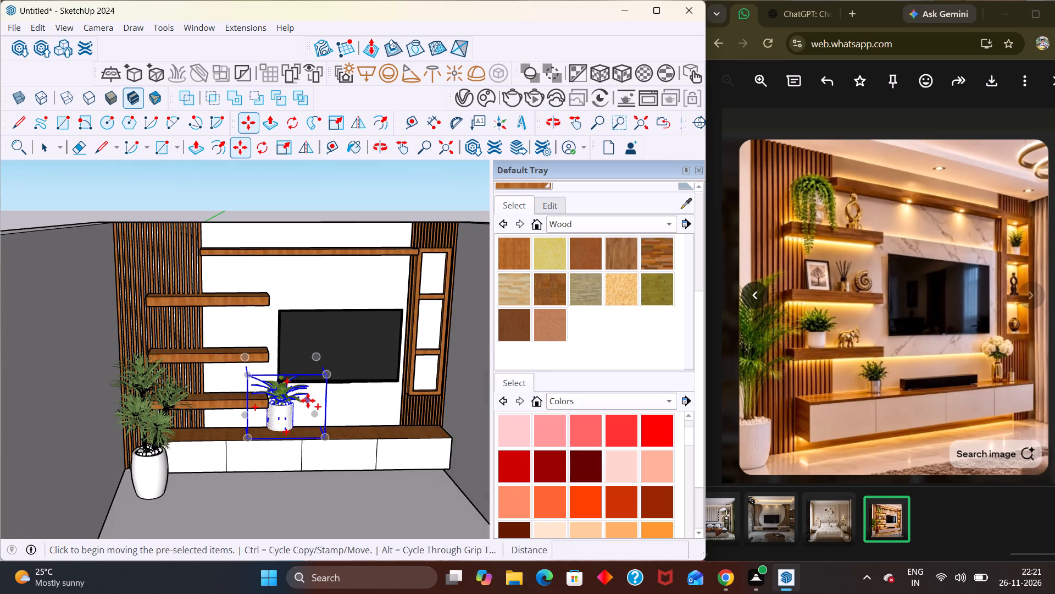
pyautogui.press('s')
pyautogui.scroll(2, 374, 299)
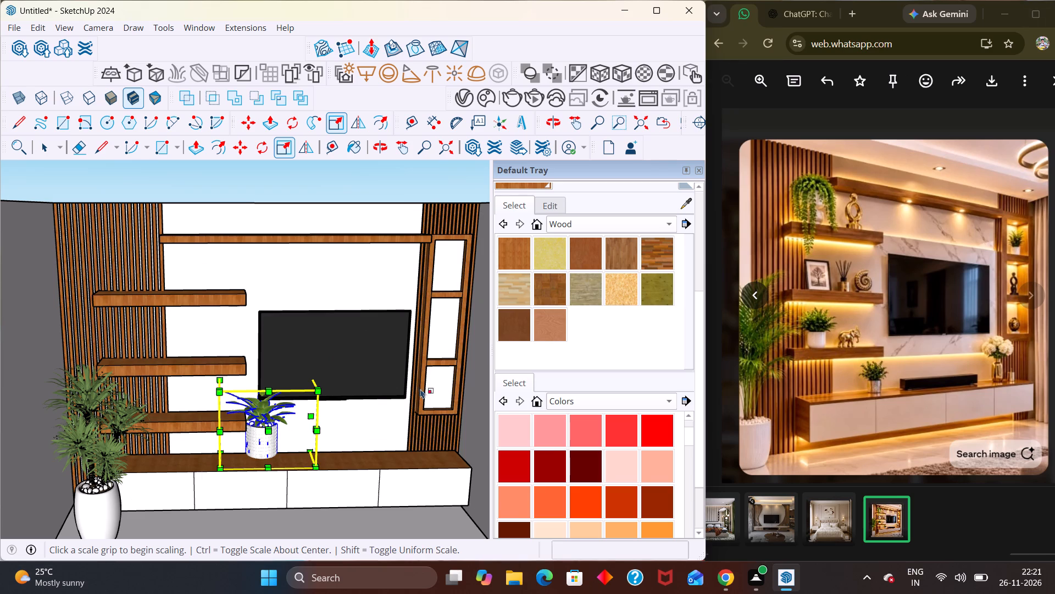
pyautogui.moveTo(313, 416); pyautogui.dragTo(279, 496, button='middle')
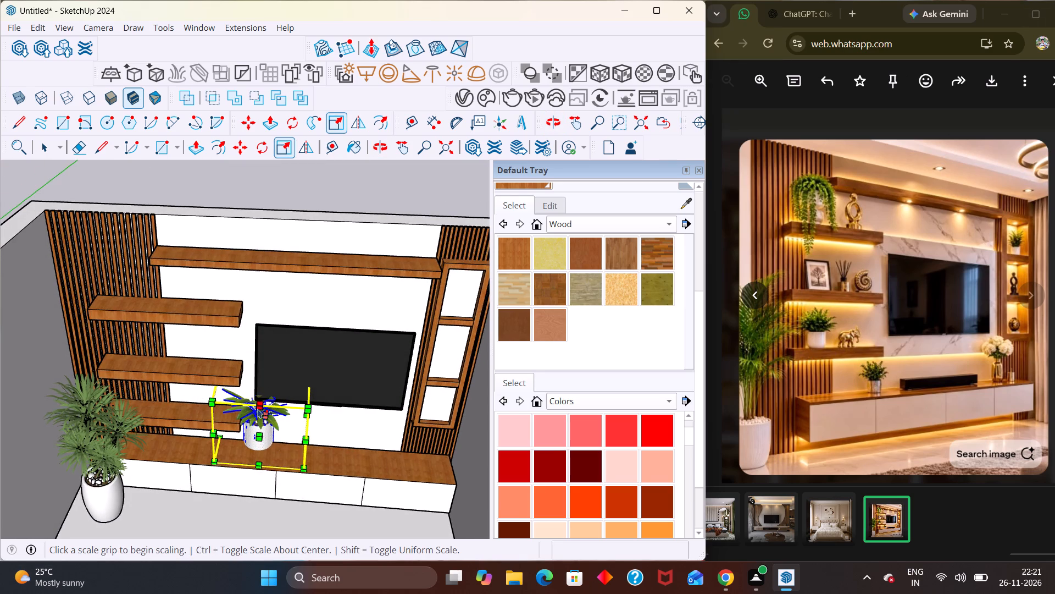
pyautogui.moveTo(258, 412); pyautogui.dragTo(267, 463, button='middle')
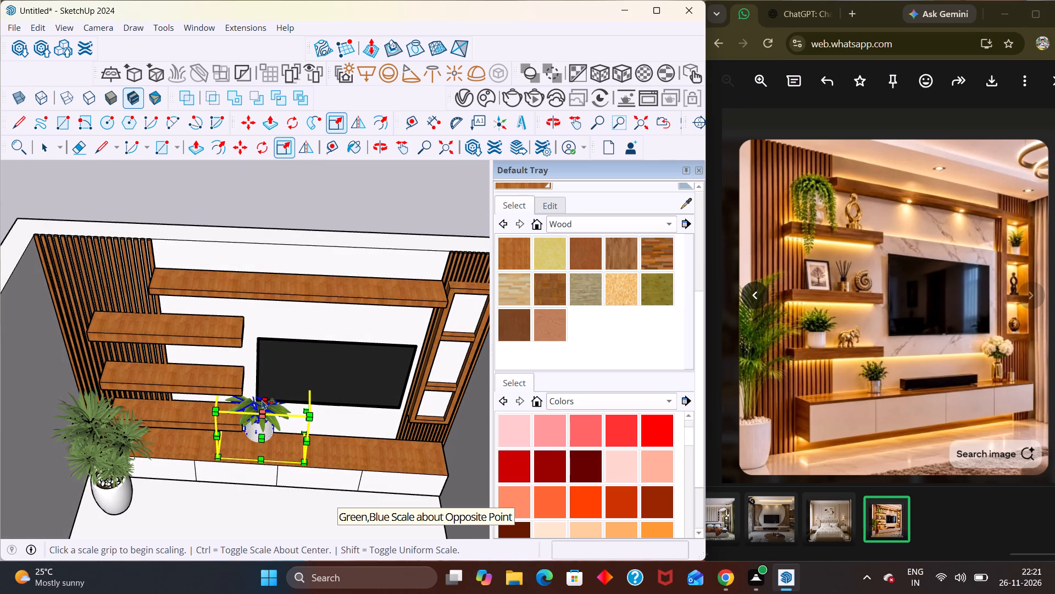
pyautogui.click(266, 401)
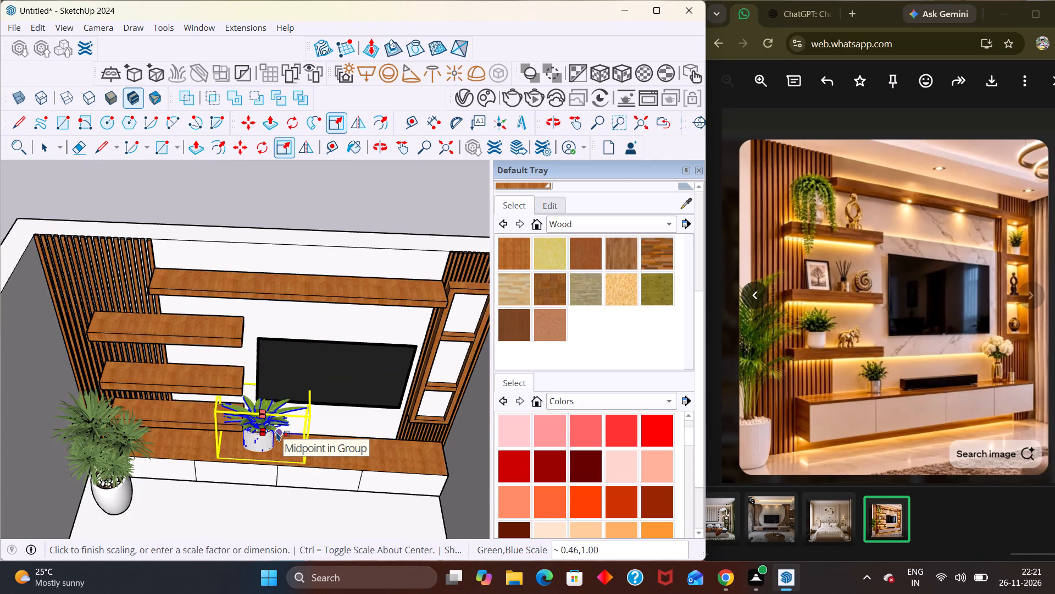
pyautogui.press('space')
# Scale the potted plant on the TV console to 0.64 of its width along the red axis and reduce its height.
pyautogui.scroll(2, 288, 438)
pyautogui.press('s')
pyautogui.scroll(3, 318, 442)
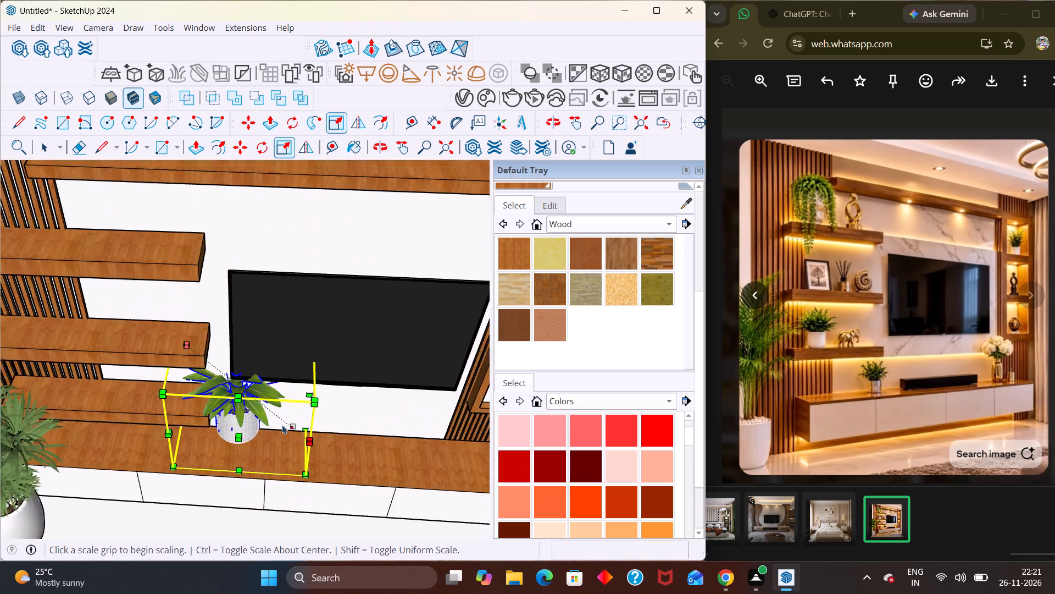
pyautogui.moveTo(299, 439); pyautogui.dragTo(176, 414, button='middle')
pyautogui.click(291, 413)
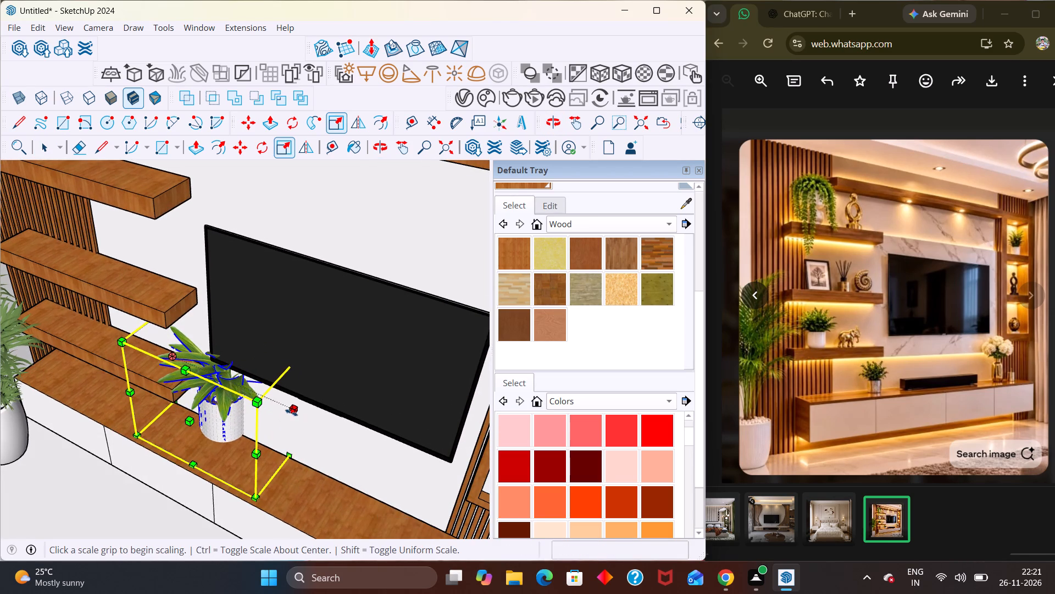
pyautogui.click(234, 417)
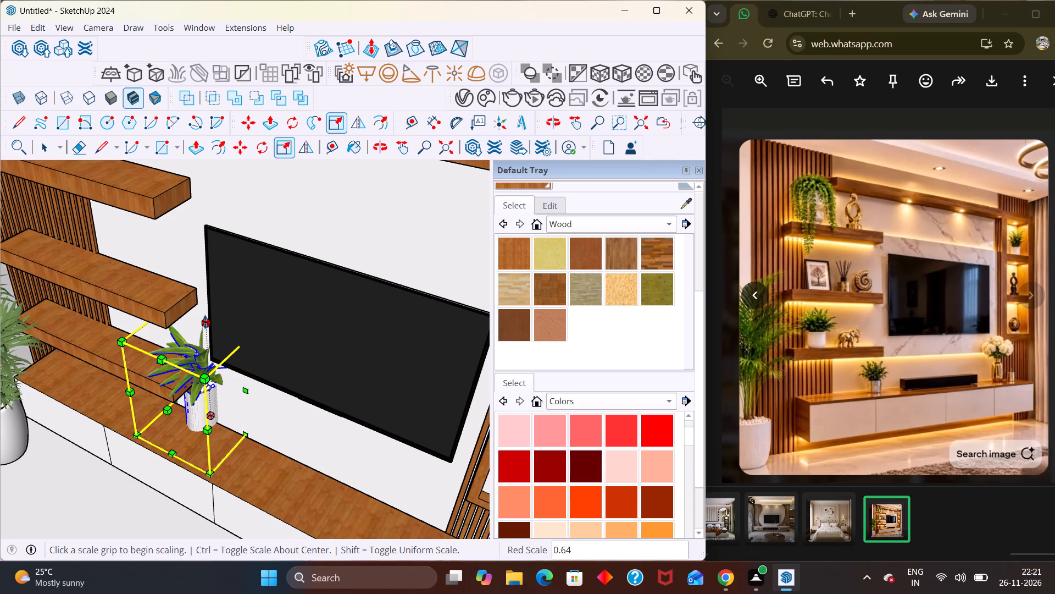
pyautogui.click(205, 322)
pyautogui.click(203, 353)
# Scale the plant's width along the red axis again, by about 0.57.
pyautogui.moveTo(170, 424); pyautogui.dragTo(222, 309, button='middle')
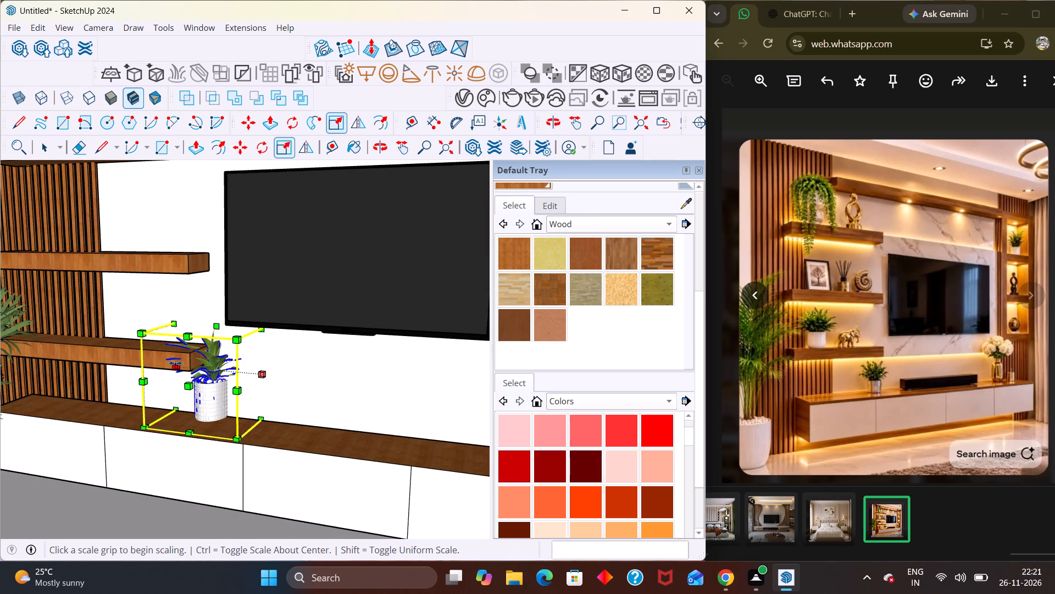
pyautogui.click(175, 363)
pyautogui.click(197, 364)
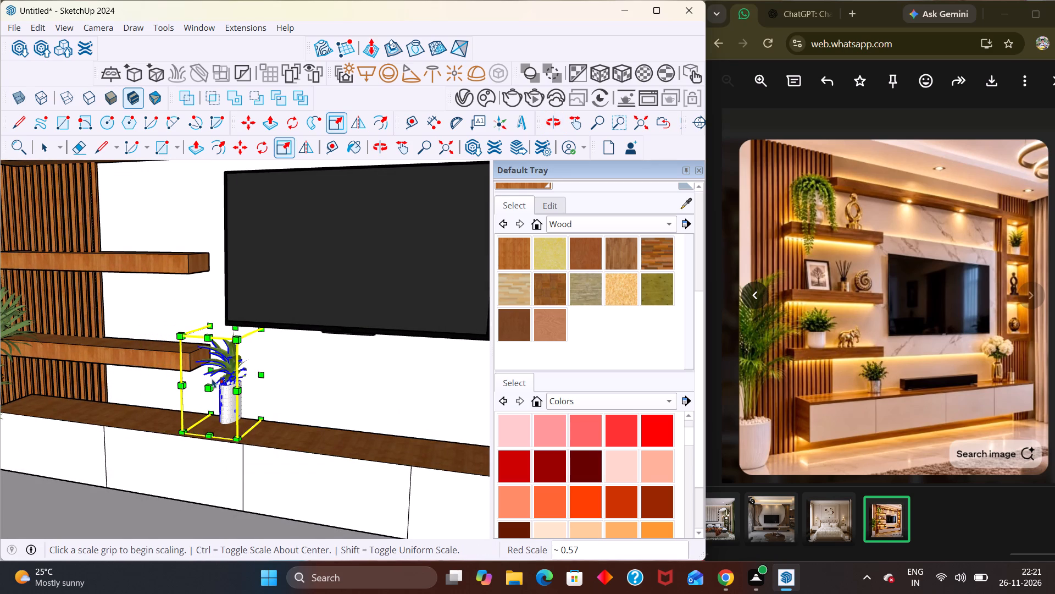
# Scale the plant's depth along the green axis by 1.25 towards the front, then by about 0.25 from the wall side.
pyautogui.click(208, 386)
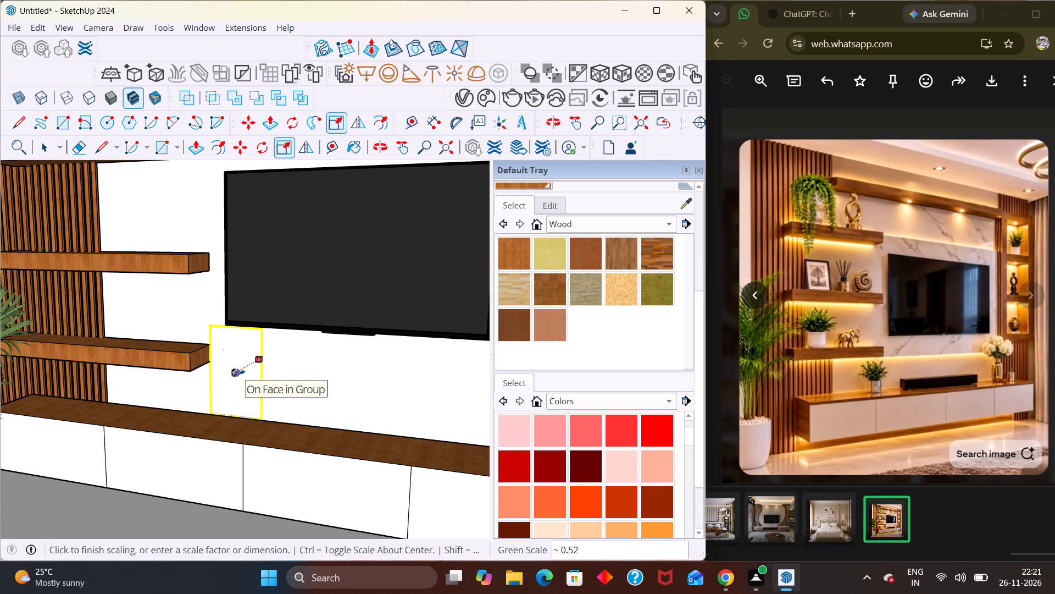
pyautogui.hotkey('ctrl', 'z')
pyautogui.scroll(3, 252, 386)
pyautogui.moveTo(244, 392); pyautogui.dragTo(111, 424, button='middle')
pyautogui.scroll(-1, 176, 411)
pyautogui.moveTo(205, 420); pyautogui.dragTo(305, 454, button='middle')
pyautogui.scroll(-1, 310, 427)
pyautogui.moveTo(310, 428); pyautogui.dragTo(423, 428, button='middle')
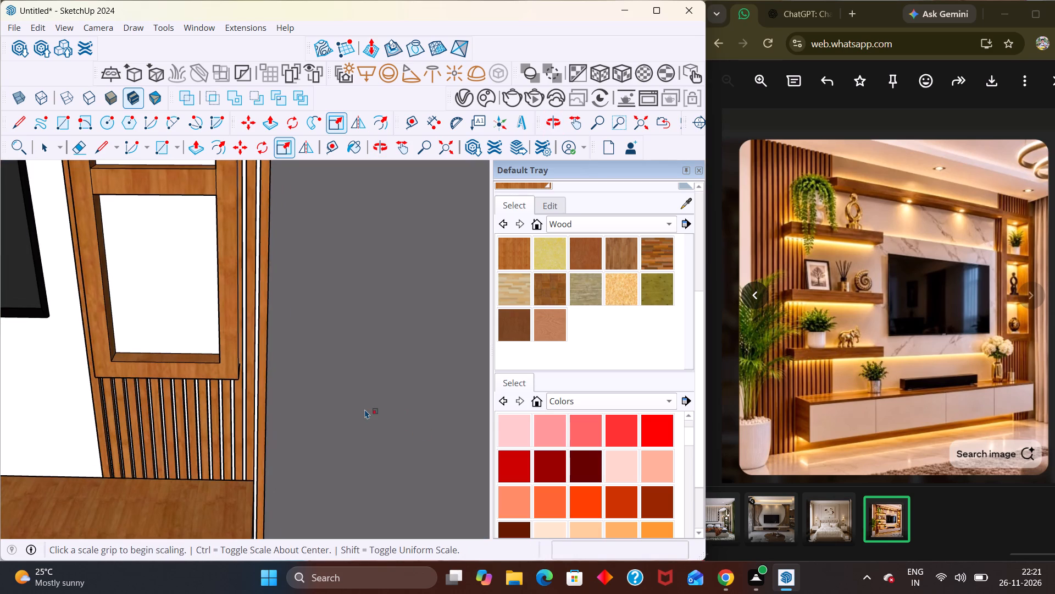
pyautogui.scroll(-14, 337, 403)
pyautogui.scroll(2, 364, 370)
pyautogui.scroll(-12, 371, 381)
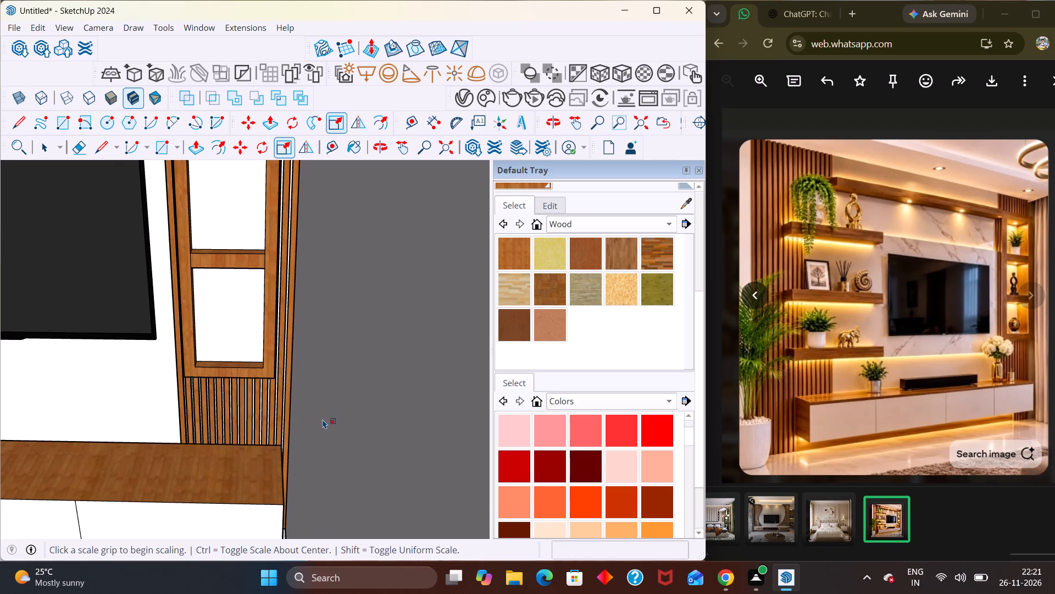
pyautogui.scroll(-15, 325, 397)
pyautogui.scroll(8, 91, 409)
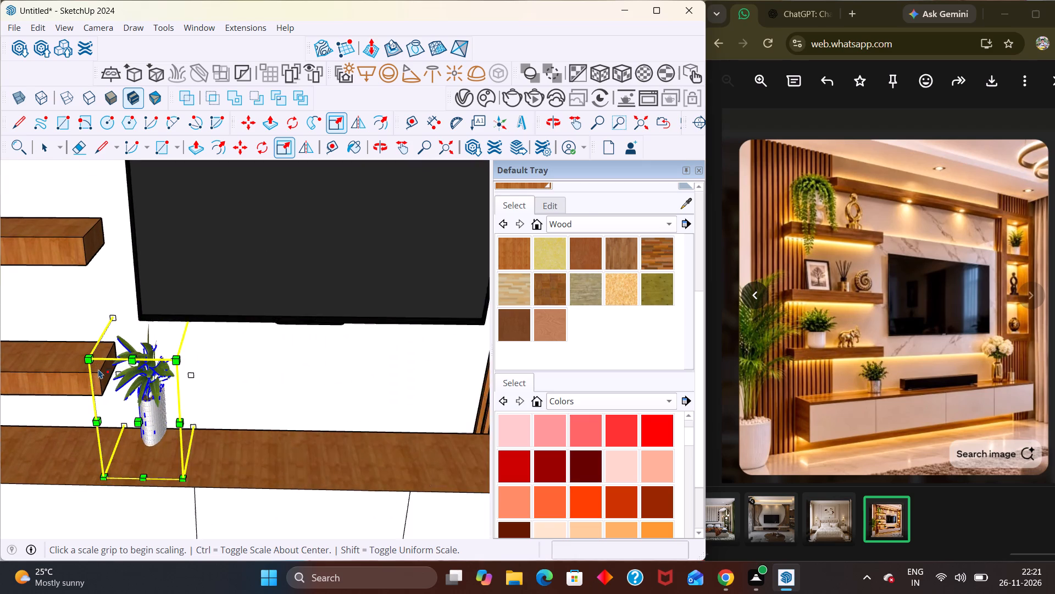
pyautogui.scroll(1, 98, 369)
pyautogui.click(140, 429)
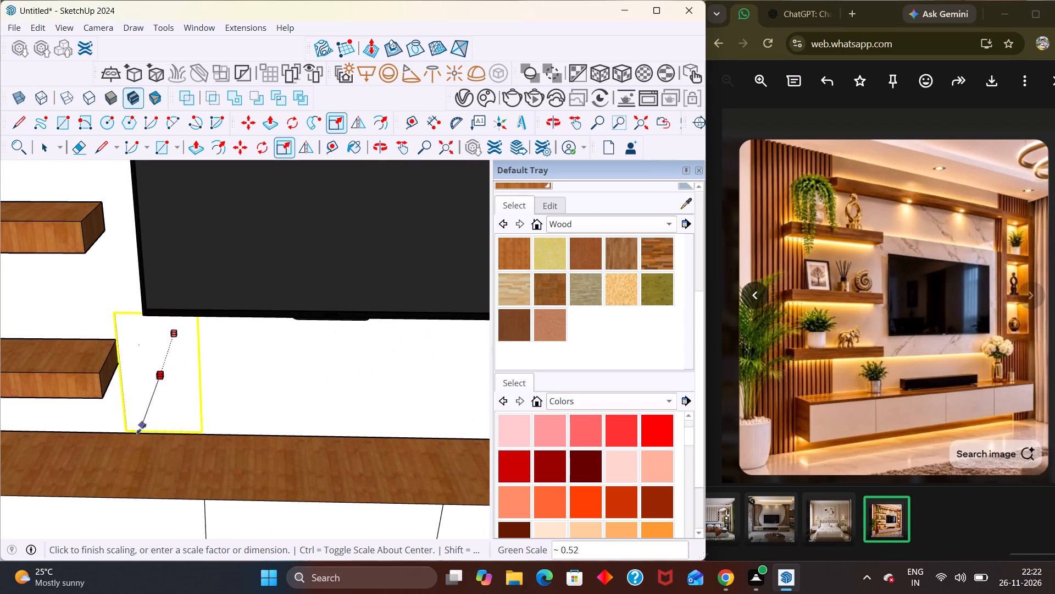
pyautogui.click(121, 450)
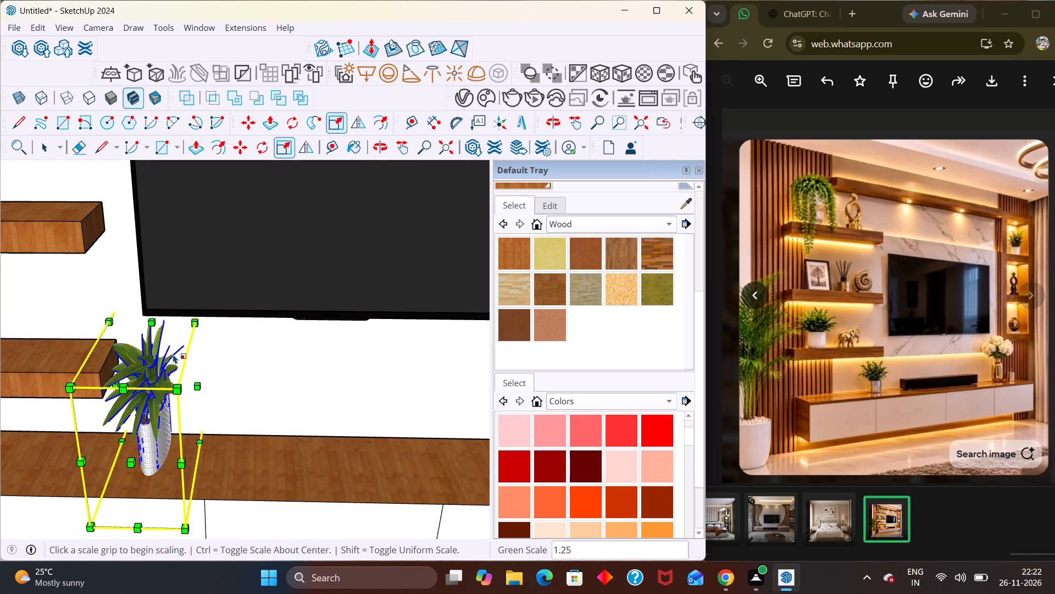
pyautogui.click(173, 336)
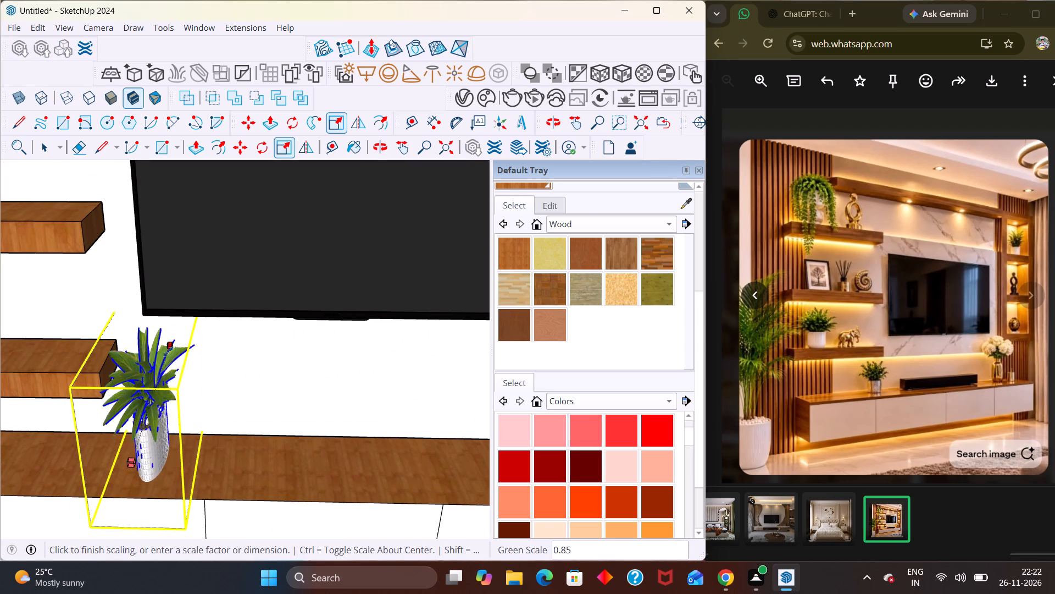
pyautogui.click(141, 422)
# Scale the potted plant's height by about 0.60 along the blue axis.
pyautogui.scroll(-5, 200, 399)
pyautogui.moveTo(156, 464); pyautogui.dragTo(179, 360, button='middle')
pyautogui.scroll(2, 177, 372)
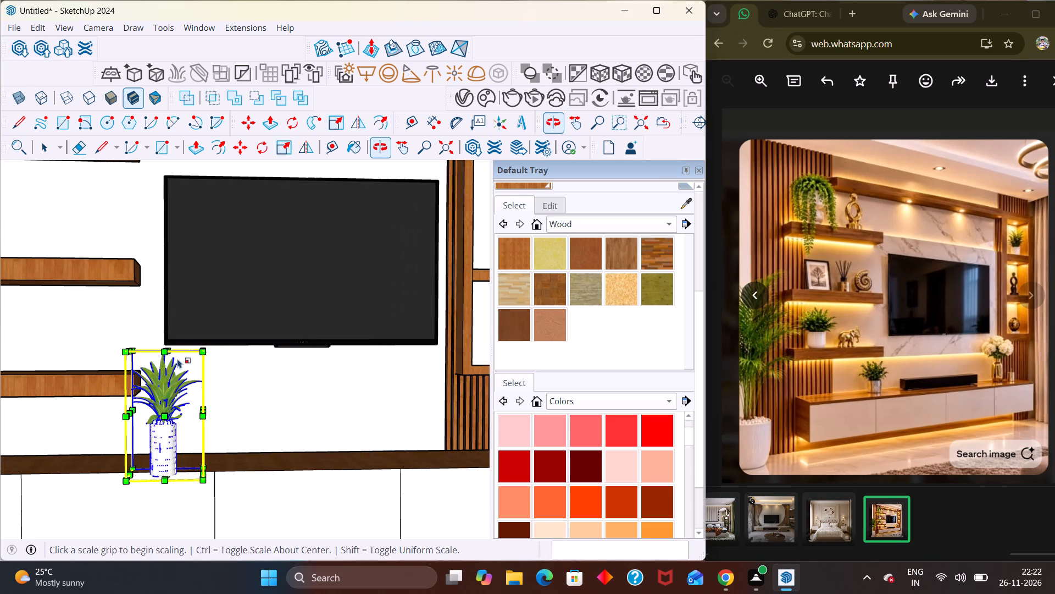
pyautogui.moveTo(169, 360); pyautogui.dragTo(164, 424, button='middle')
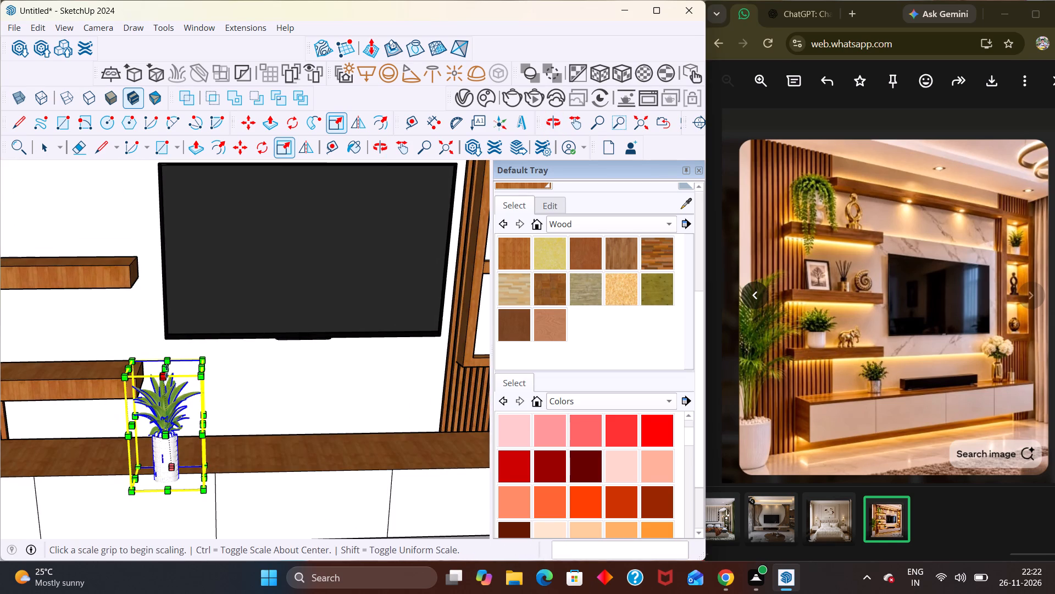
pyautogui.click(166, 367)
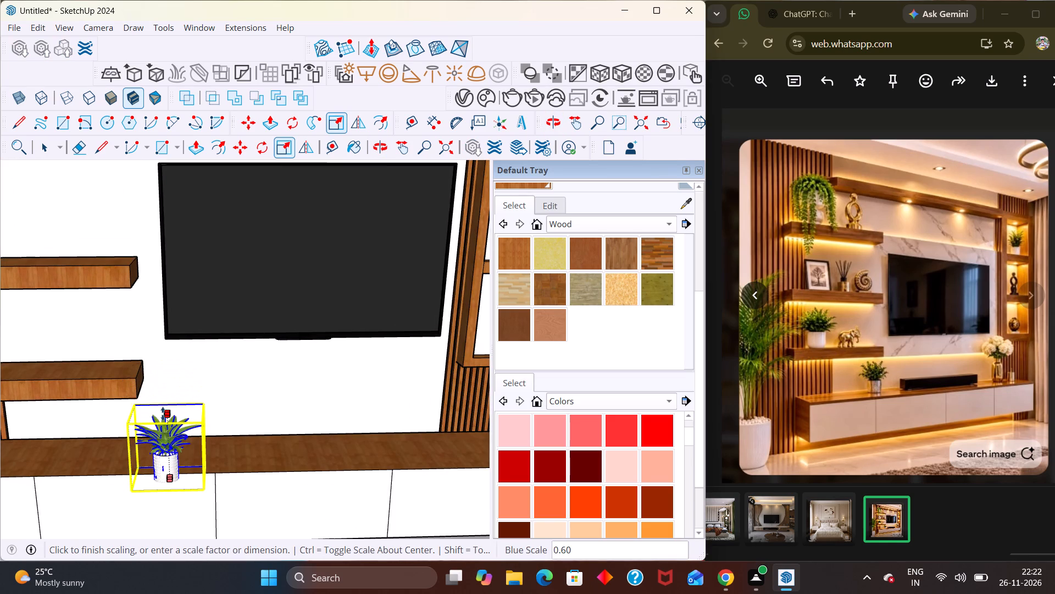
pyautogui.click(163, 414)
# Move the resized plant about 1' 8 5/16" back onto the console top, under the lowest floating shelf, and deselect it.
pyautogui.moveTo(186, 478); pyautogui.dragTo(165, 420, button='middle')
pyautogui.press('m')
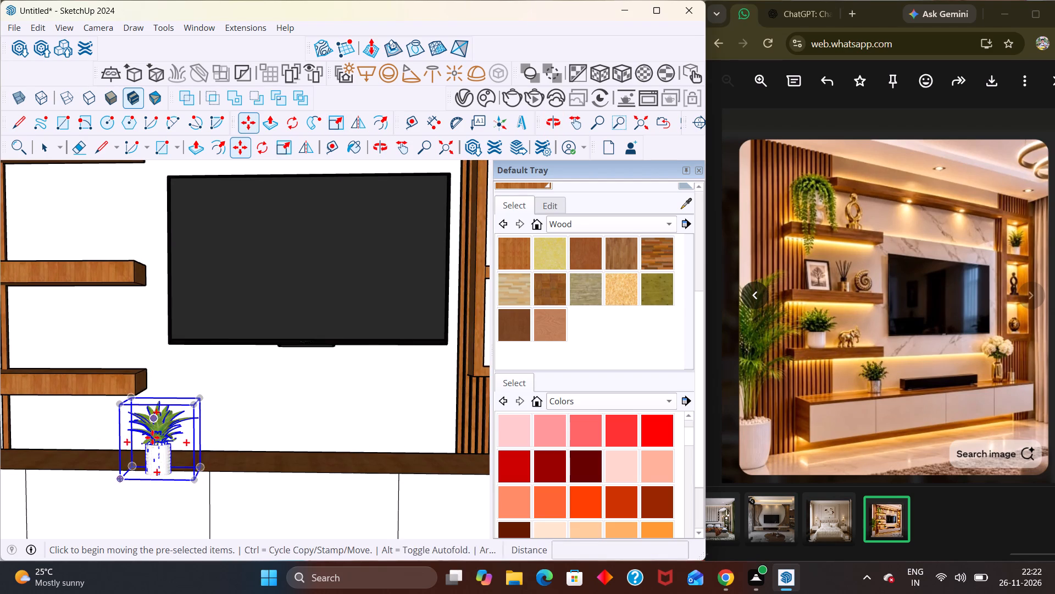
pyautogui.click(187, 479)
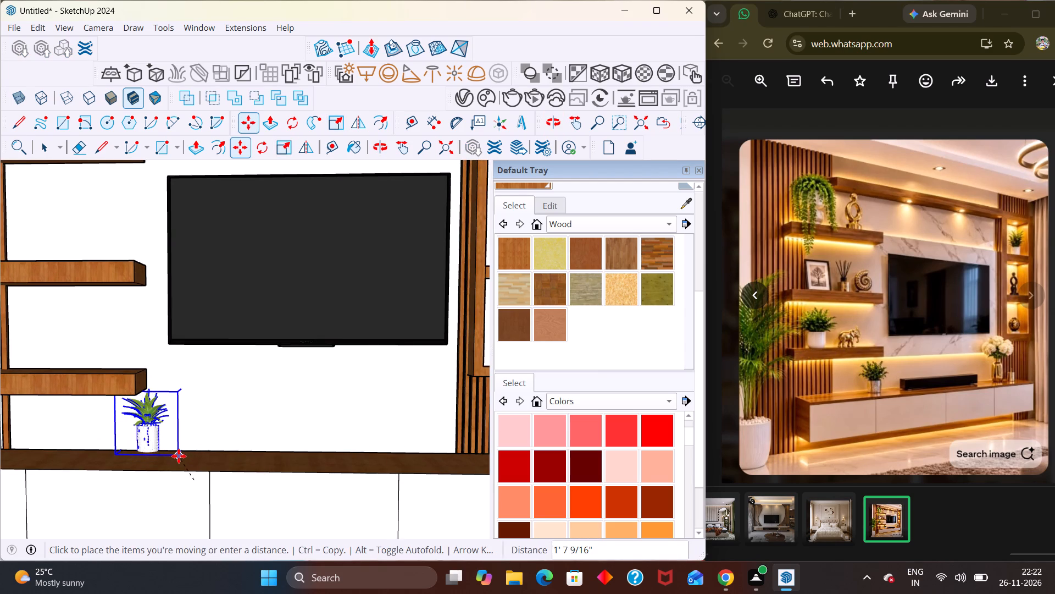
pyautogui.scroll(7, 169, 462)
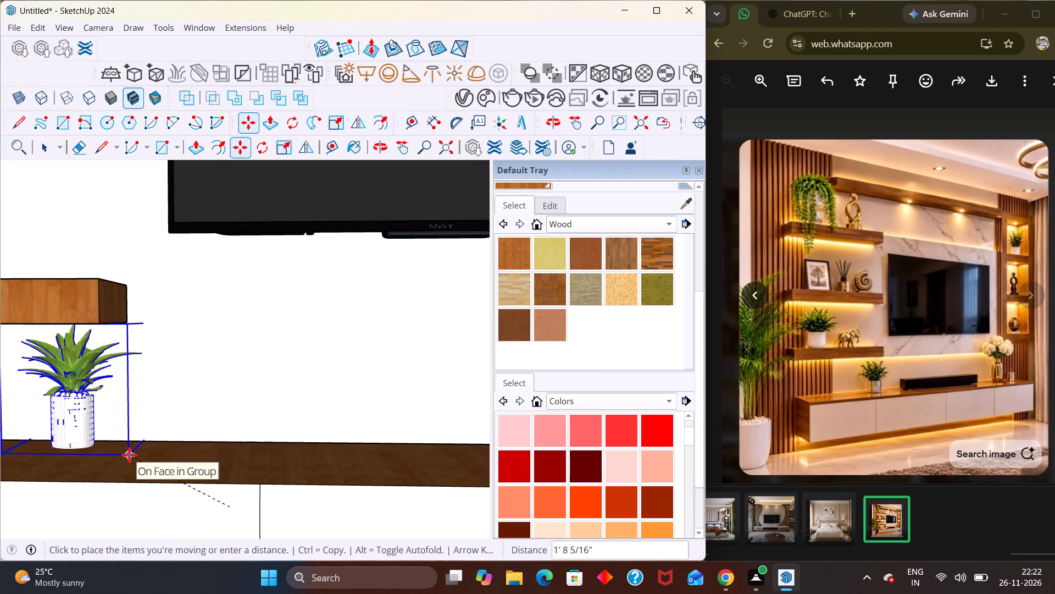
pyautogui.click(129, 456)
pyautogui.scroll(-18, 129, 454)
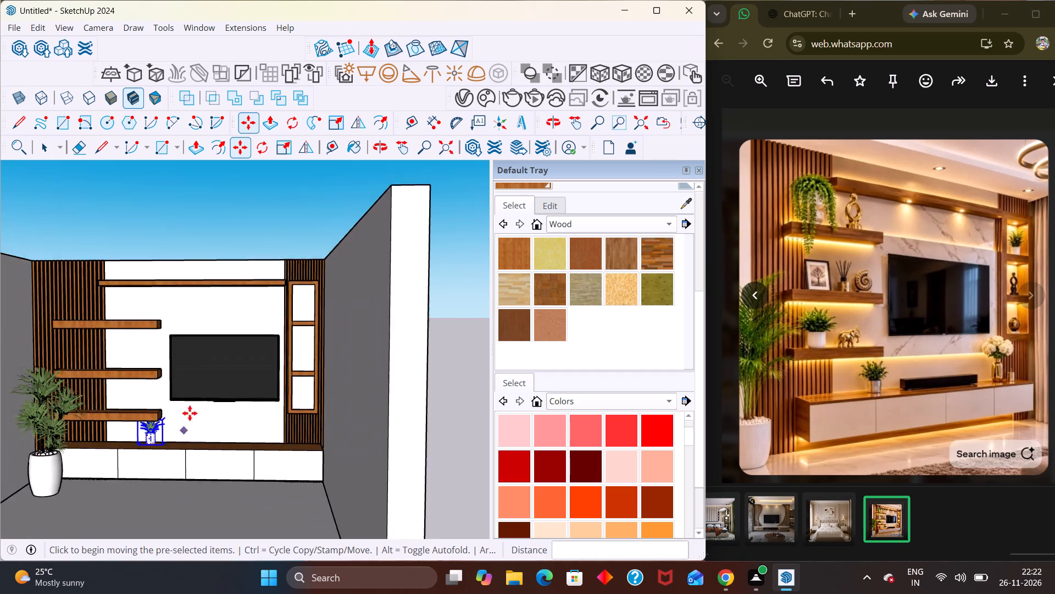
pyautogui.scroll(-5, 190, 413)
pyautogui.scroll(1, 194, 417)
pyautogui.scroll(-2, 194, 419)
pyautogui.press('space')
pyautogui.click(318, 416)
# Move the plant about 1' 1 1/4" along the console top towards its front edge, near the first drawer joint.
pyautogui.scroll(12, 197, 453)
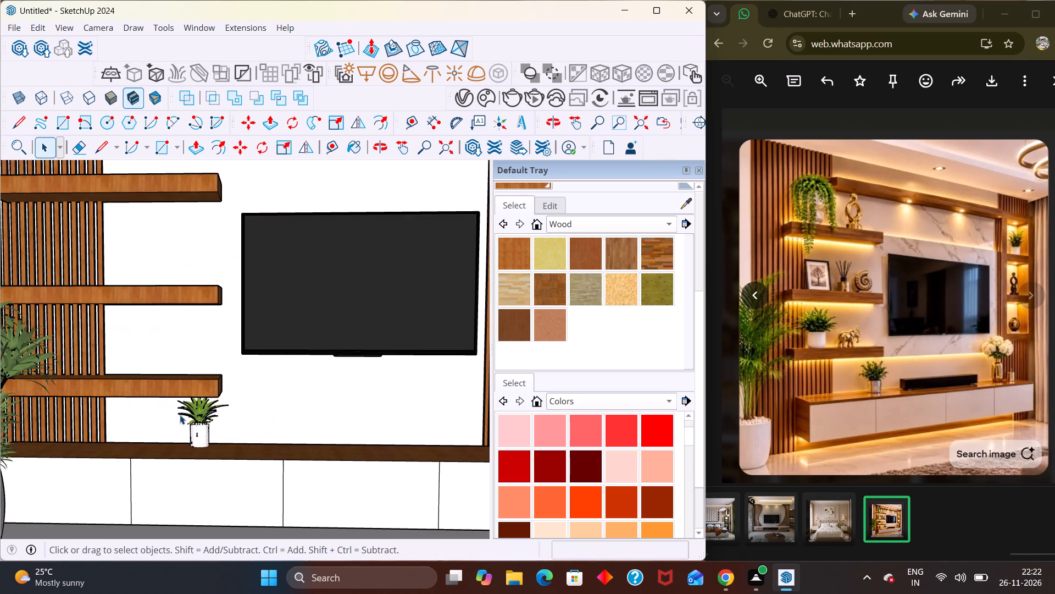
pyautogui.scroll(1, 196, 403)
pyautogui.moveTo(197, 410); pyautogui.dragTo(289, 425, button='middle')
pyautogui.scroll(1, 291, 424)
pyautogui.moveTo(218, 447); pyautogui.dragTo(280, 430, button='middle')
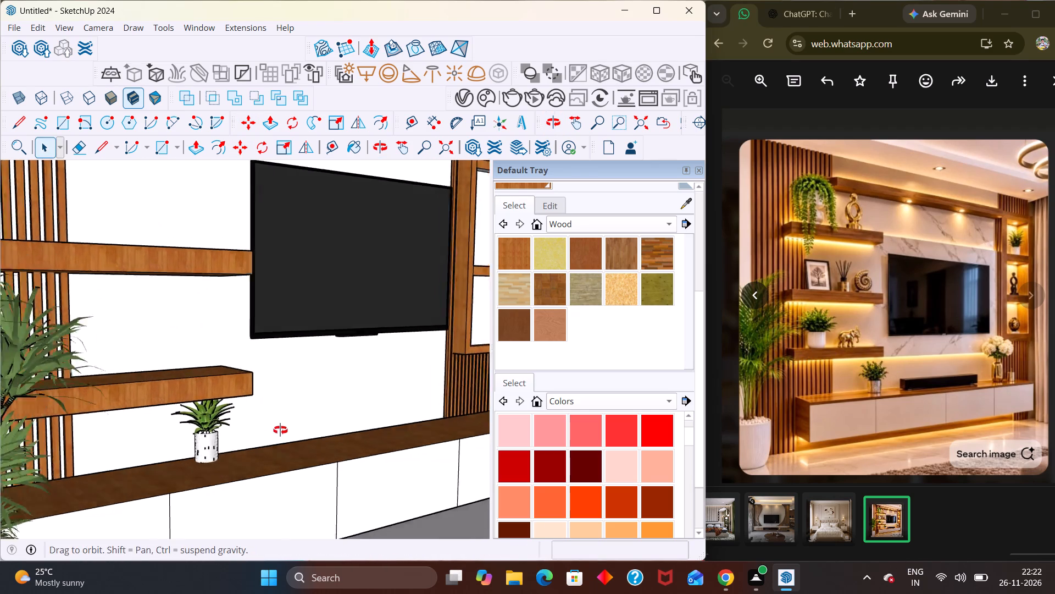
pyautogui.moveTo(280, 430); pyautogui.dragTo(283, 426, button='middle')
pyautogui.click(217, 427)
pyautogui.press('m')
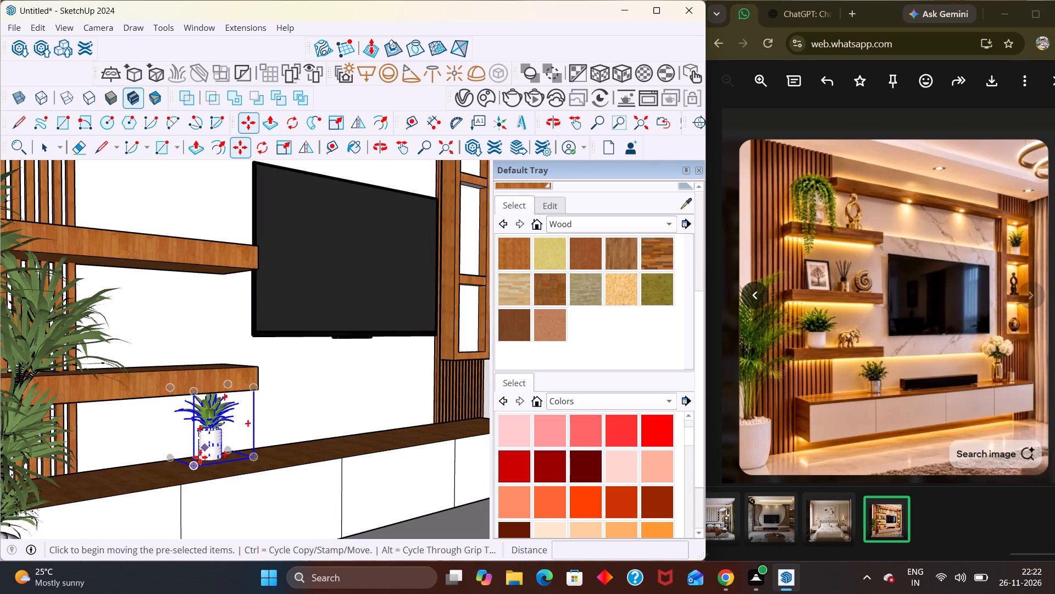
pyautogui.click(197, 459)
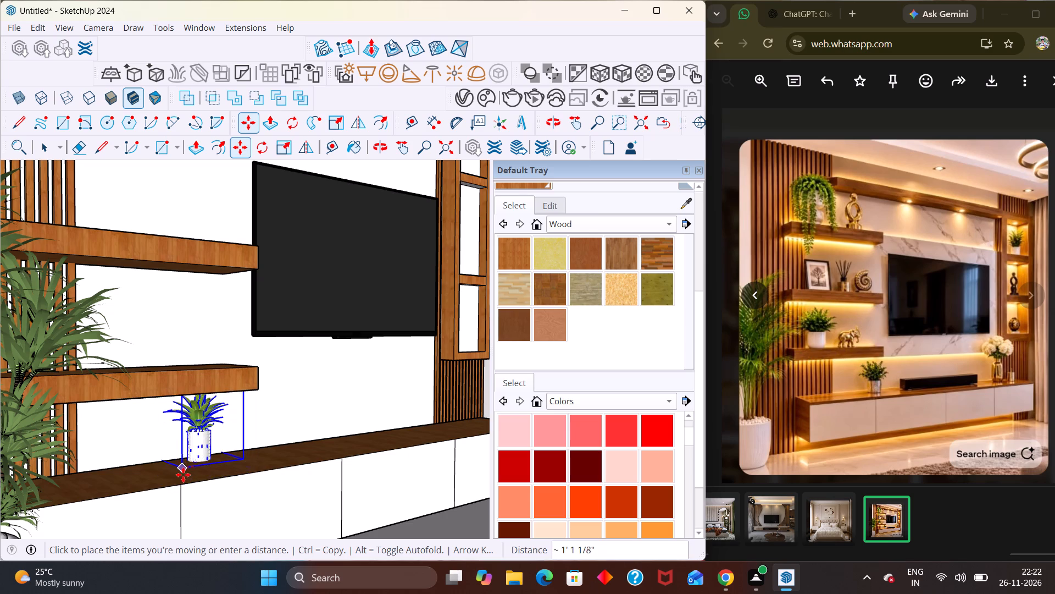
pyautogui.moveTo(184, 476); pyautogui.dragTo(215, 564, button='middle')
pyautogui.scroll(1, 214, 568)
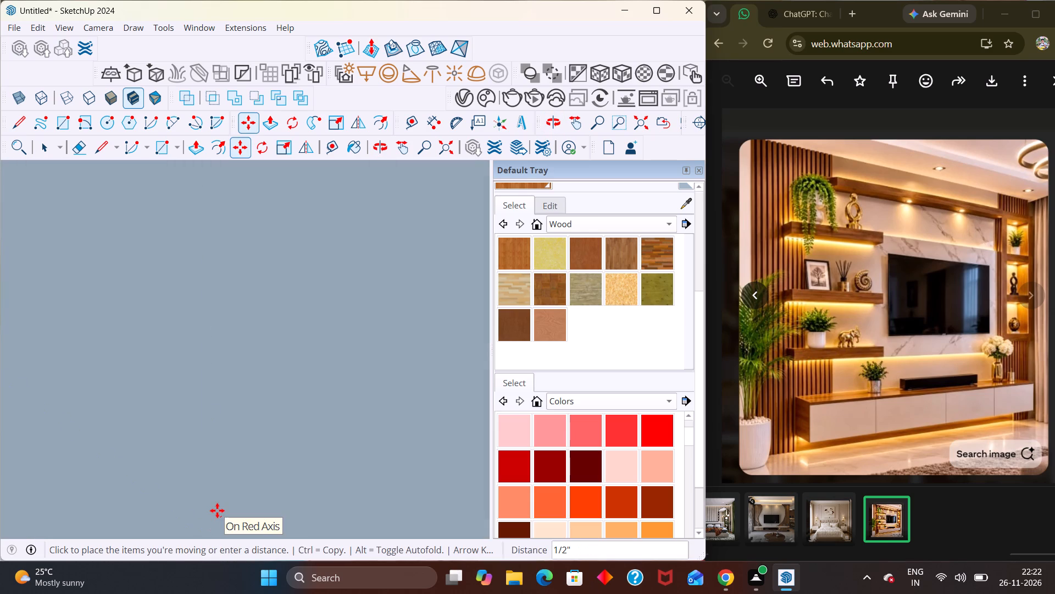
pyautogui.hotkey('shift', 'z')
pyautogui.scroll(2, 257, 492)
pyautogui.moveTo(264, 488); pyautogui.dragTo(66, 530, button='middle')
pyautogui.scroll(1, 141, 457)
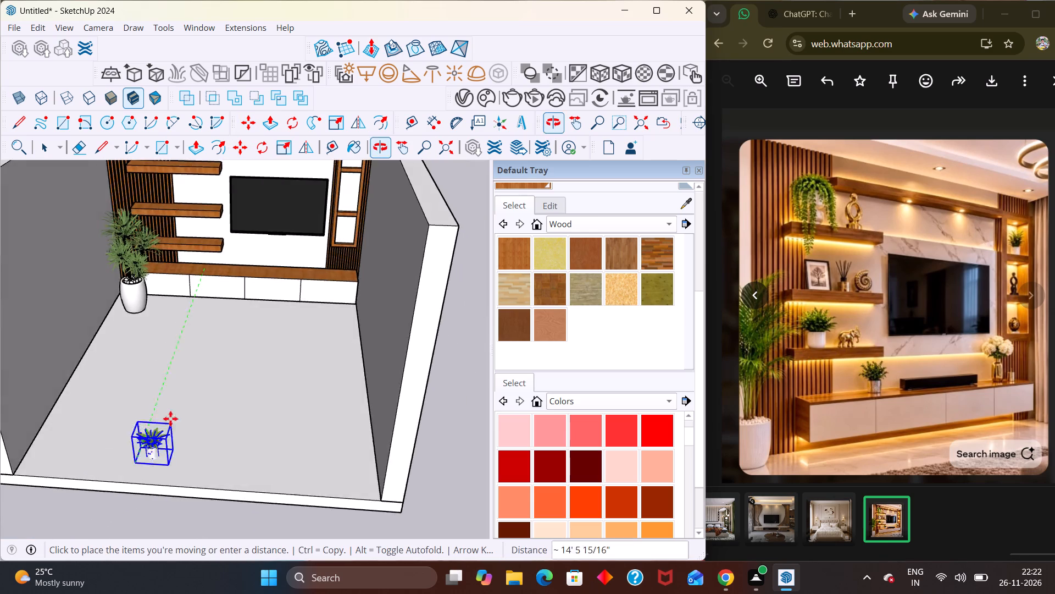
pyautogui.scroll(10, 170, 419)
pyautogui.moveTo(208, 246); pyautogui.dragTo(147, 432, button='middle')
pyautogui.moveTo(198, 343); pyautogui.dragTo(357, 202, button='middle')
pyautogui.scroll(1, 354, 202)
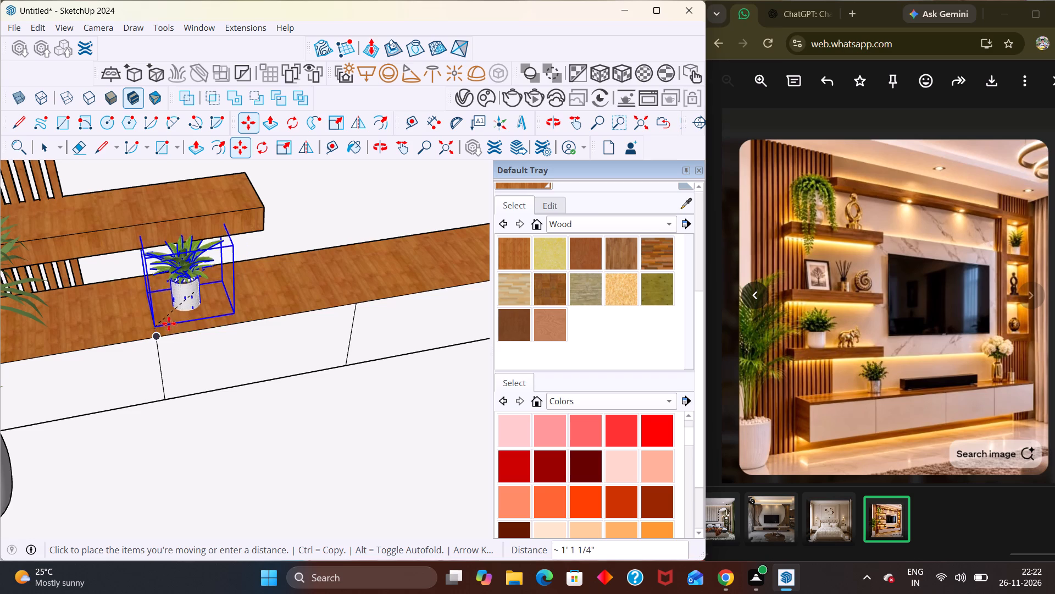
pyautogui.click(167, 322)
# Examine from several angles how the potted plant sits on the console top.
pyautogui.scroll(-6, 168, 313)
pyautogui.moveTo(218, 369); pyautogui.dragTo(185, 271, button='middle')
pyautogui.scroll(2, 188, 279)
pyautogui.moveTo(189, 302); pyautogui.dragTo(181, 338, button='middle')
pyautogui.scroll(1, 190, 313)
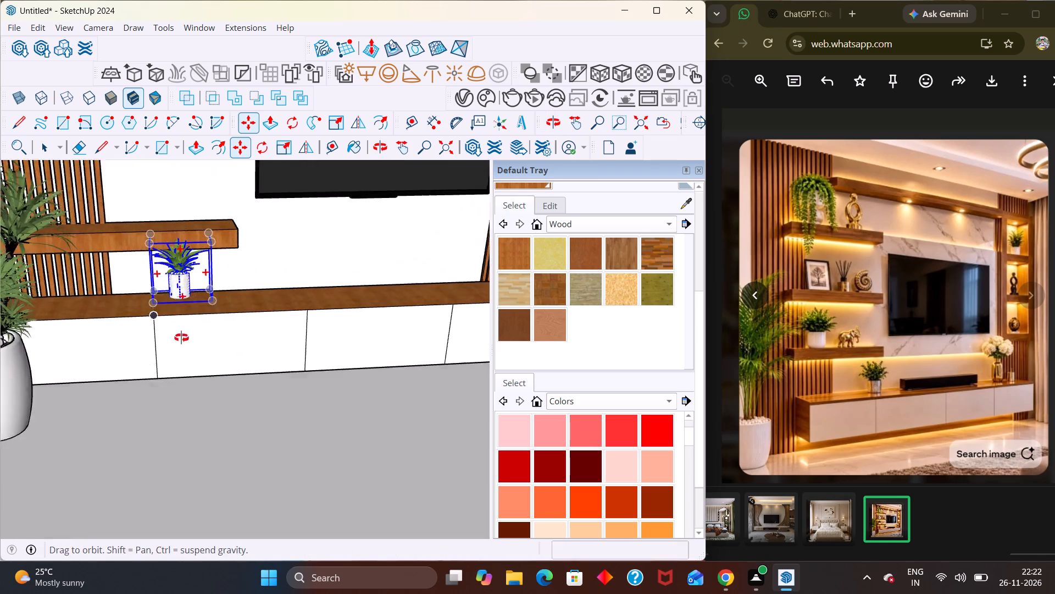
pyautogui.moveTo(181, 338); pyautogui.dragTo(168, 359, button='middle')
pyautogui.scroll(7, 181, 338)
pyautogui.moveTo(192, 300); pyautogui.dragTo(1, 301, button='middle')
pyautogui.scroll(-4, 235, 306)
pyautogui.moveTo(243, 309); pyautogui.dragTo(243, 181, button='middle')
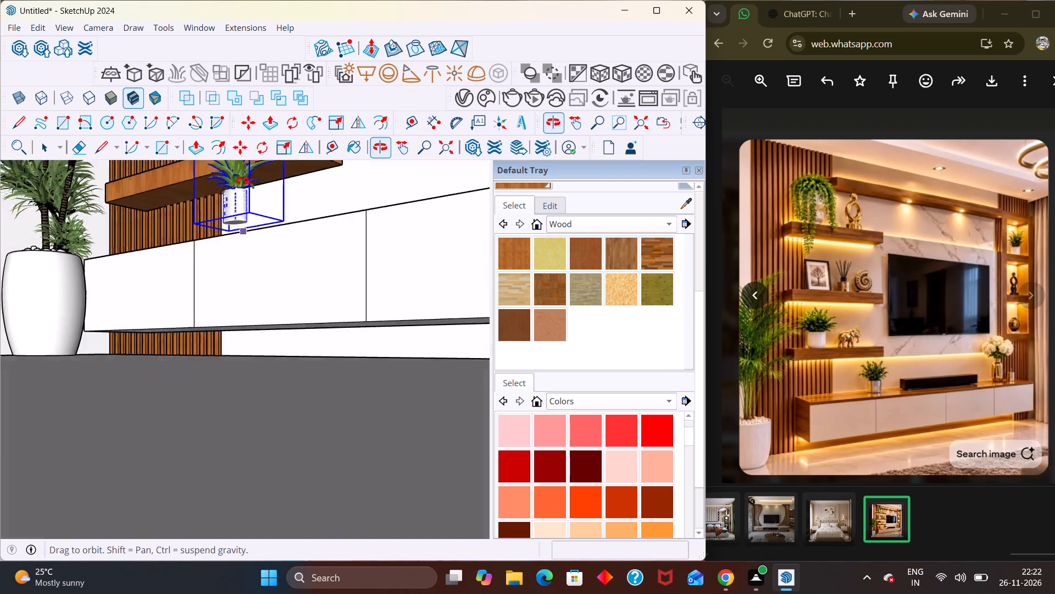
pyautogui.moveTo(243, 181); pyautogui.dragTo(243, 239, button='middle')
pyautogui.scroll(1, 243, 239)
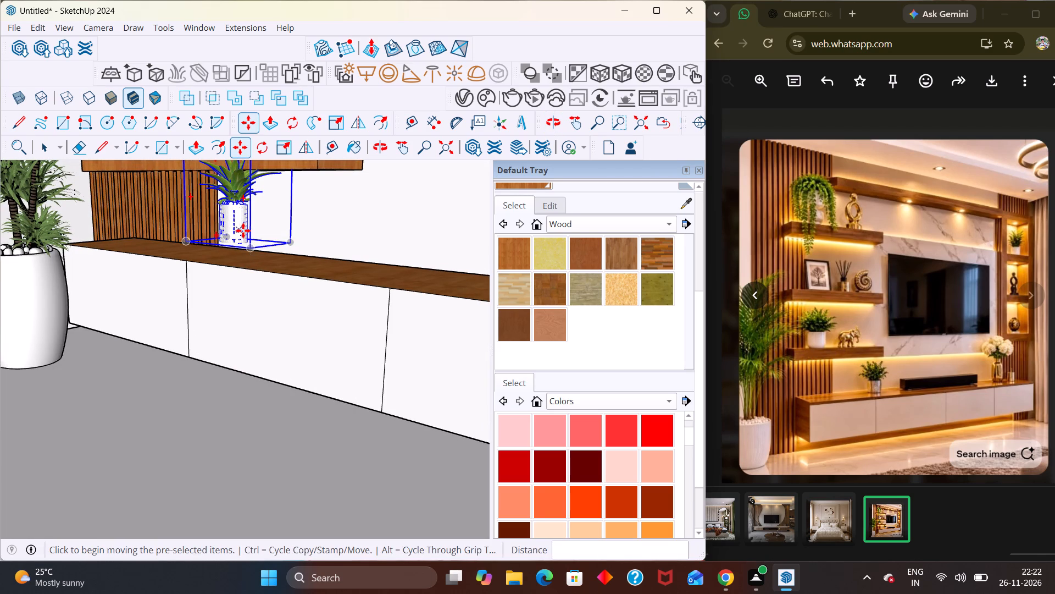
# Move the potted plant about 3" closer to the front edge of the console top, and deselect it.
pyautogui.press('m')
pyautogui.click(247, 254)
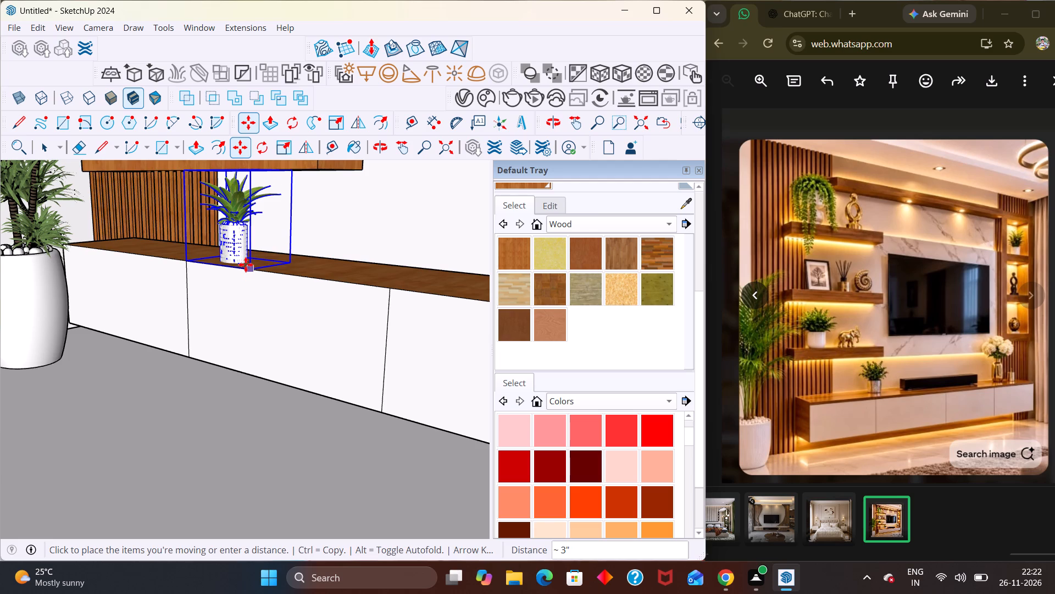
pyautogui.click(246, 265)
pyautogui.scroll(-15, 243, 266)
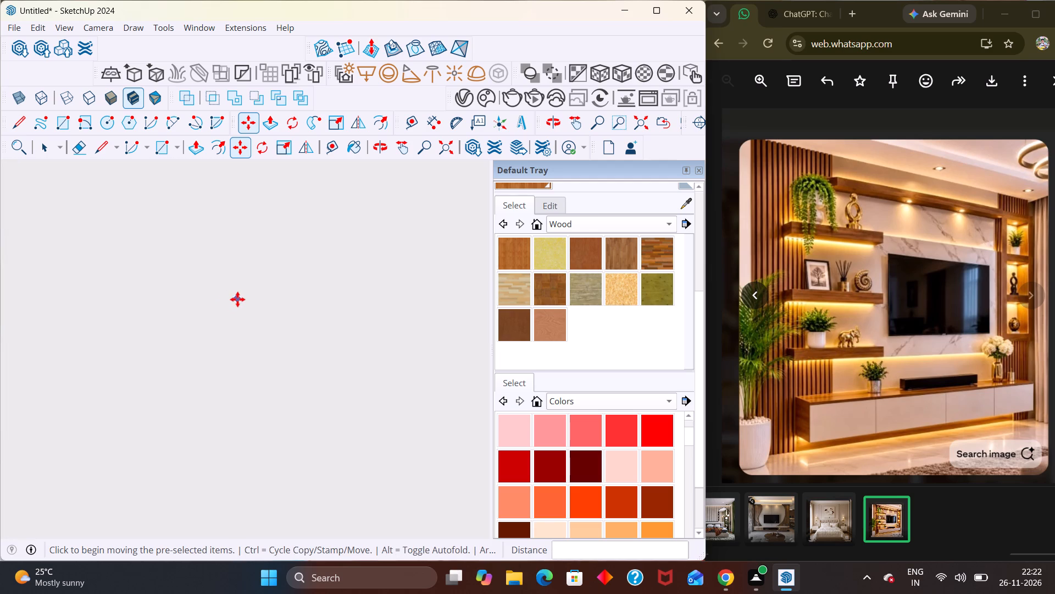
pyautogui.hotkey('shift', 'z')
pyautogui.scroll(-4, 240, 301)
pyautogui.press('space')
pyautogui.click(365, 427)
# Move the potted plant 3 1/4" back from the console's front edge towards the wall, and deselect it.
pyautogui.scroll(-1, 325, 415)
pyautogui.moveTo(456, 412); pyautogui.dragTo(468, 389, button='middle')
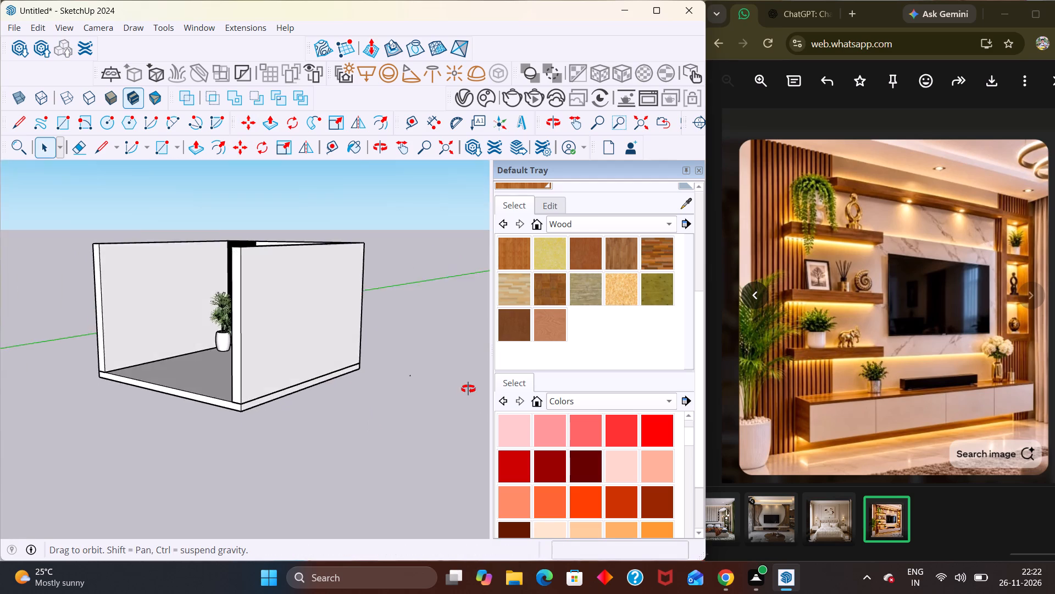
pyautogui.moveTo(468, 389); pyautogui.dragTo(426, 361, button='middle')
pyautogui.scroll(-4, 149, 364)
pyautogui.moveTo(191, 426); pyautogui.dragTo(285, 431, button='middle')
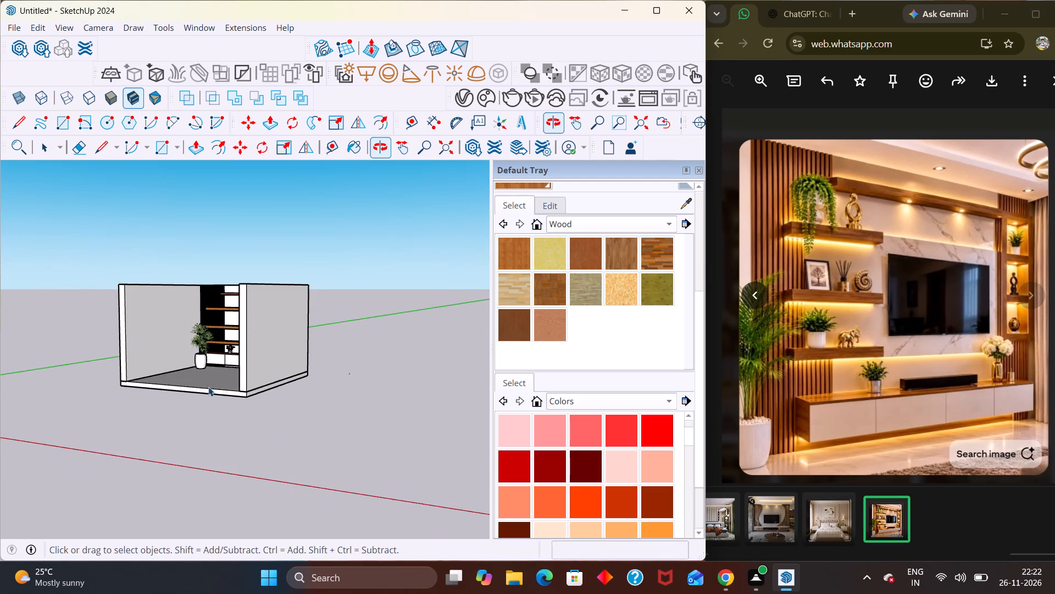
pyautogui.scroll(8, 208, 387)
pyautogui.scroll(2, 238, 313)
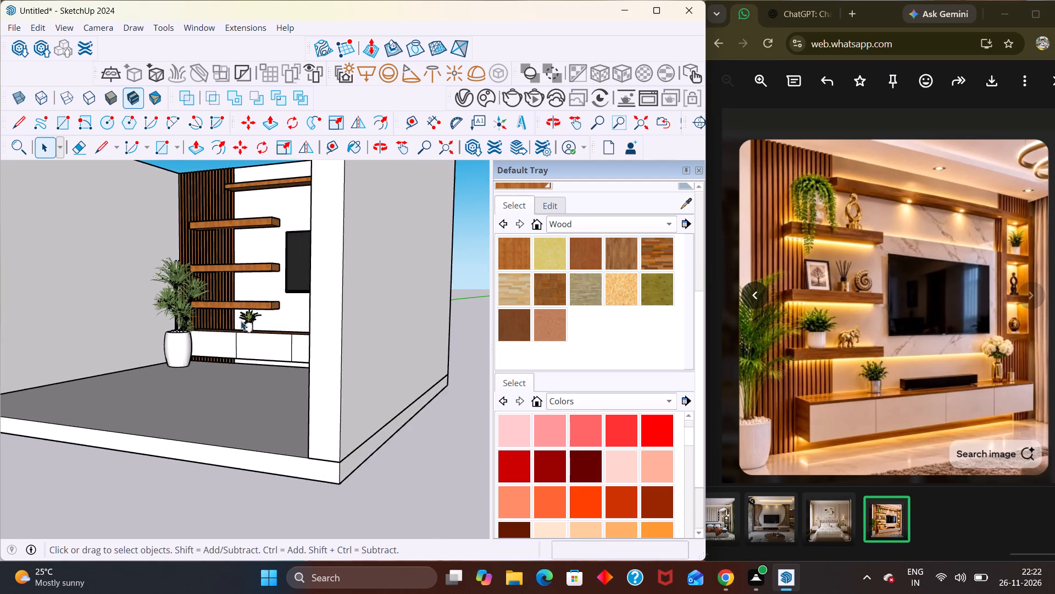
pyautogui.moveTo(242, 323); pyautogui.dragTo(314, 339, button='middle')
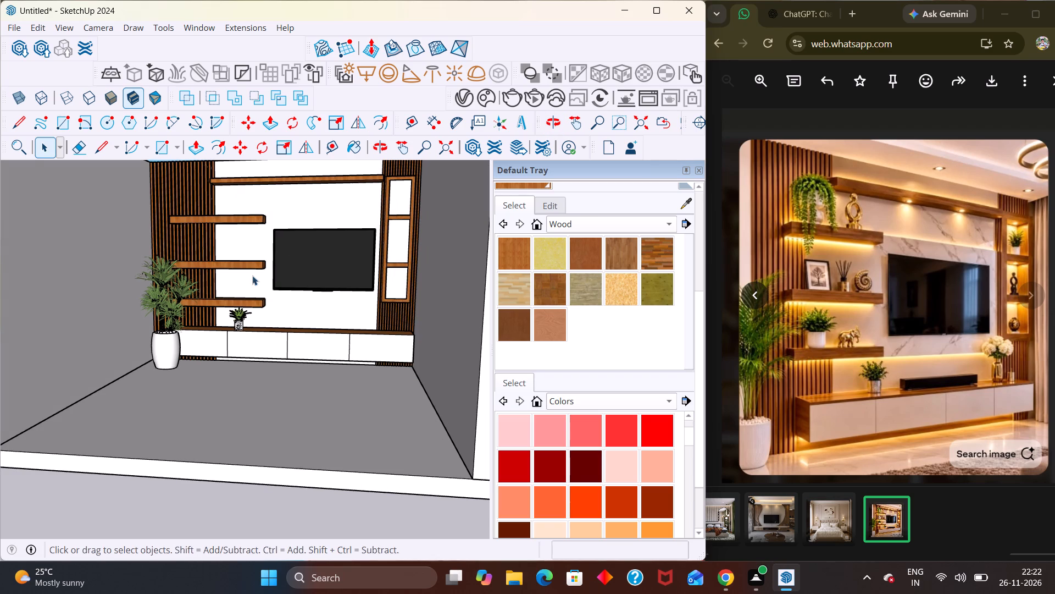
pyautogui.scroll(3, 252, 276)
pyautogui.moveTo(239, 366); pyautogui.dragTo(234, 514, button='middle')
pyautogui.scroll(-1, 230, 498)
pyautogui.scroll(1, 232, 455)
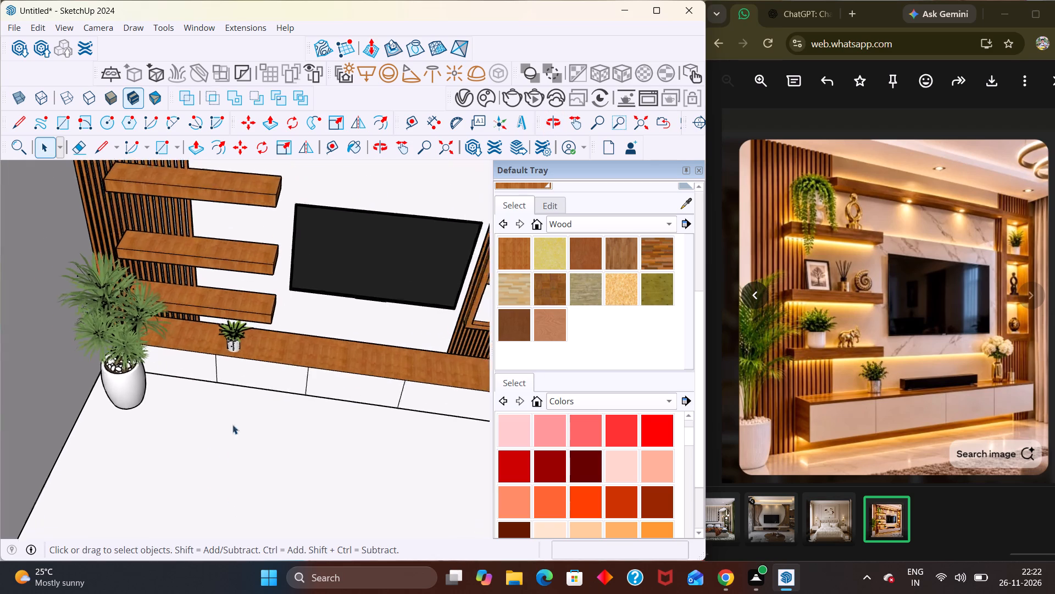
pyautogui.scroll(3, 232, 425)
pyautogui.scroll(4, 238, 337)
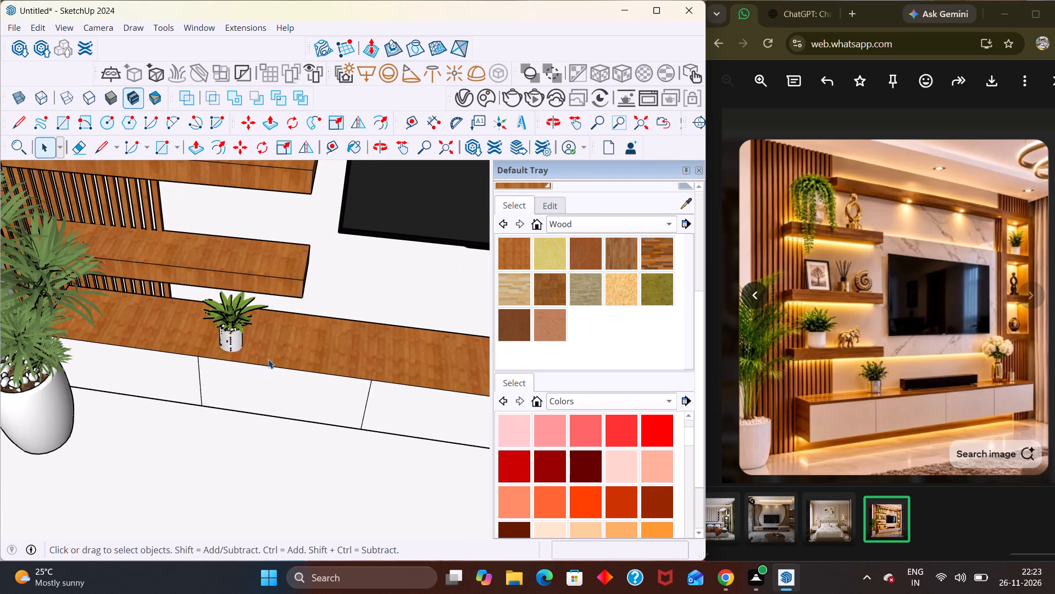
pyautogui.scroll(1, 264, 348)
pyautogui.moveTo(234, 334); pyautogui.dragTo(117, 368, button='middle')
pyautogui.scroll(1, 117, 368)
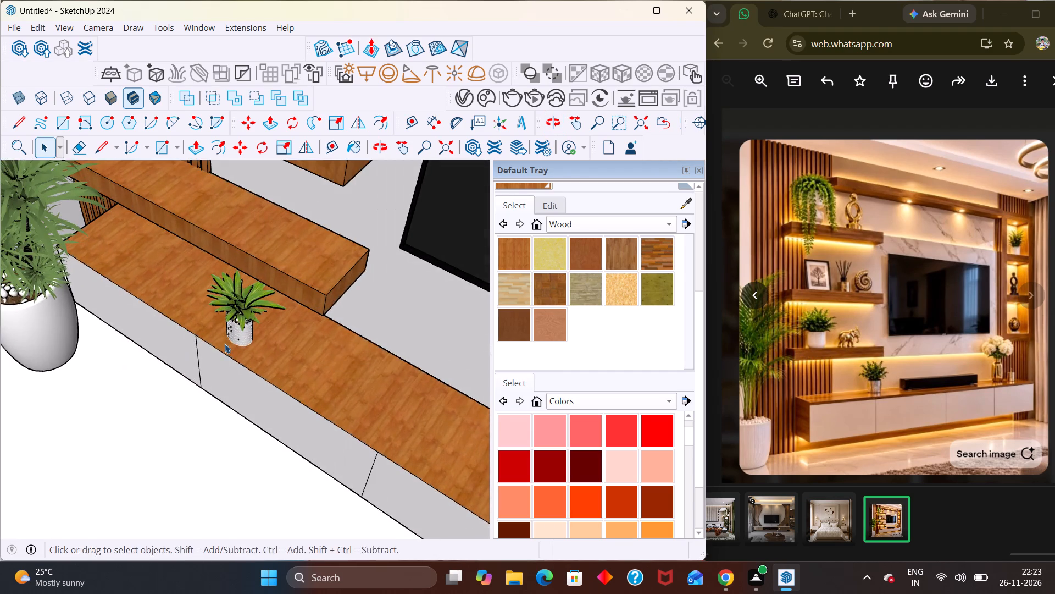
pyautogui.moveTo(276, 333); pyautogui.dragTo(260, 268, button='middle')
pyautogui.scroll(2, 260, 296)
pyautogui.click(231, 307)
pyautogui.press('m')
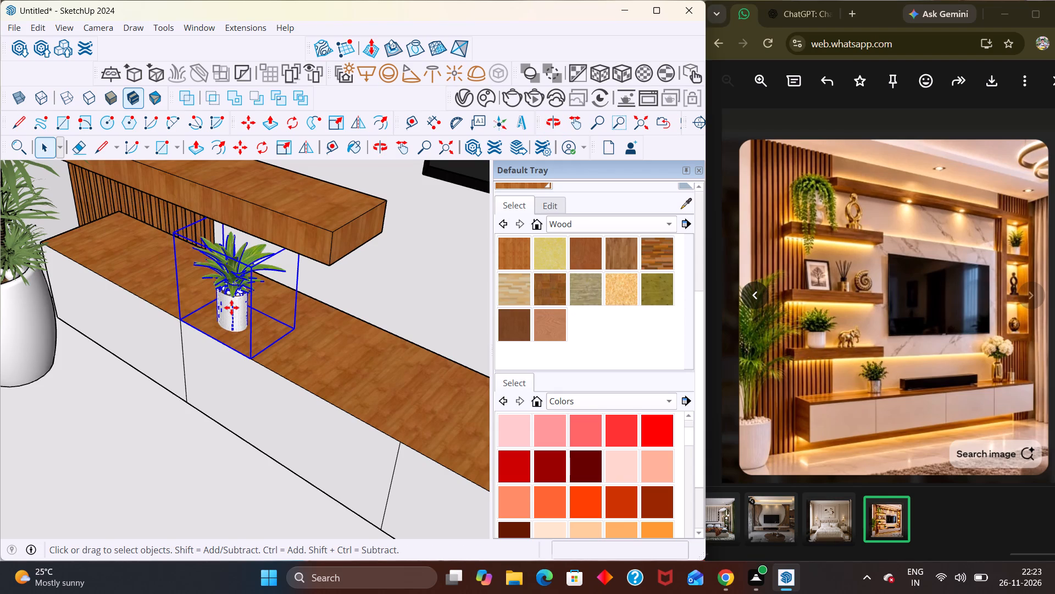
pyautogui.click(227, 334)
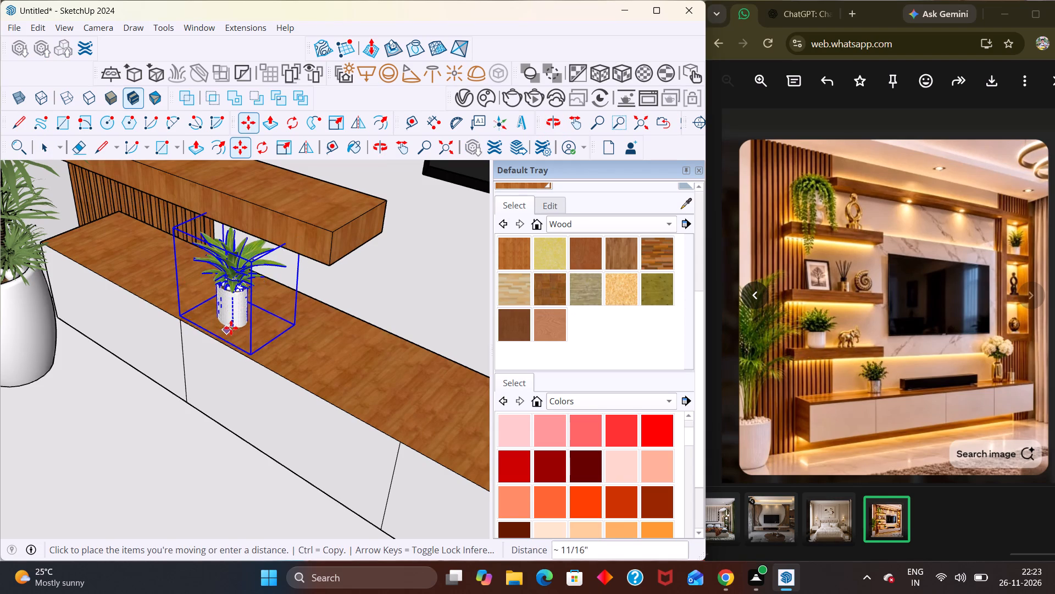
pyautogui.click(244, 326)
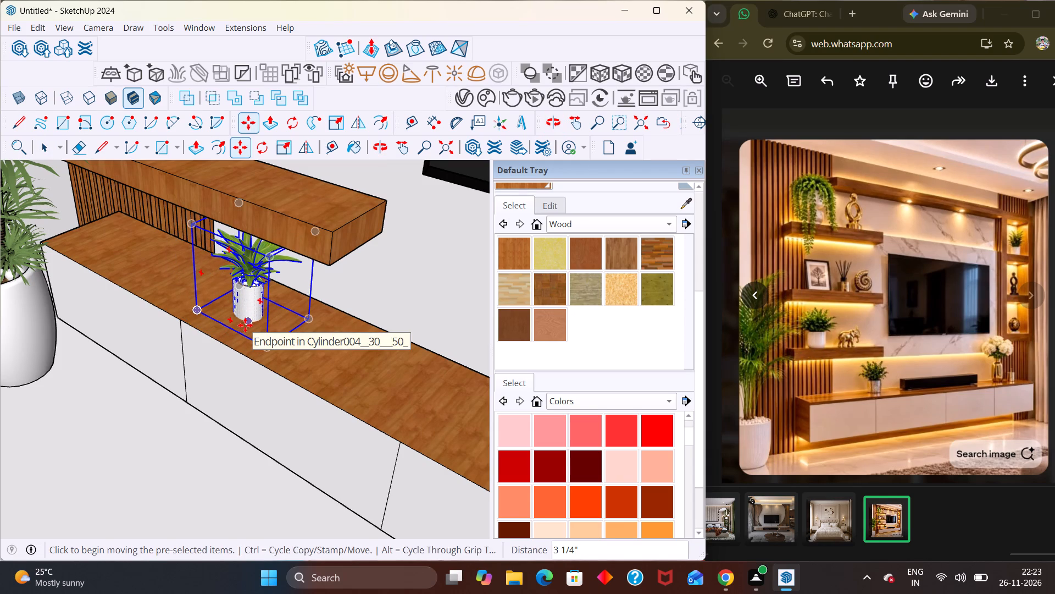
pyautogui.press('space')
pyautogui.scroll(-6, 190, 291)
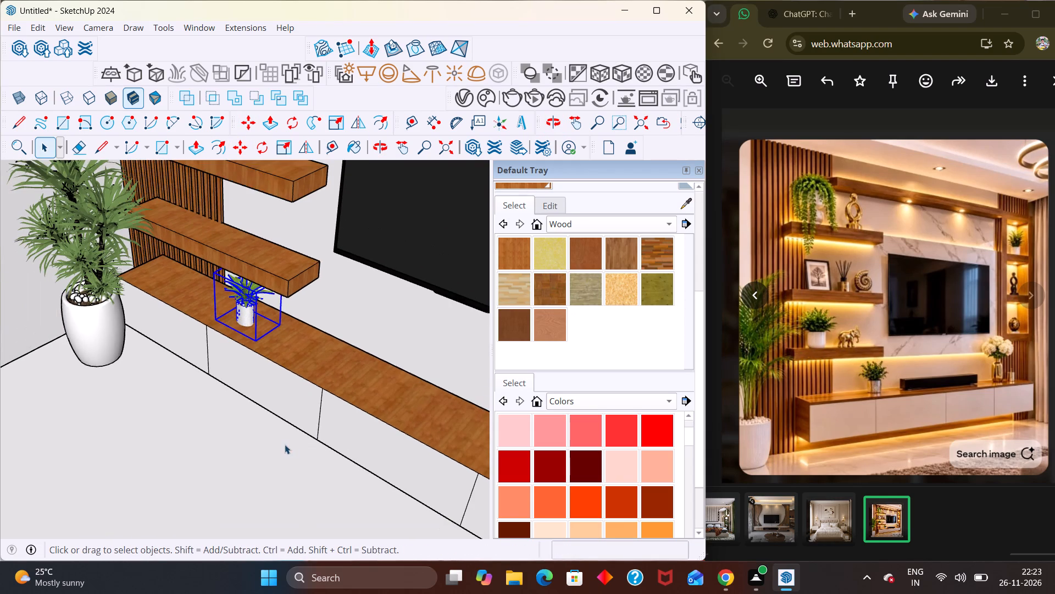
pyautogui.click(285, 444)
# Examine how the potted plant fits between the console top and the lowest floating shelf, and review the whole TV wall from the front.
pyautogui.scroll(-5, 357, 410)
pyautogui.moveTo(278, 386); pyautogui.dragTo(318, 293, button='middle')
pyautogui.scroll(4, 292, 276)
pyautogui.scroll(-3, 299, 364)
pyautogui.moveTo(301, 367); pyautogui.dragTo(306, 313, button='middle')
pyautogui.scroll(3, 279, 308)
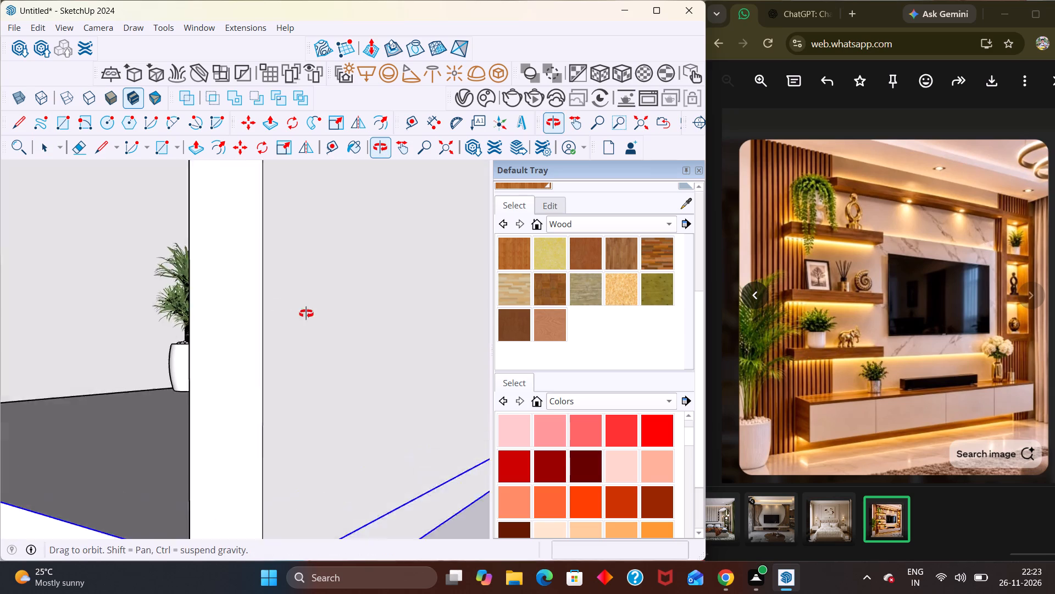
pyautogui.moveTo(306, 313); pyautogui.dragTo(308, 314, button='middle')
pyautogui.scroll(2, 306, 313)
pyautogui.moveTo(327, 339); pyautogui.dragTo(413, 364, button='middle')
pyautogui.scroll(9, 406, 385)
pyautogui.scroll(2, 299, 323)
pyautogui.moveTo(299, 350); pyautogui.dragTo(264, 429, button='middle')
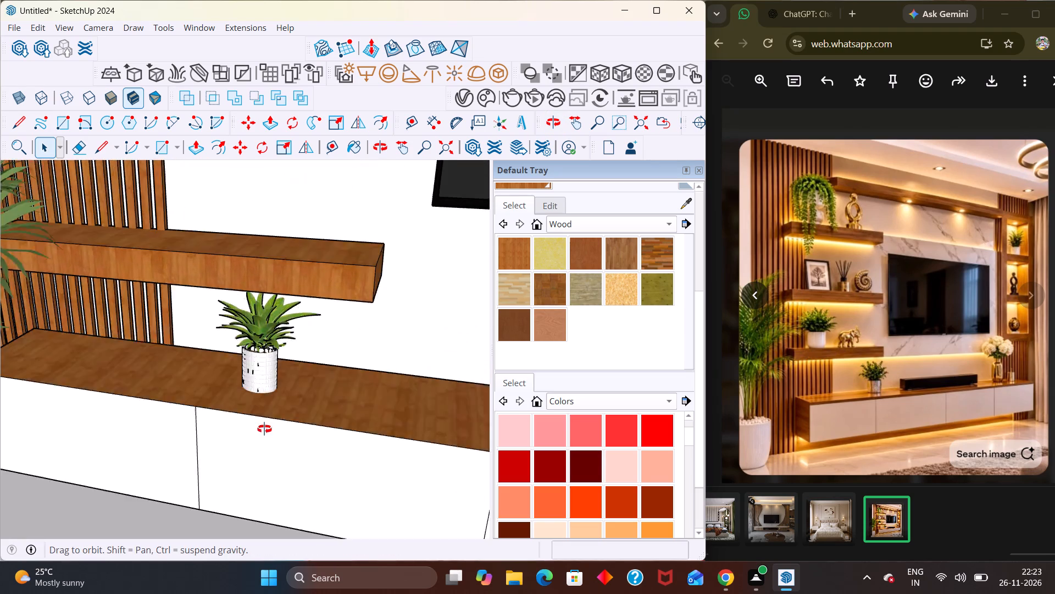
pyautogui.moveTo(264, 429); pyautogui.dragTo(181, 333, button='middle')
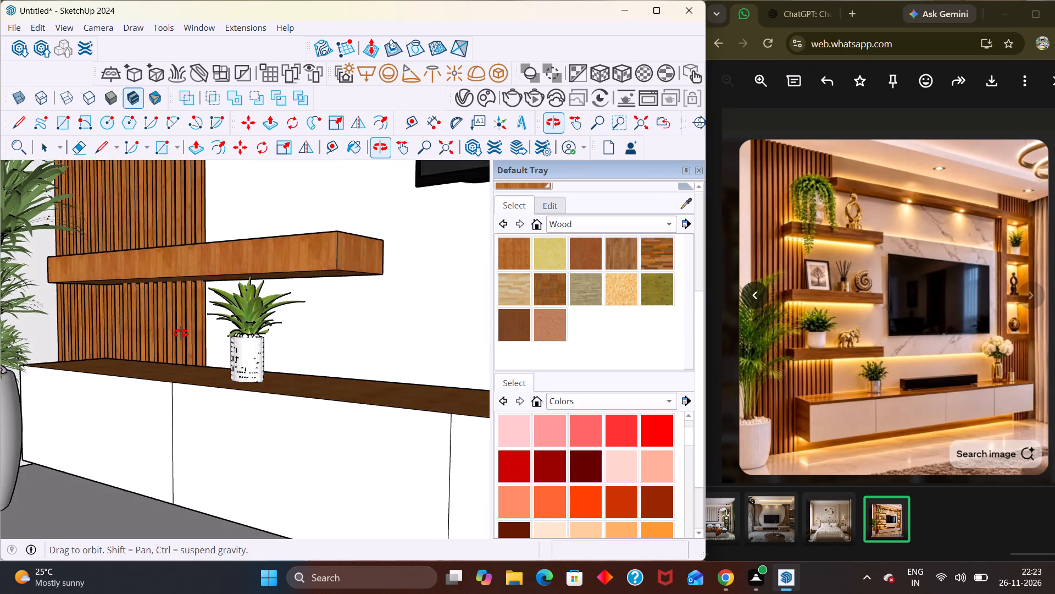
pyautogui.moveTo(181, 333); pyautogui.dragTo(182, 333, button='middle')
pyautogui.scroll(4, 213, 330)
pyautogui.scroll(13, 270, 266)
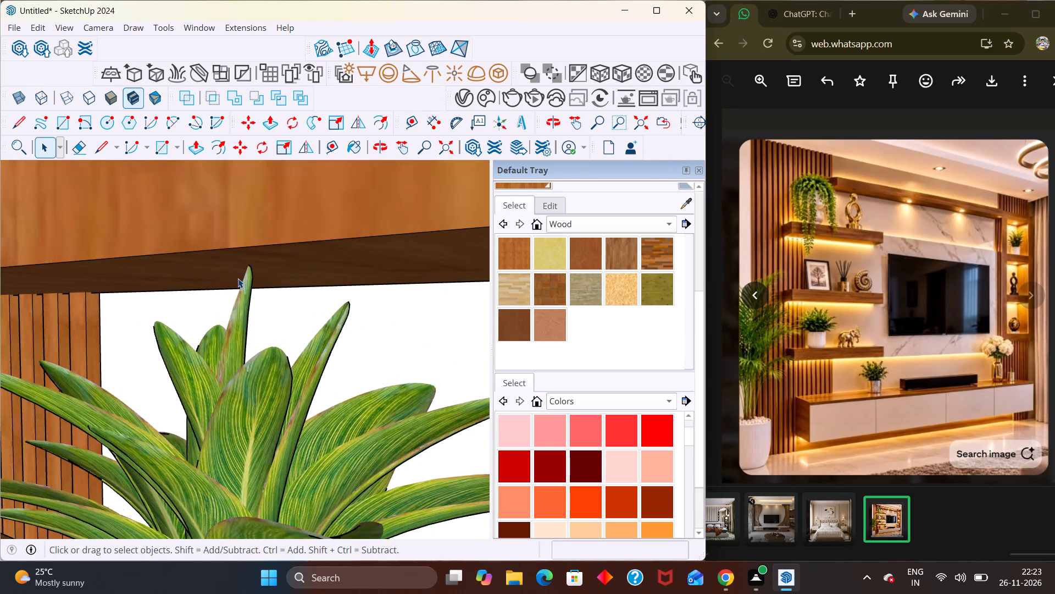
pyautogui.scroll(17, 238, 278)
pyautogui.moveTo(259, 289); pyautogui.dragTo(257, 319, button='middle')
pyautogui.scroll(-7, 257, 320)
pyautogui.hotkey('shift', 'z')
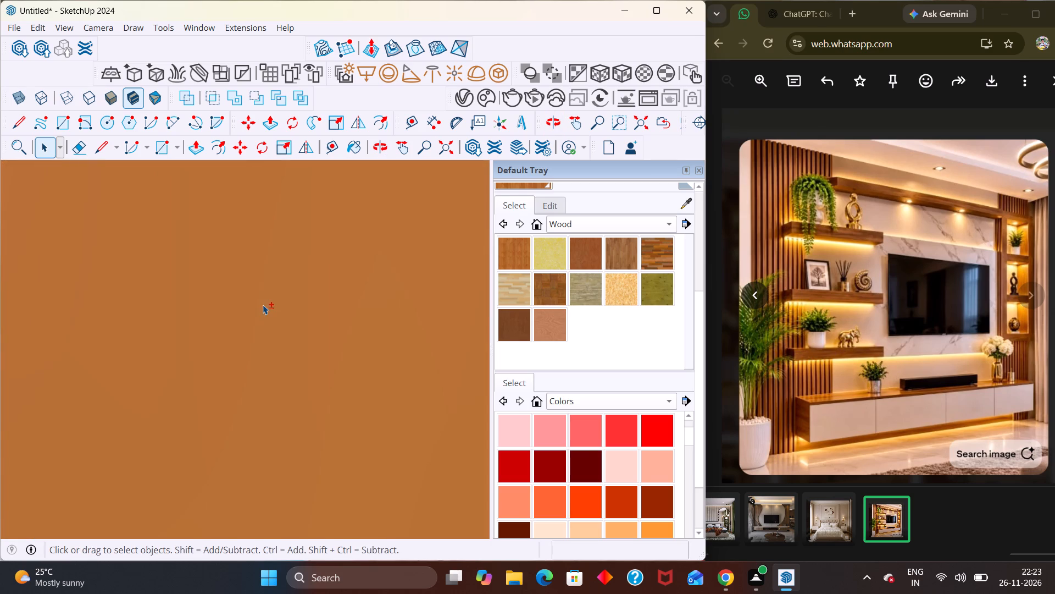
pyautogui.scroll(-3, 362, 407)
pyautogui.click(388, 517)
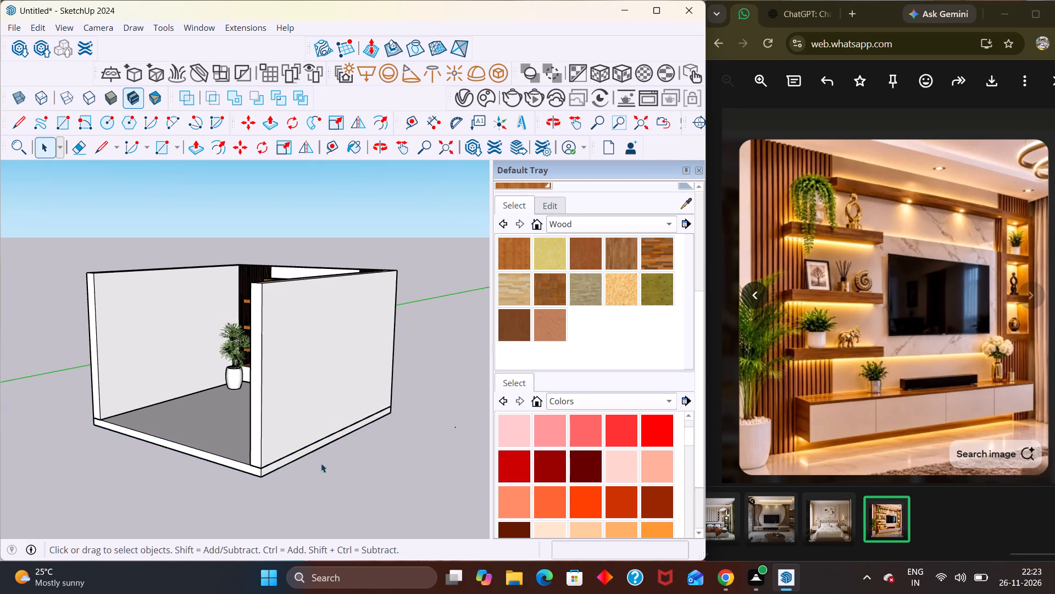
pyautogui.moveTo(296, 477); pyautogui.dragTo(444, 474, button='middle')
pyautogui.scroll(3, 337, 335)
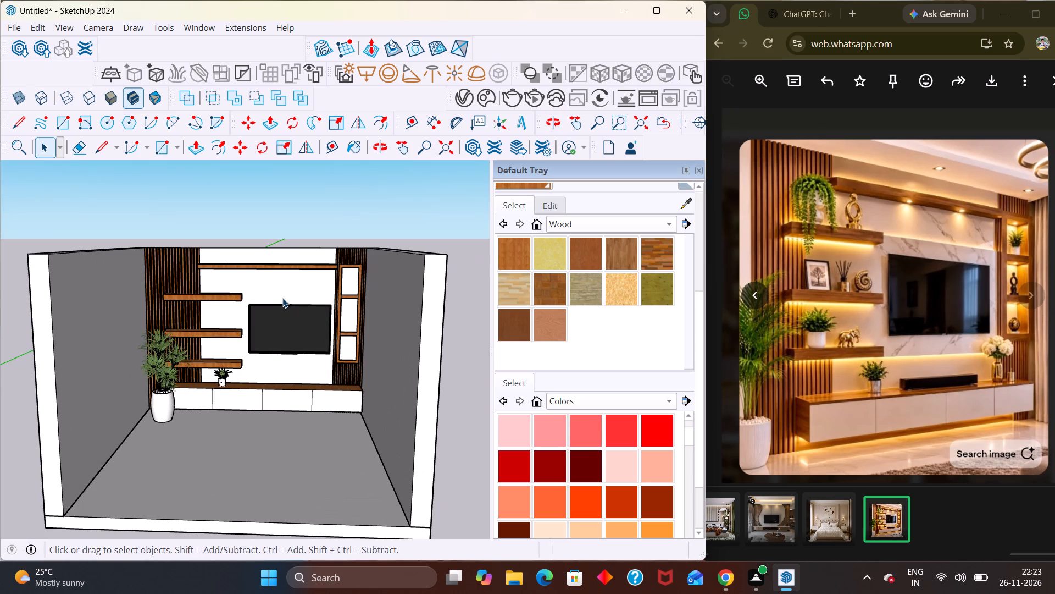
# Open 3D Warehouse, dismiss the promotional pop-up, and browse the "plant small" results for another potted plant suited to the shelves.
pyautogui.click(16, 56)
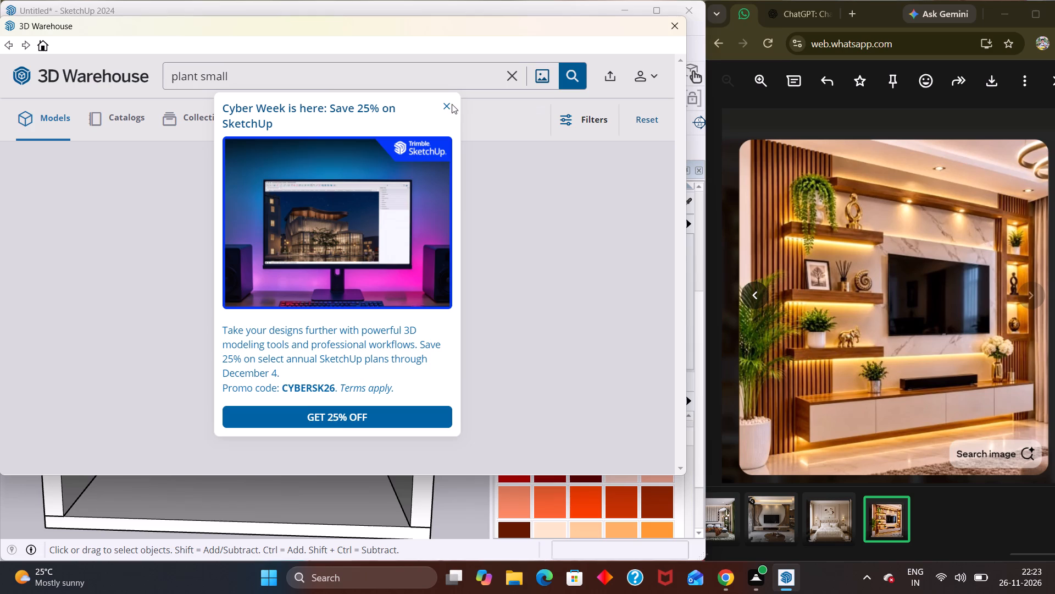
pyautogui.click(446, 109)
pyautogui.scroll(-3, 285, 269)
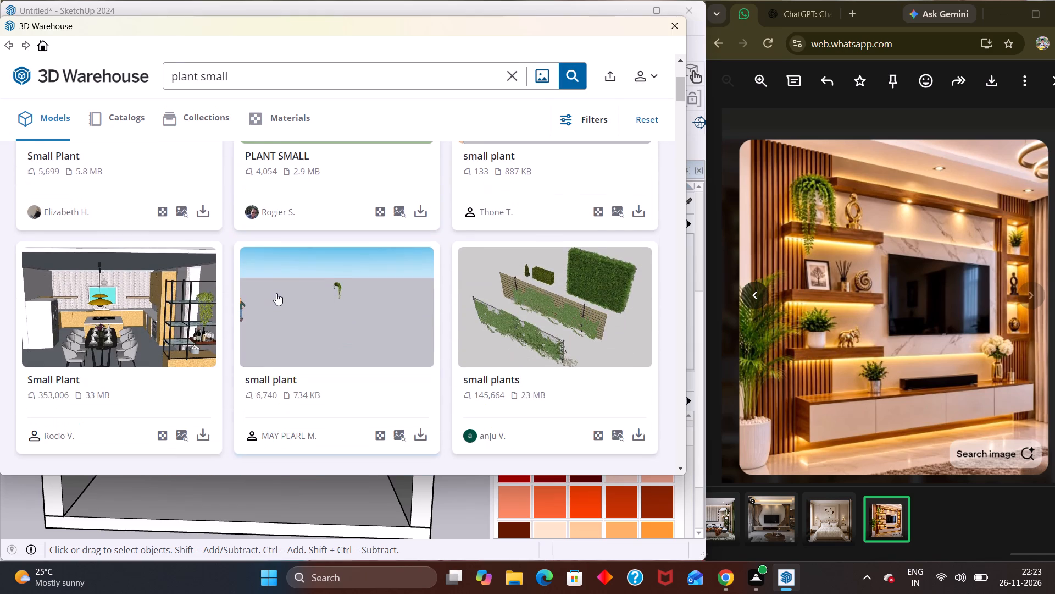
pyautogui.scroll(-12, 276, 293)
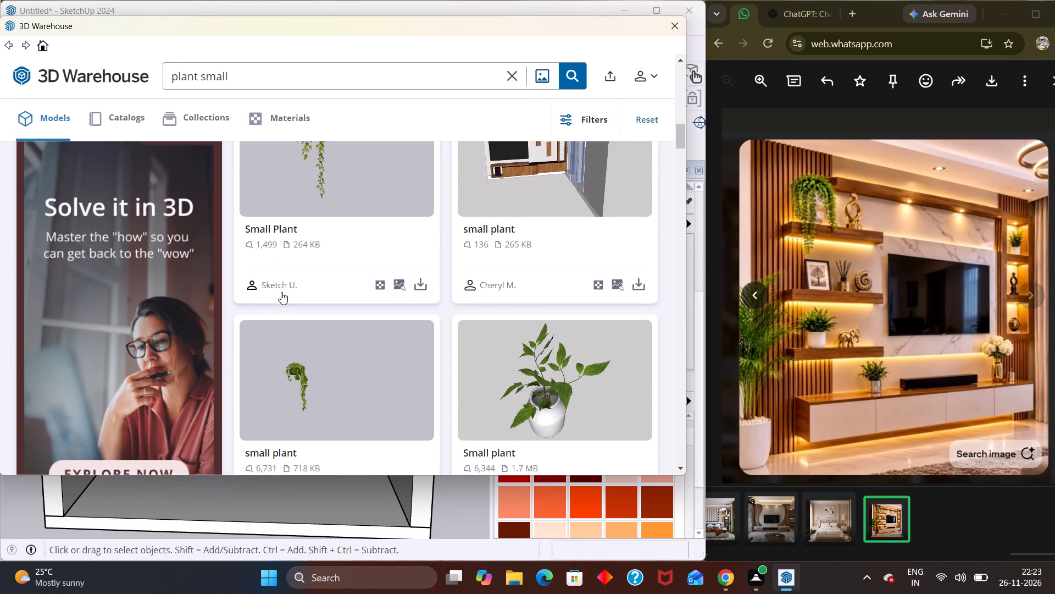
pyautogui.scroll(-7, 281, 292)
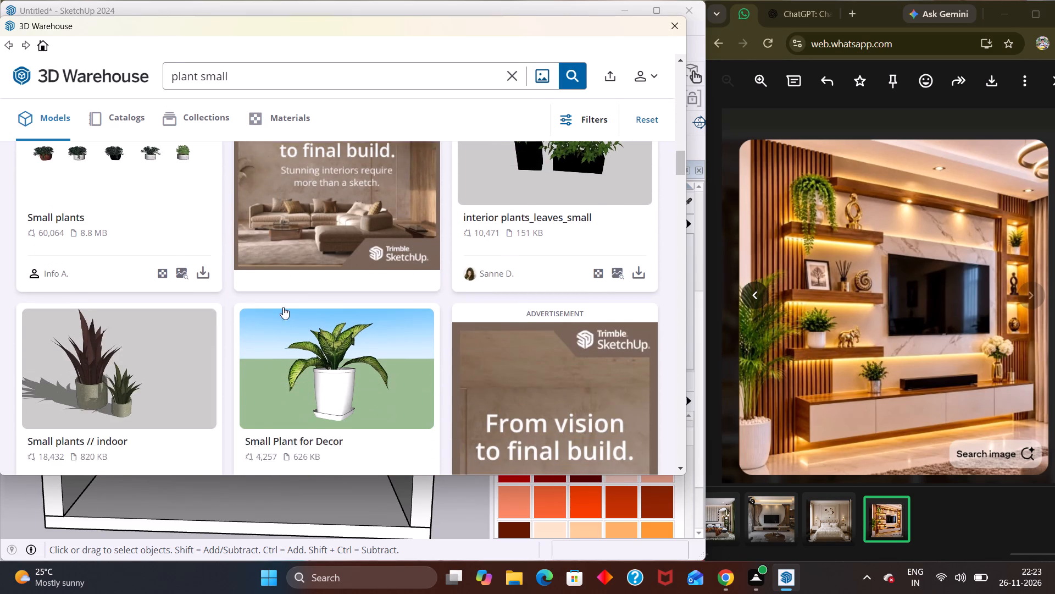
pyautogui.scroll(-4, 283, 307)
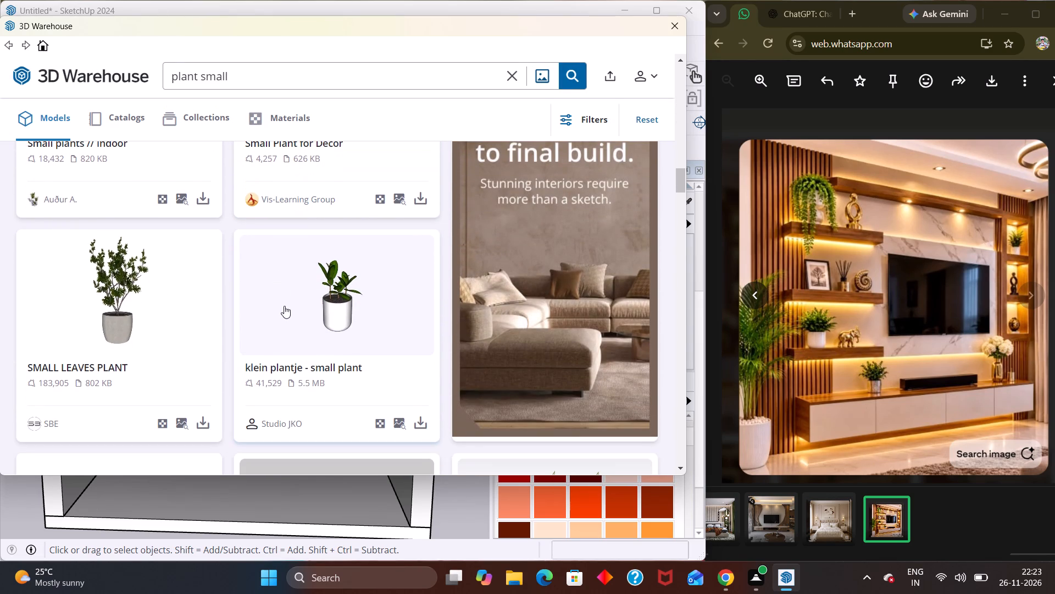
pyautogui.scroll(-4, 287, 315)
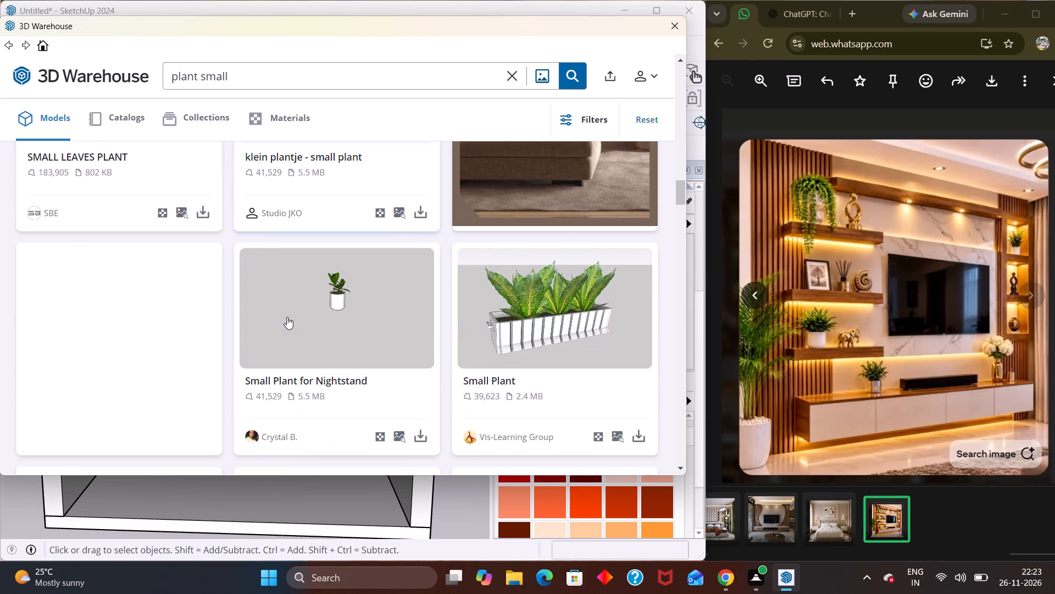
pyautogui.scroll(-7, 287, 317)
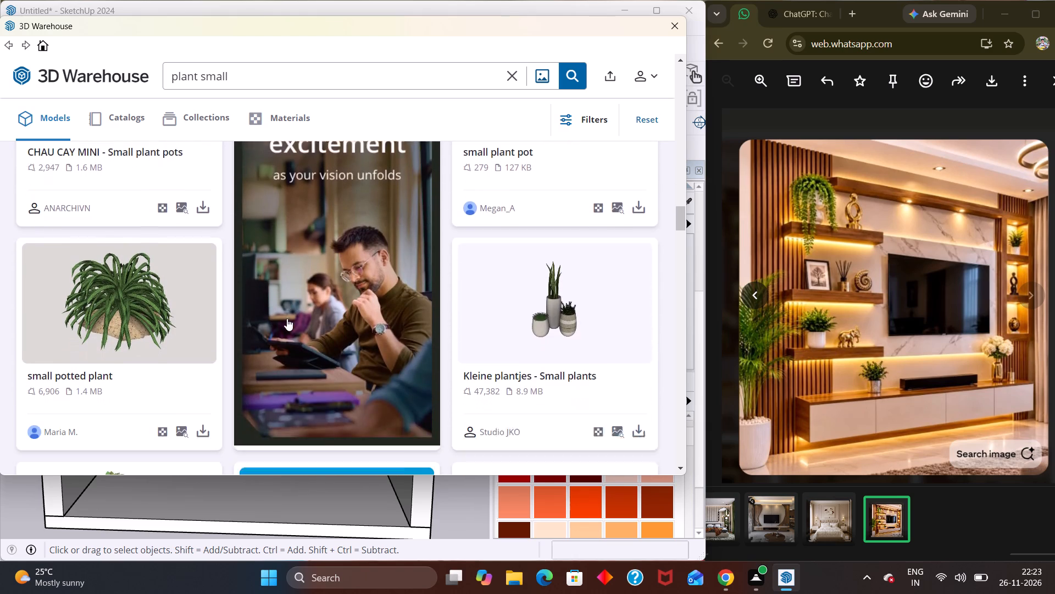
pyautogui.scroll(-6, 287, 318)
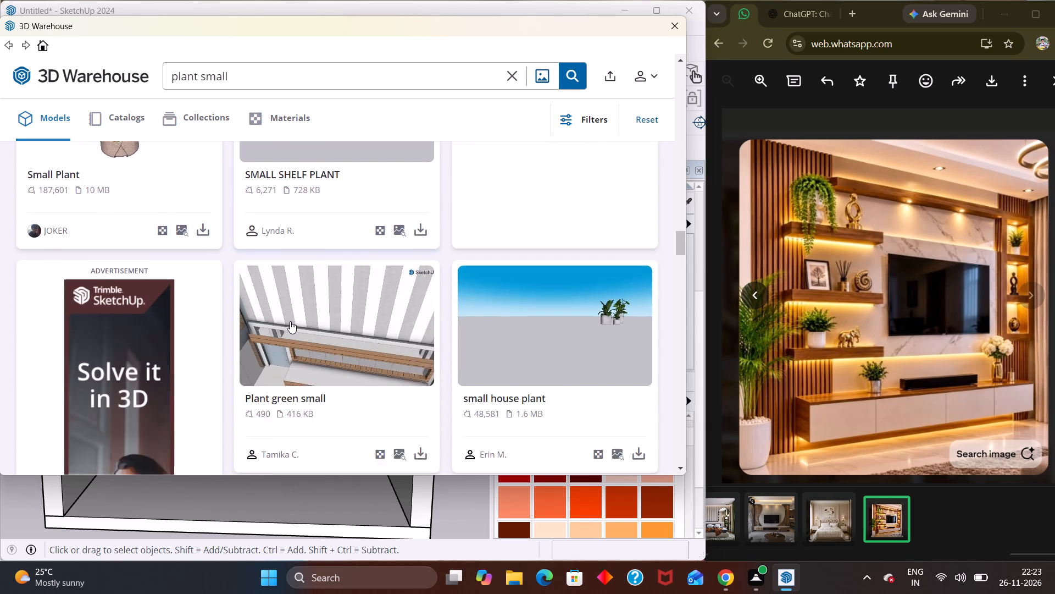
pyautogui.scroll(-15, 290, 322)
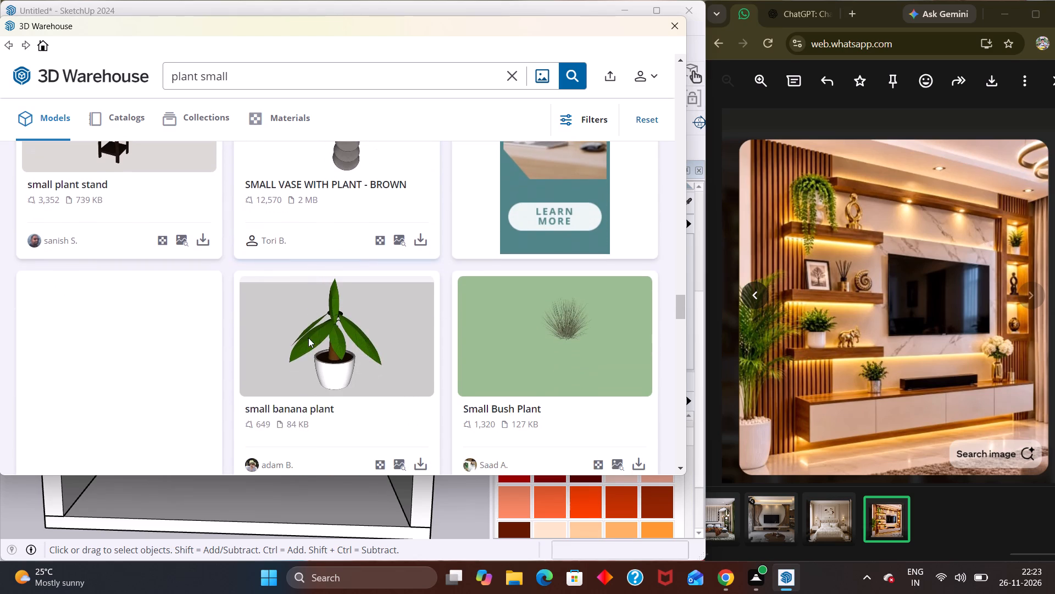
pyautogui.scroll(-11, 308, 340)
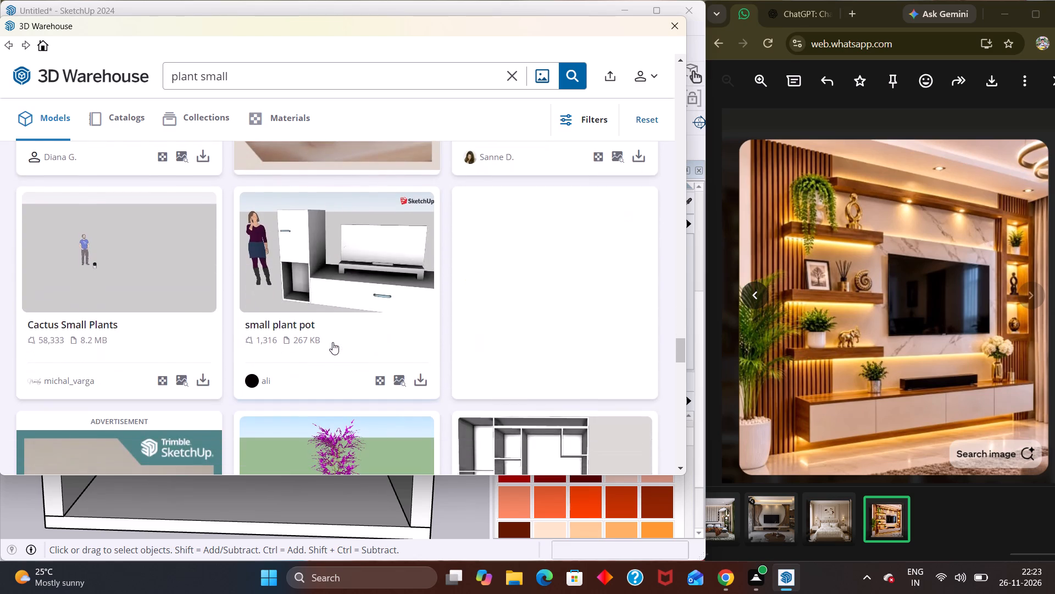
pyautogui.scroll(-8, 337, 338)
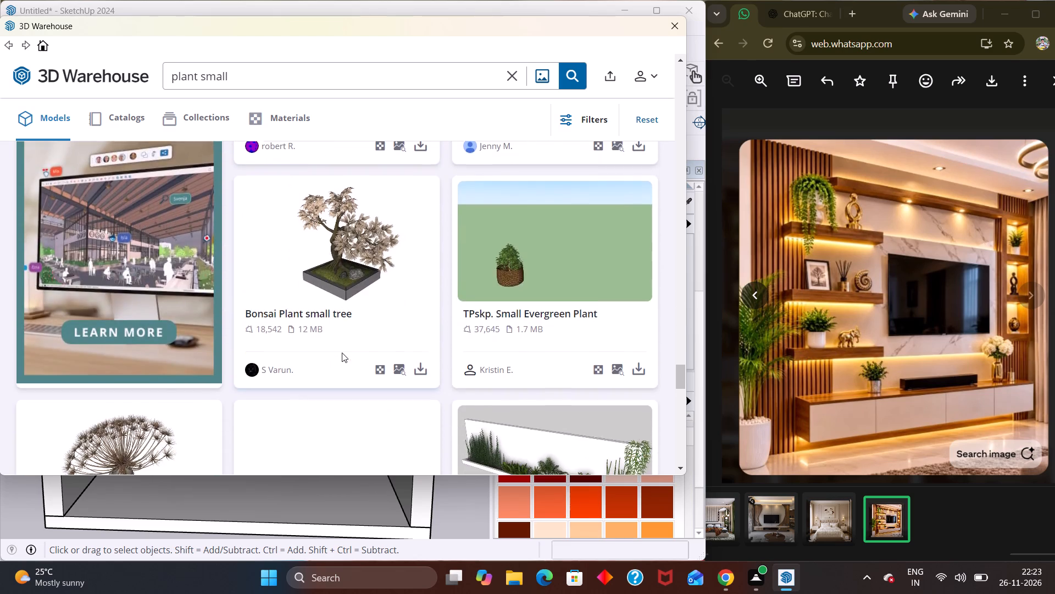
pyautogui.scroll(-1, 342, 353)
pyautogui.scroll(12, 358, 345)
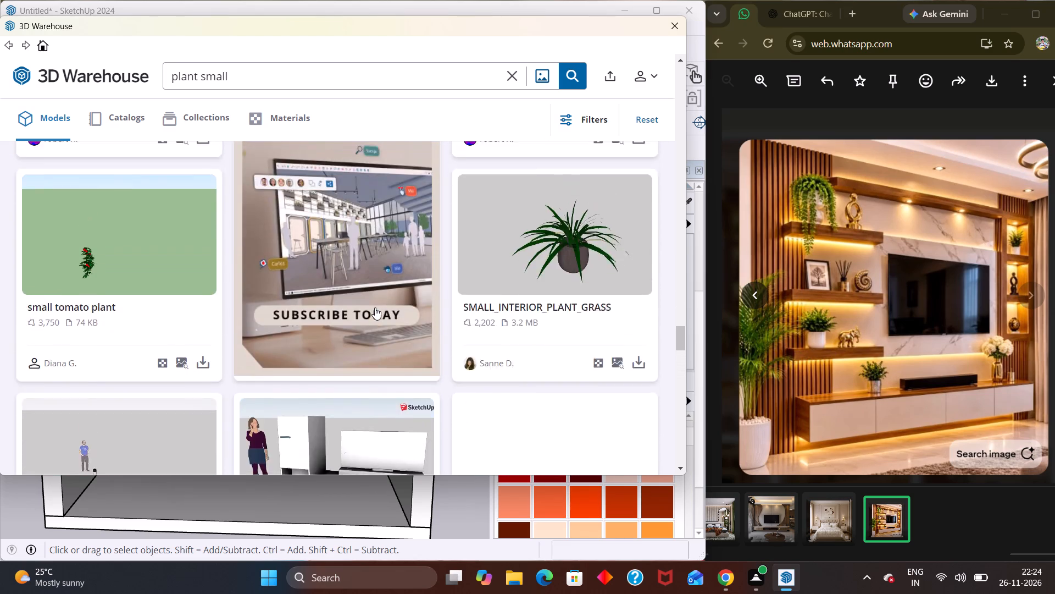
pyautogui.scroll(16, 375, 307)
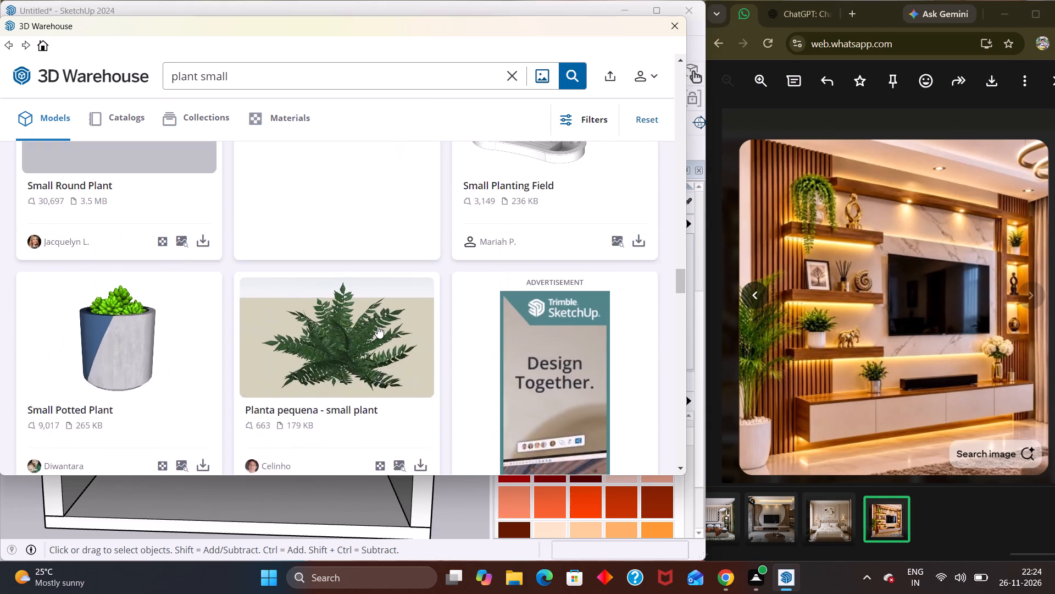
pyautogui.scroll(19, 377, 326)
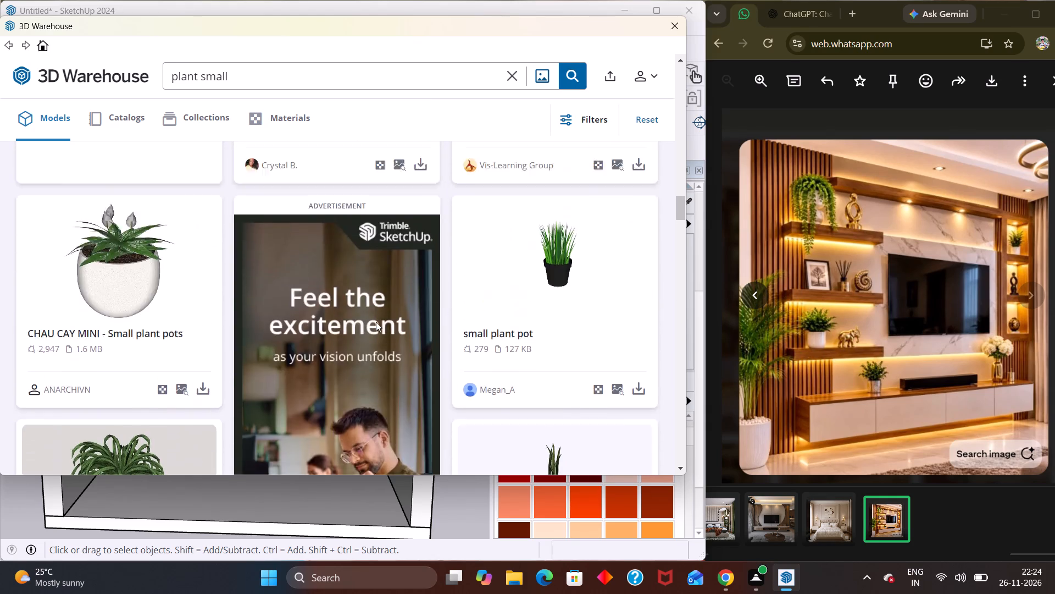
pyautogui.scroll(6, 376, 322)
pyautogui.scroll(-3, 376, 327)
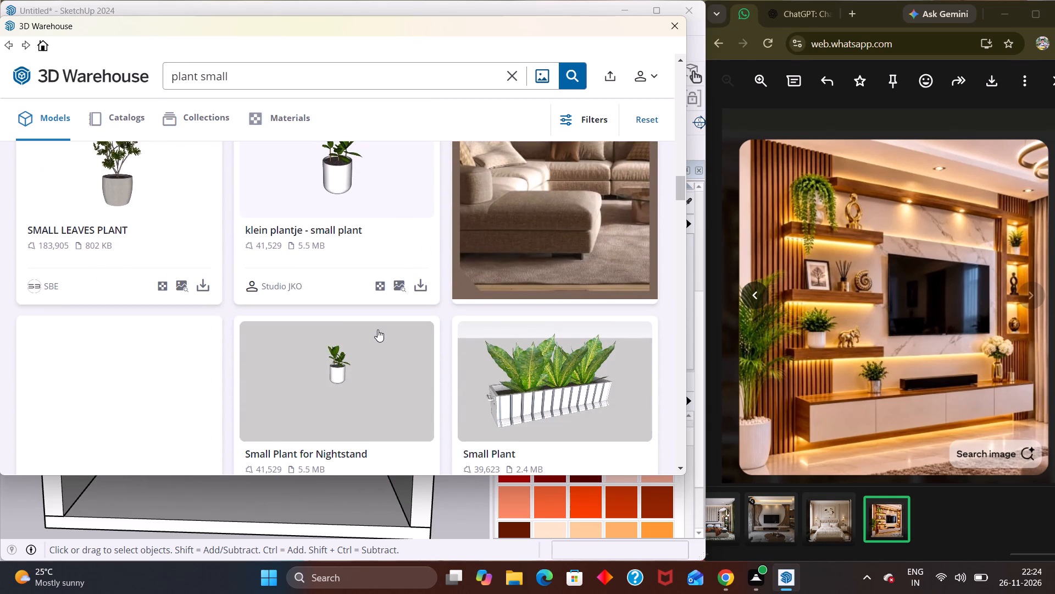
pyautogui.scroll(-2, 377, 331)
pyautogui.scroll(10, 377, 338)
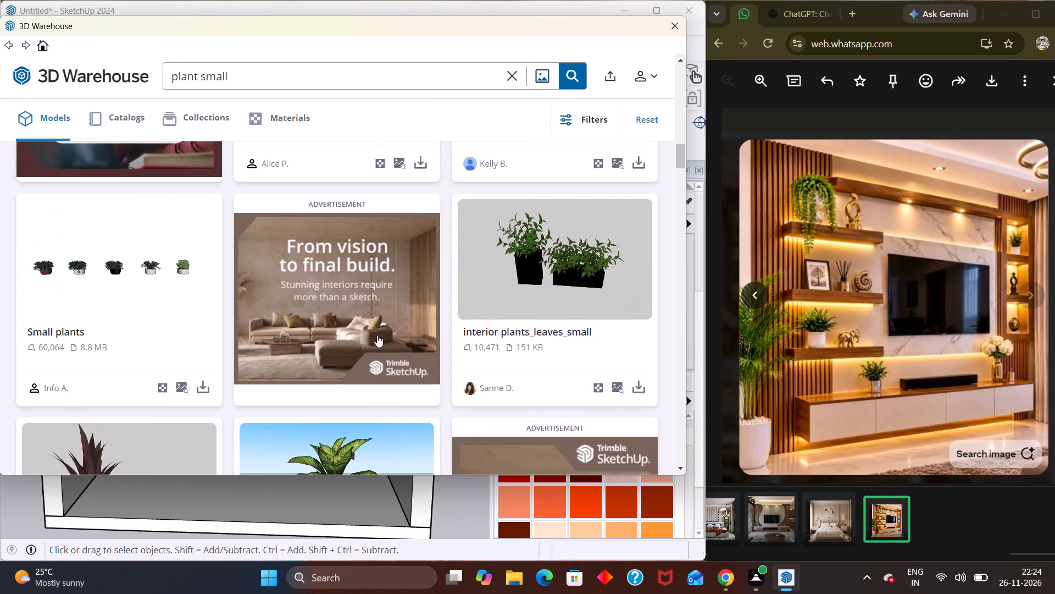
pyautogui.scroll(7, 377, 335)
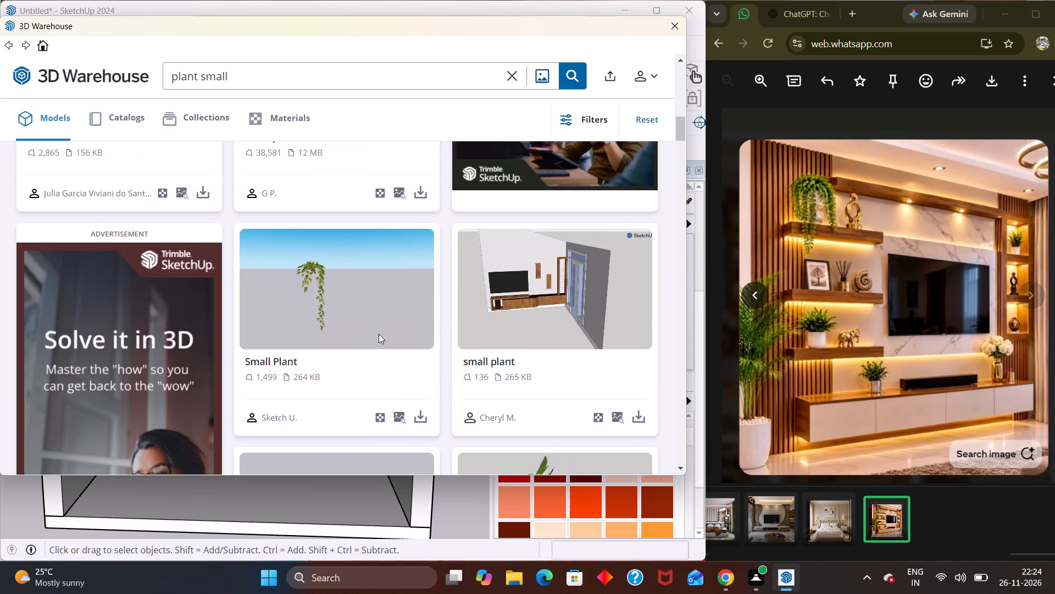
pyautogui.scroll(9, 379, 333)
pyautogui.scroll(-10, 379, 332)
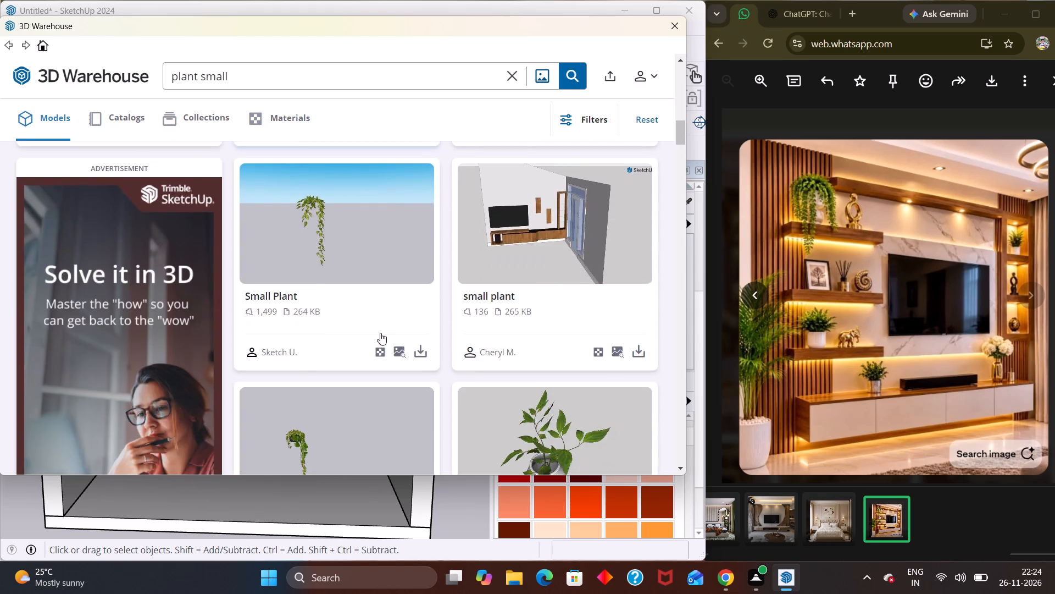
pyautogui.scroll(-6, 381, 331)
pyautogui.scroll(1, 382, 342)
pyautogui.scroll(-5, 382, 342)
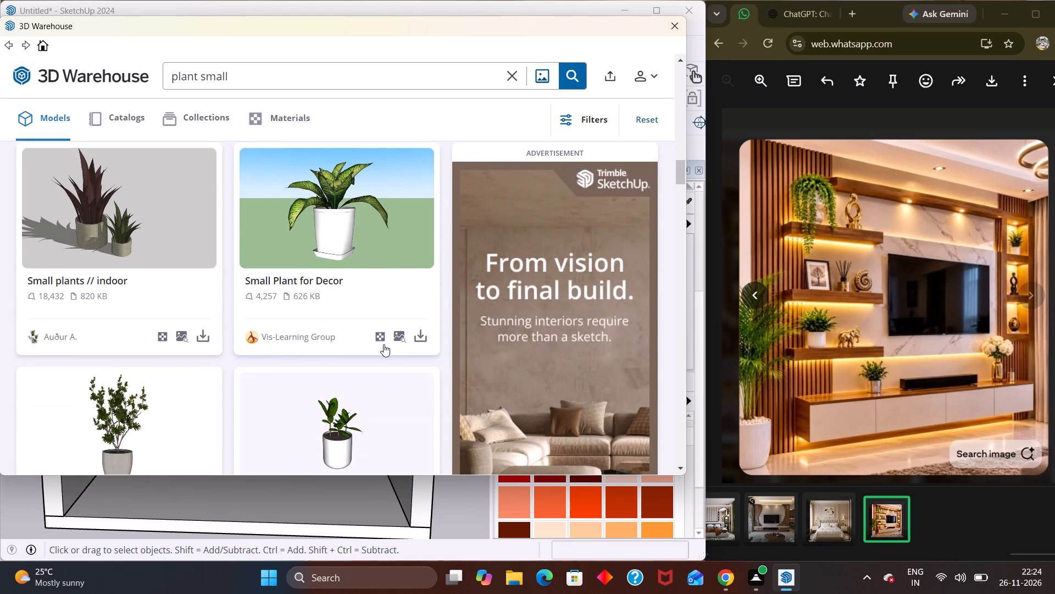
pyautogui.scroll(-4, 384, 344)
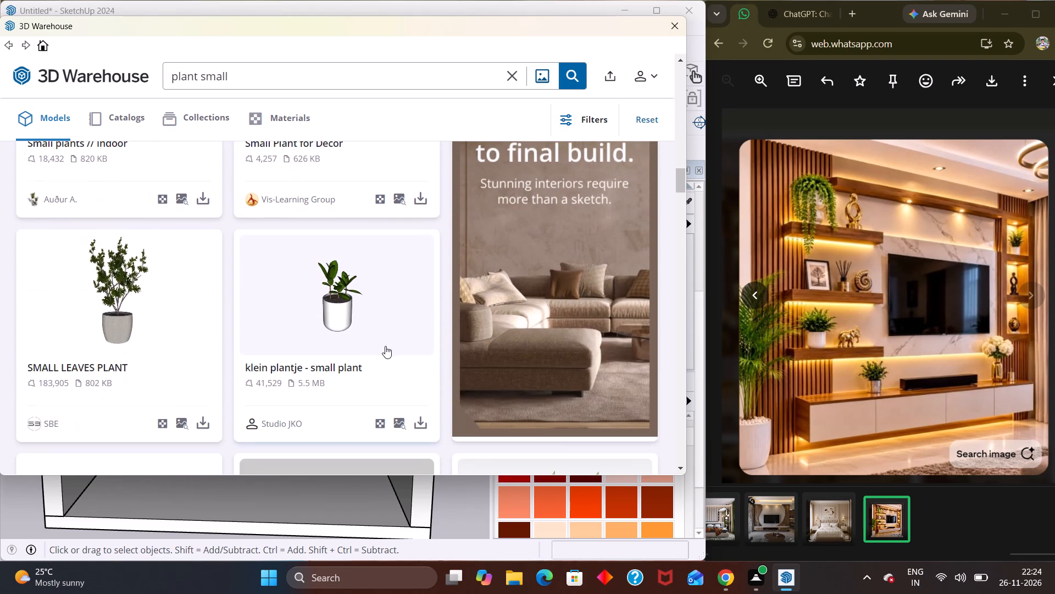
pyautogui.scroll(-9, 385, 346)
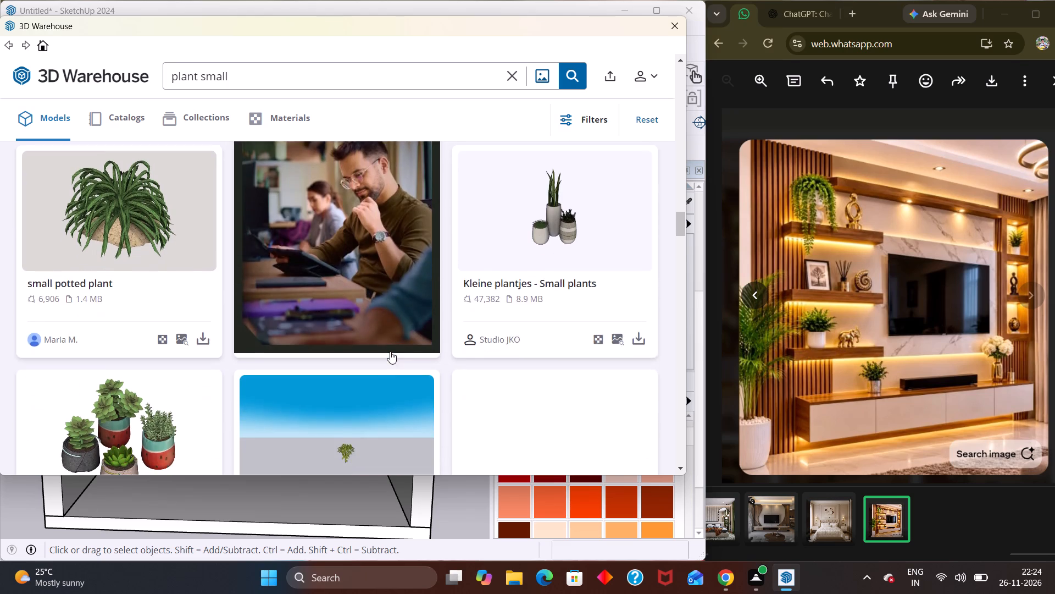
pyautogui.scroll(-1, 390, 351)
pyautogui.scroll(1, 390, 351)
pyautogui.scroll(-7, 390, 351)
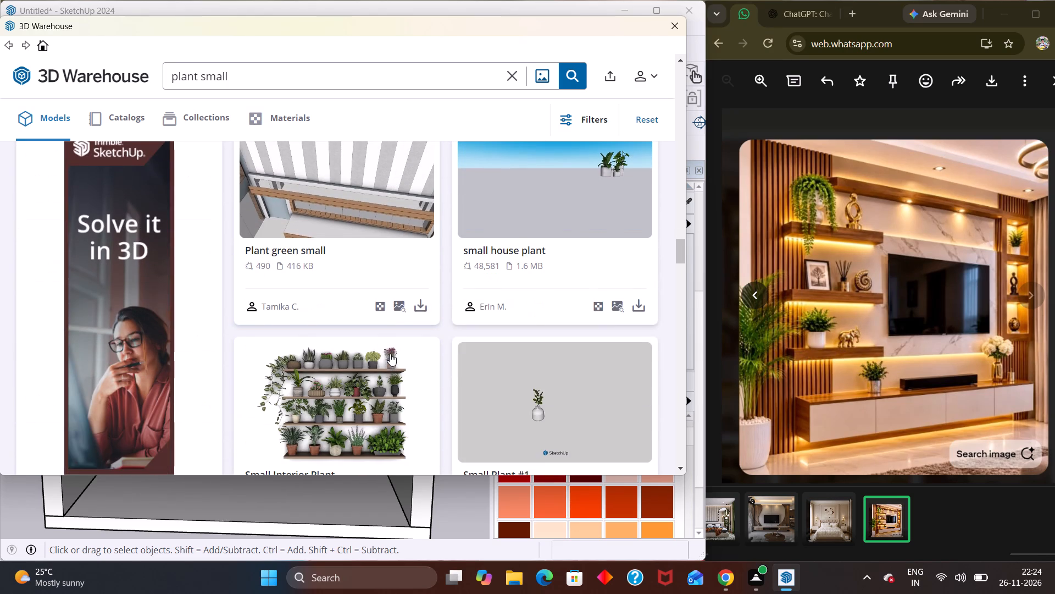
pyautogui.scroll(-12, 390, 353)
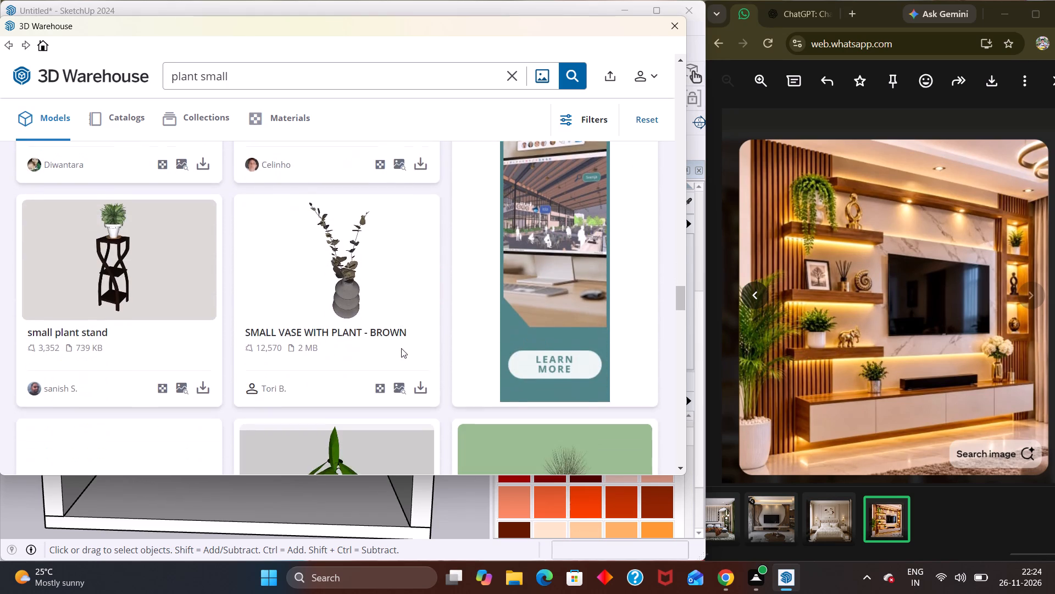
pyautogui.scroll(-11, 401, 348)
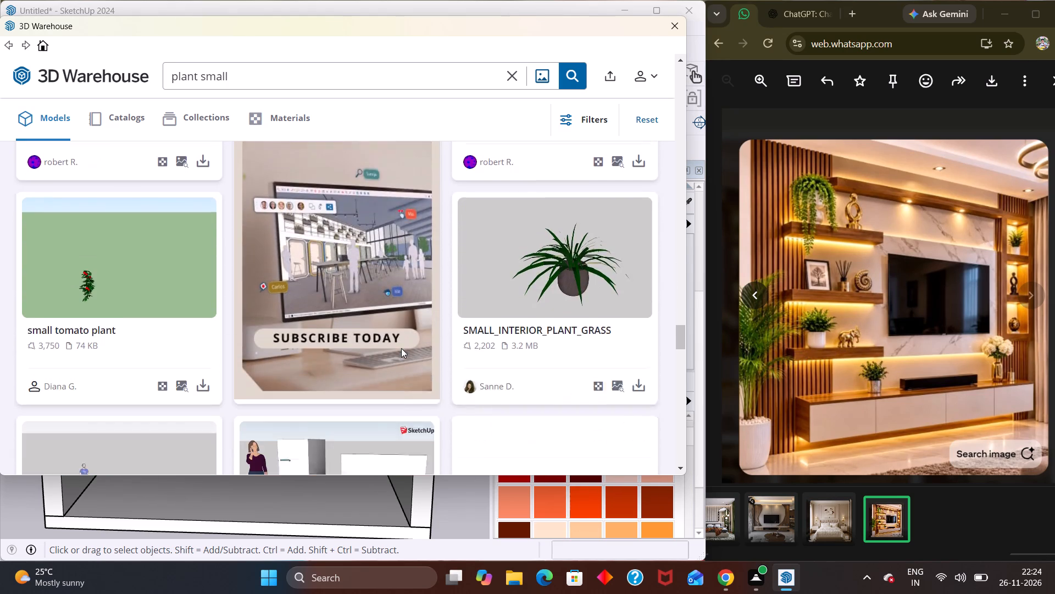
pyautogui.scroll(-12, 401, 348)
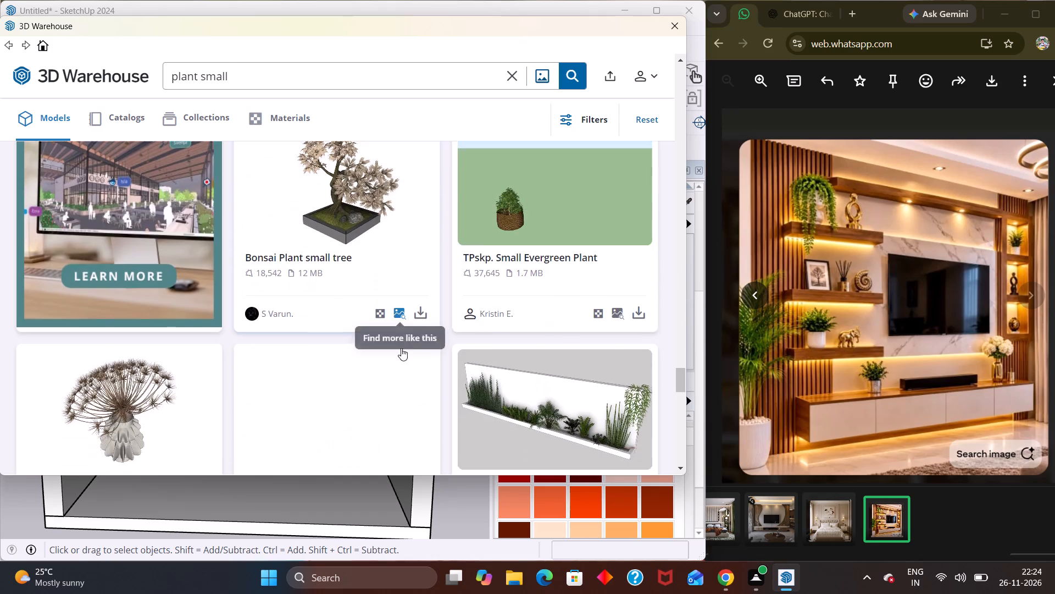
pyautogui.scroll(-7, 401, 348)
pyautogui.scroll(2, 385, 354)
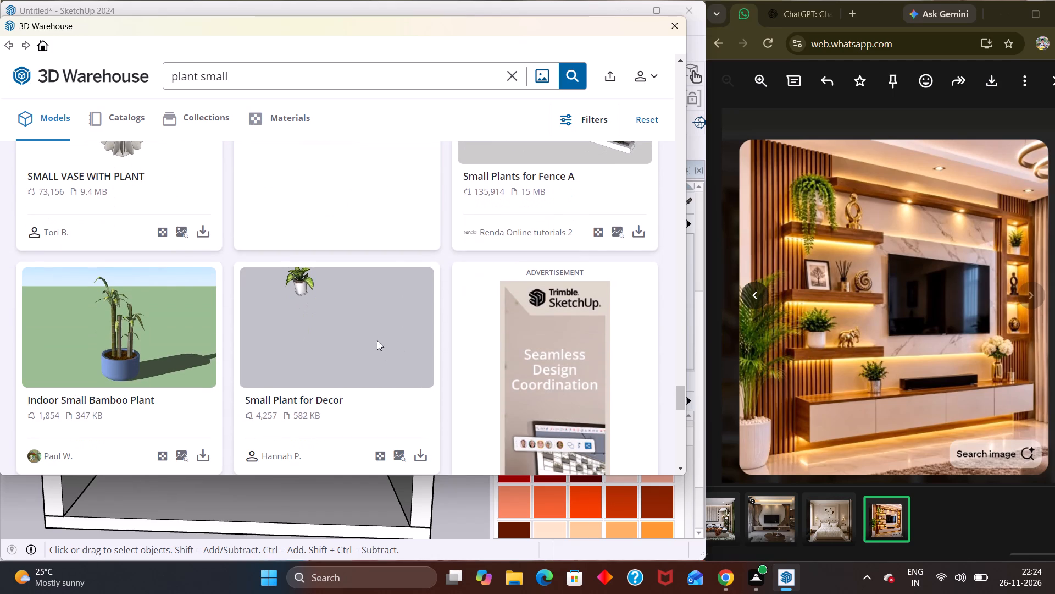
pyautogui.scroll(10, 377, 340)
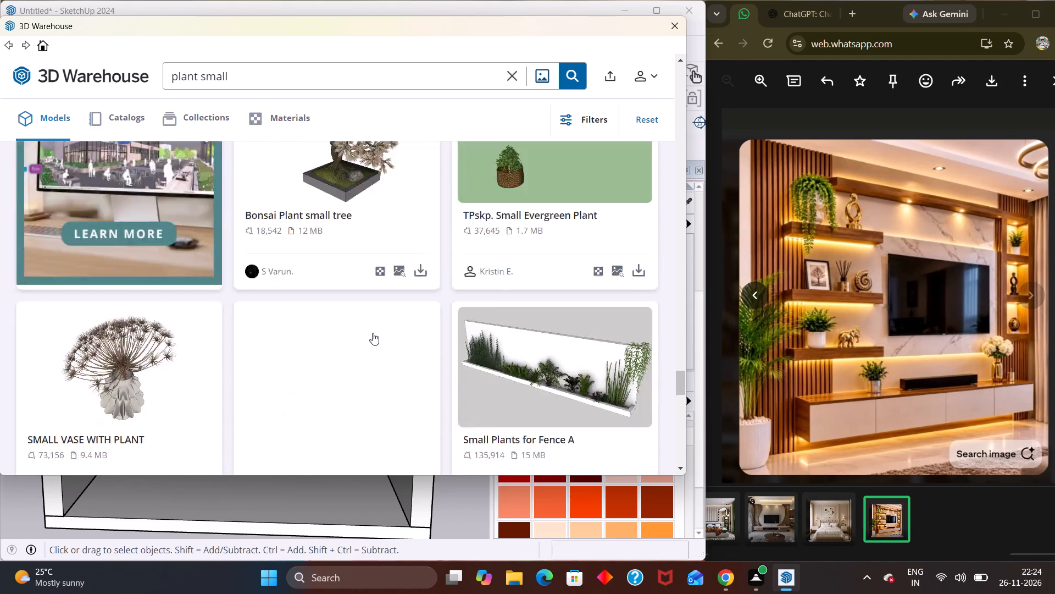
pyautogui.scroll(3, 373, 333)
pyautogui.scroll(-1, 349, 316)
pyautogui.scroll(15, 349, 316)
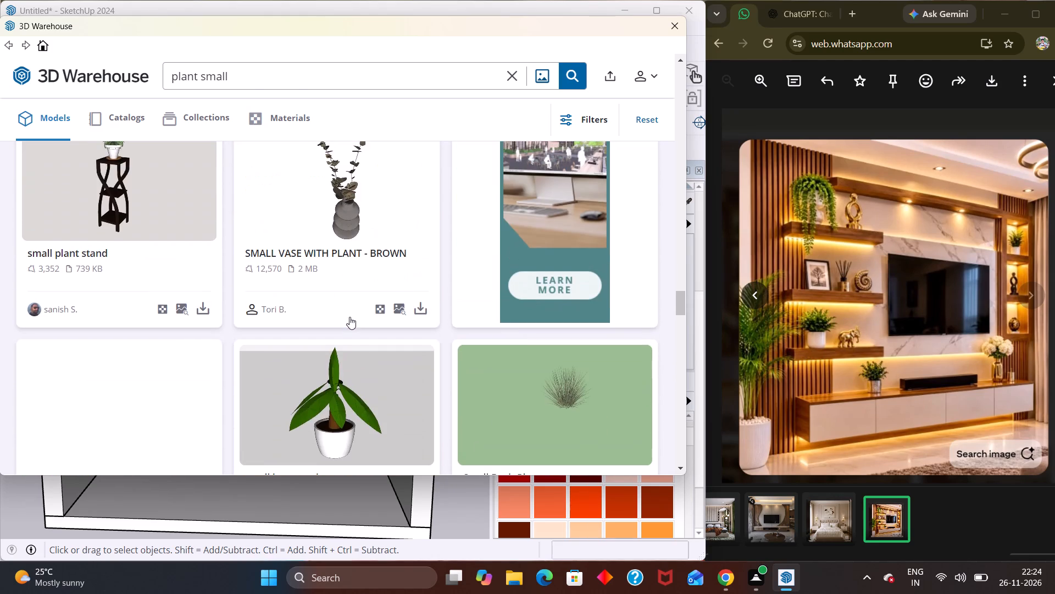
pyautogui.scroll(12, 349, 317)
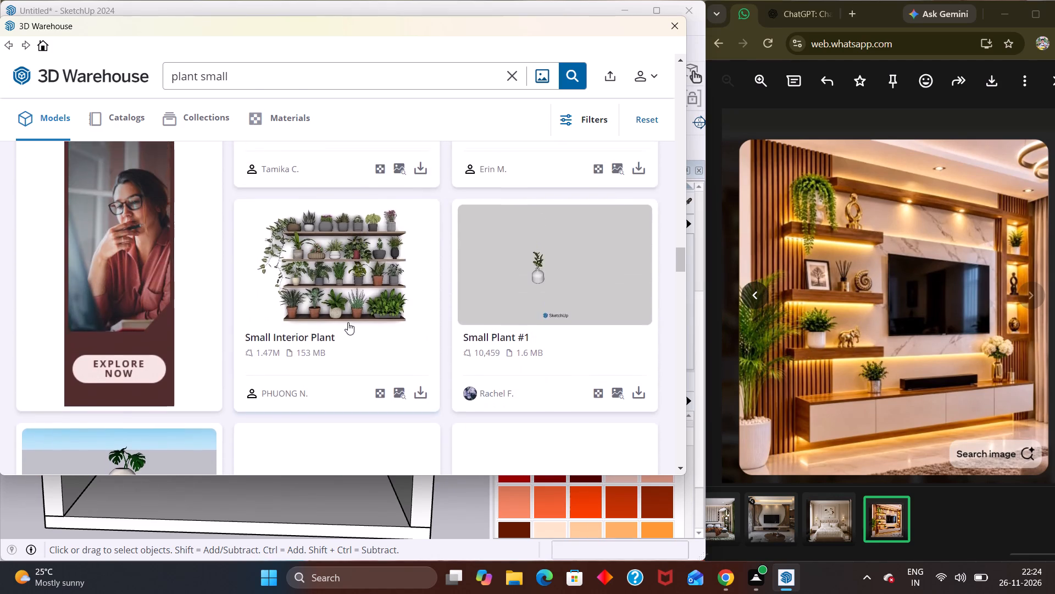
pyautogui.scroll(15, 348, 322)
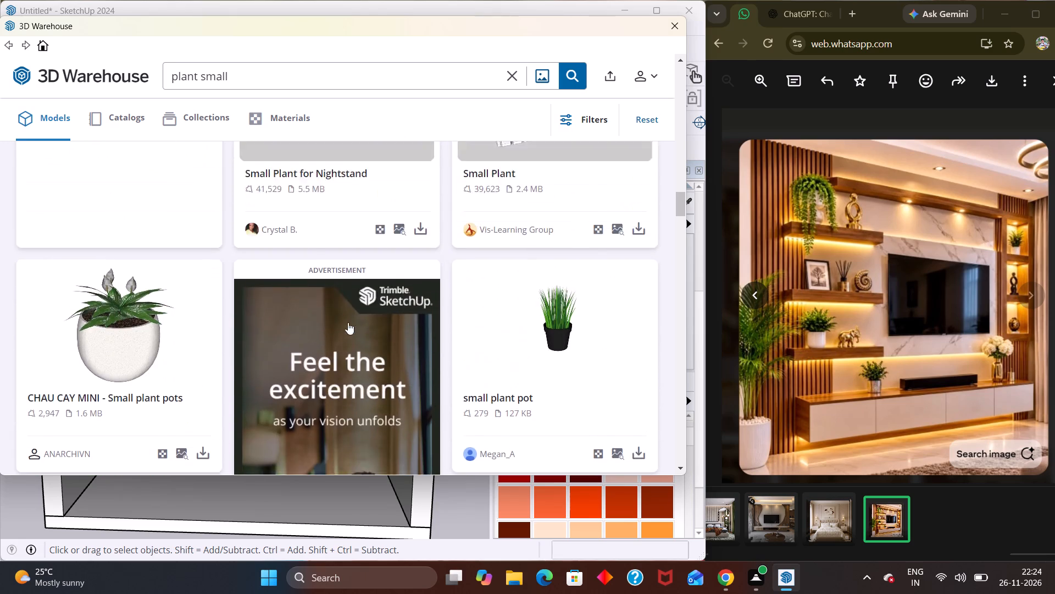
pyautogui.scroll(3, 348, 322)
pyautogui.scroll(-4, 357, 328)
pyautogui.scroll(1, 362, 313)
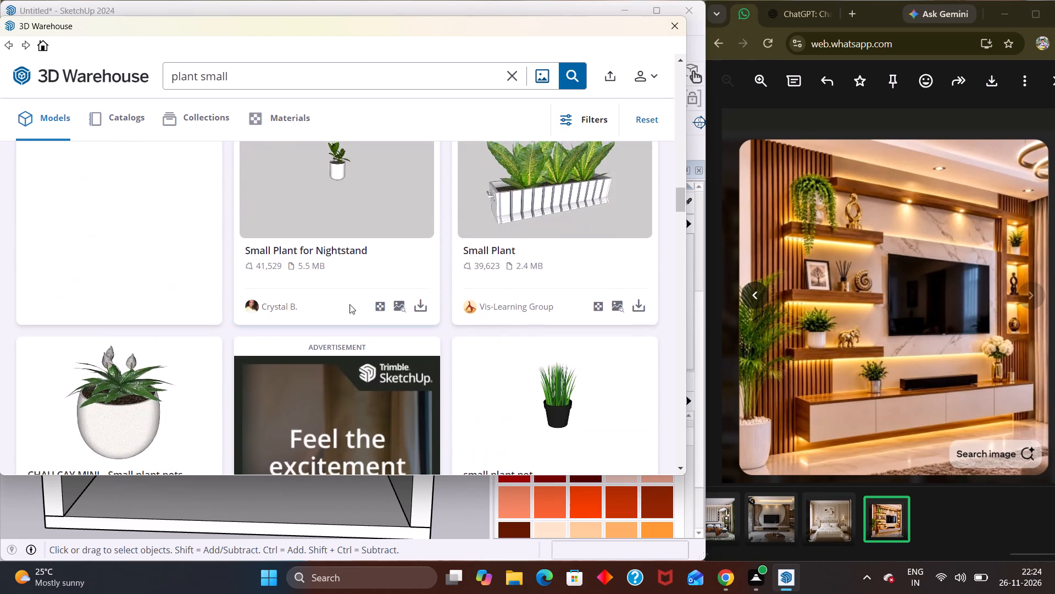
pyautogui.scroll(4, 349, 304)
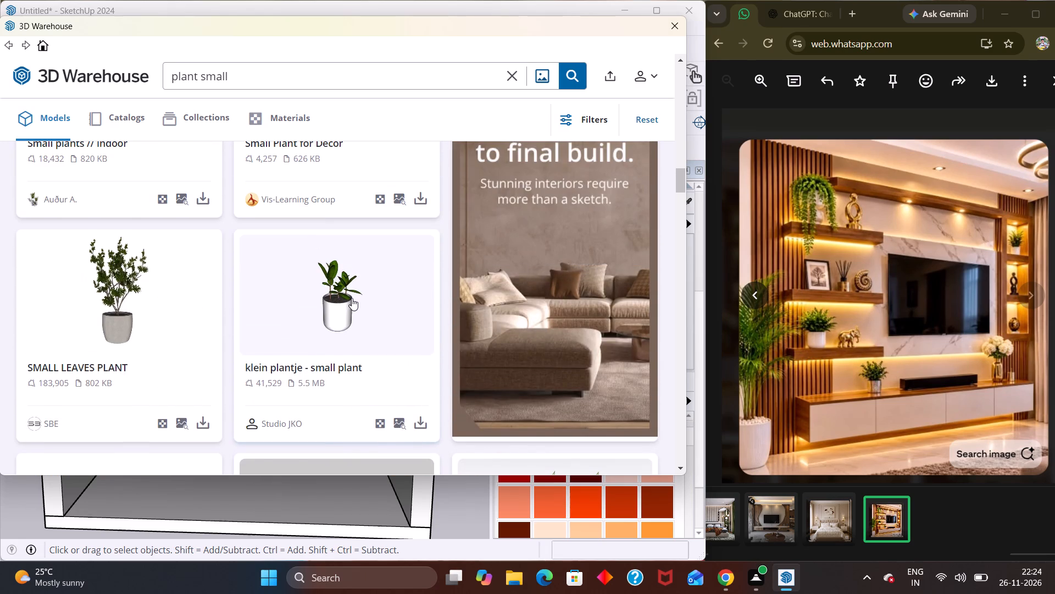
# Download the "Small Plant for Nightstand" model from 3D Warehouse directly into the TV wall model.
pyautogui.scroll(-4, 356, 303)
pyautogui.click(415, 367)
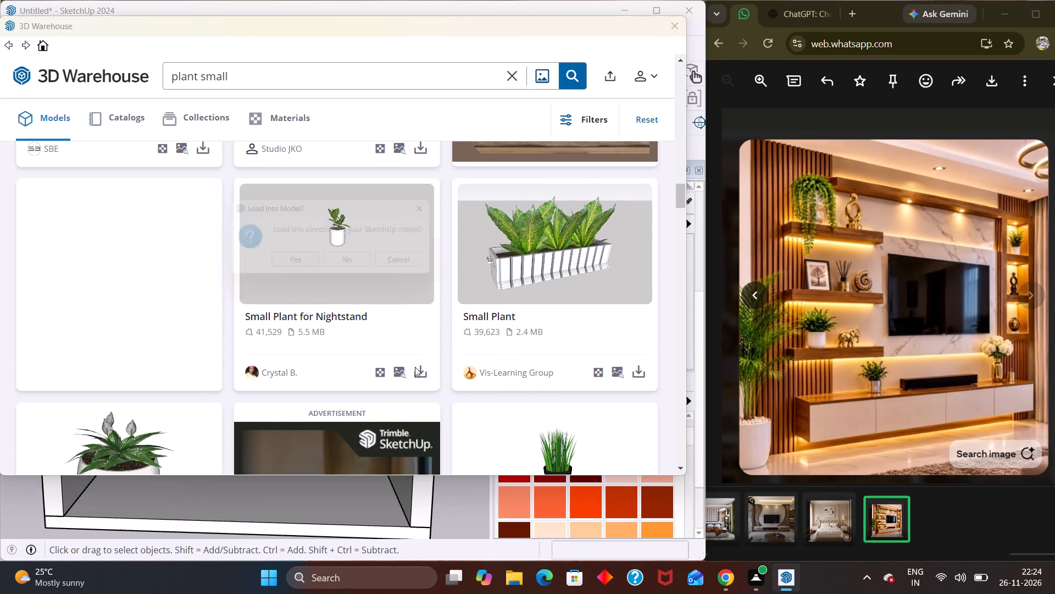
pyautogui.click(299, 271)
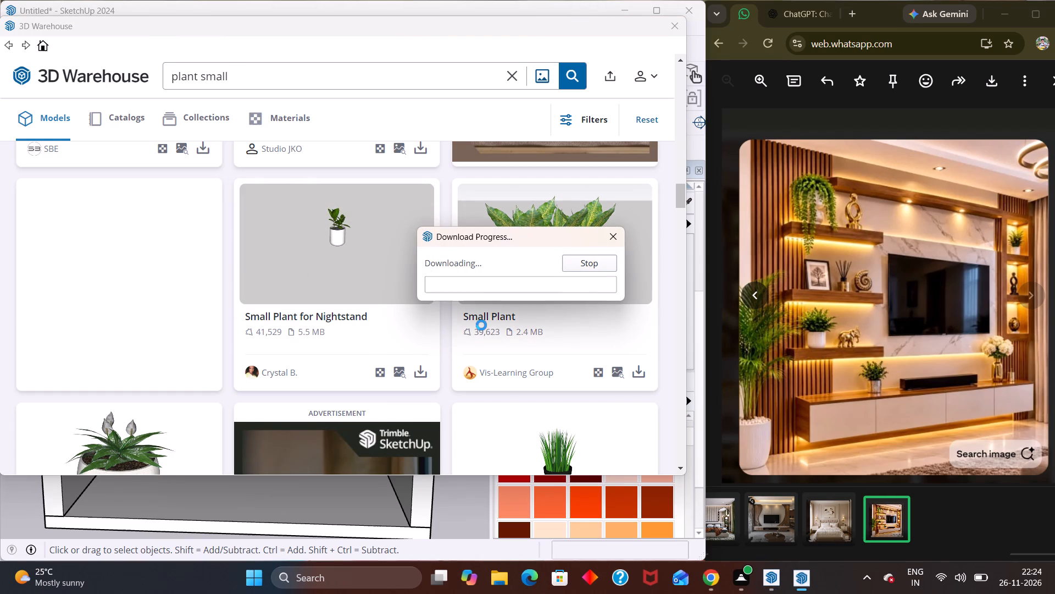
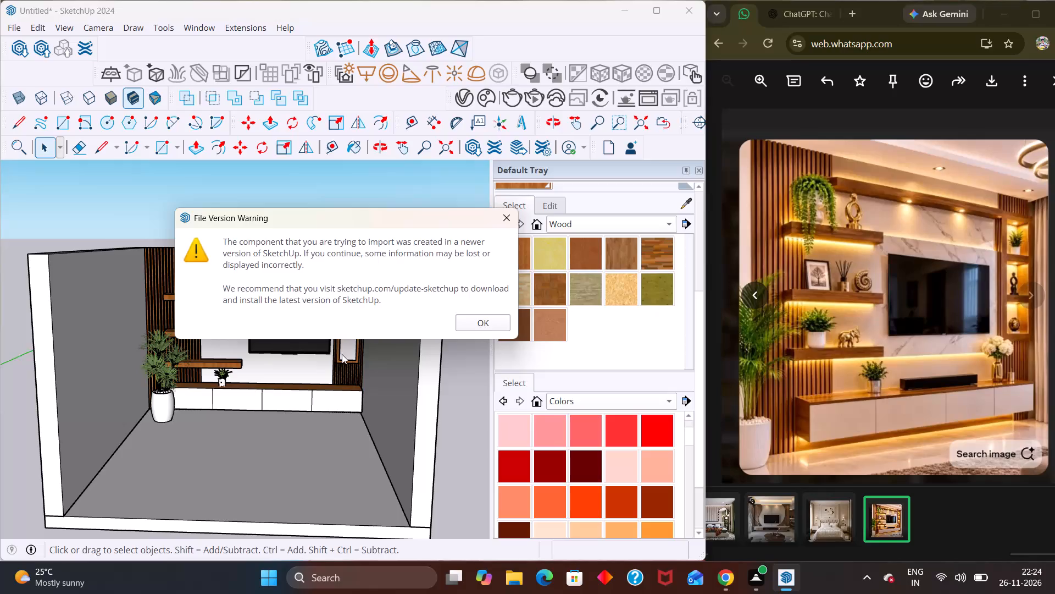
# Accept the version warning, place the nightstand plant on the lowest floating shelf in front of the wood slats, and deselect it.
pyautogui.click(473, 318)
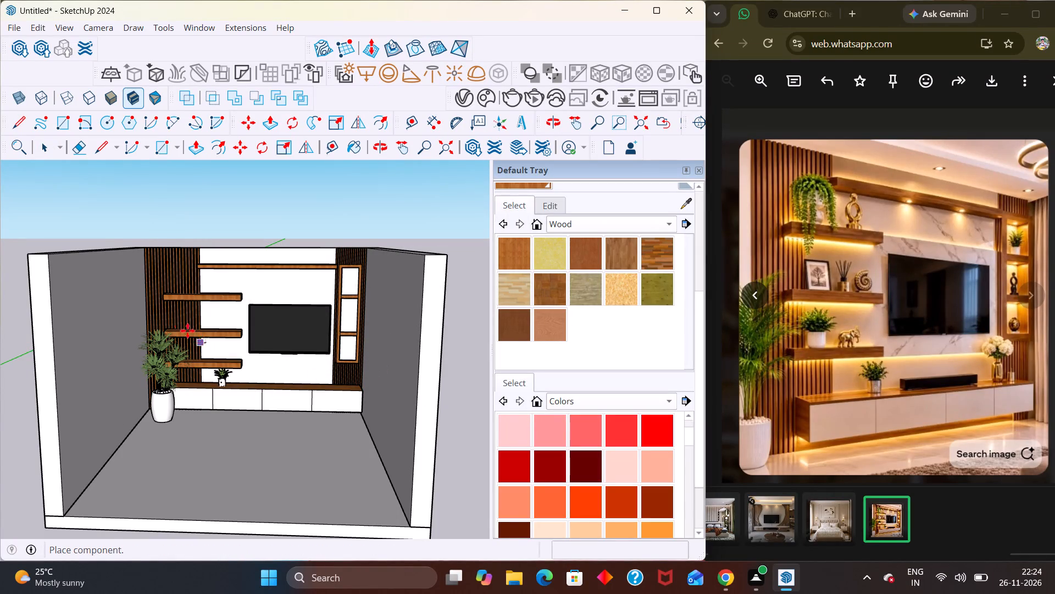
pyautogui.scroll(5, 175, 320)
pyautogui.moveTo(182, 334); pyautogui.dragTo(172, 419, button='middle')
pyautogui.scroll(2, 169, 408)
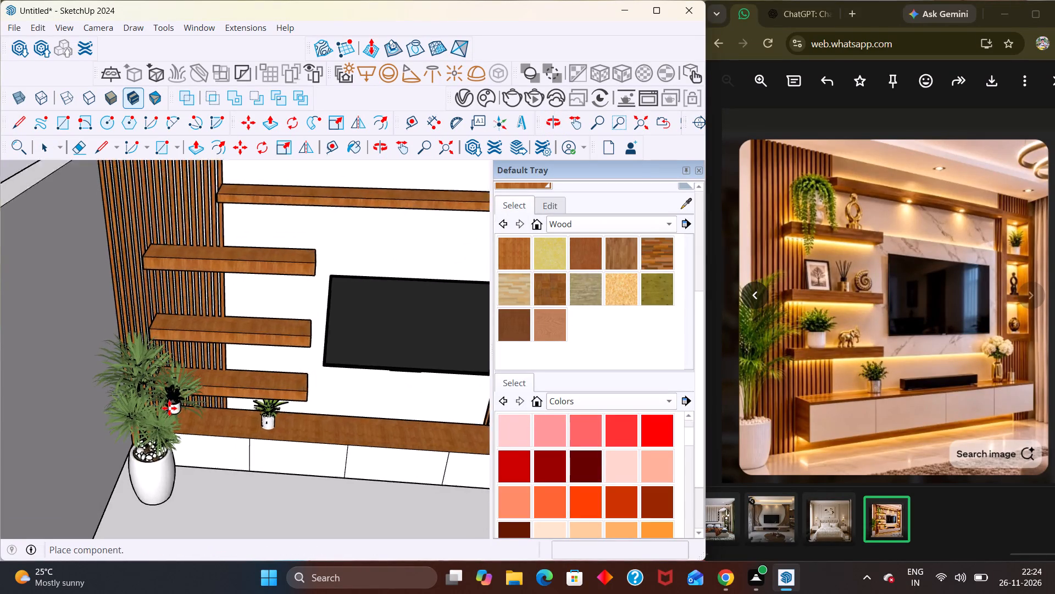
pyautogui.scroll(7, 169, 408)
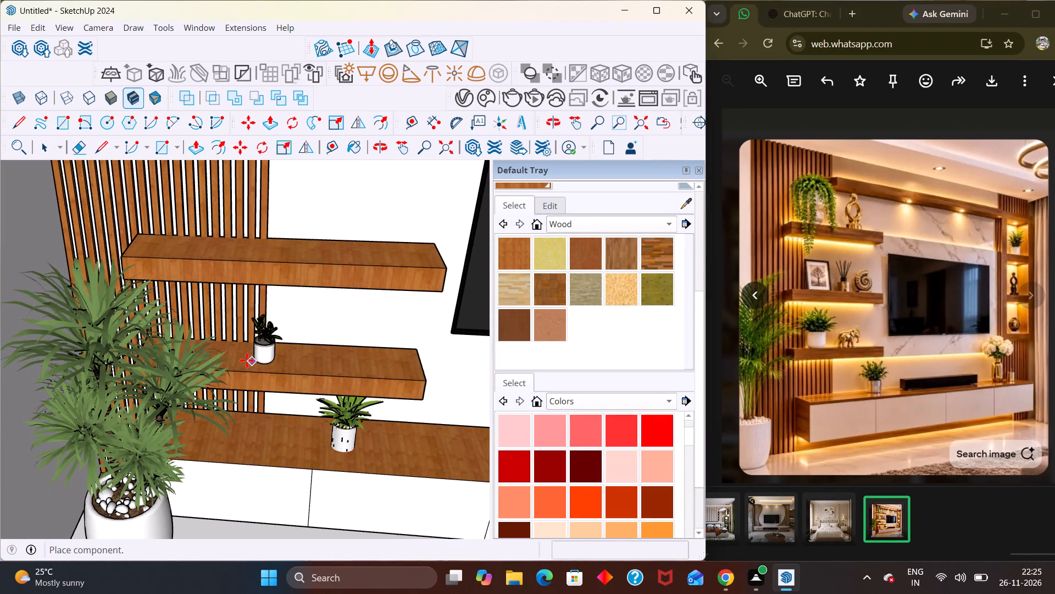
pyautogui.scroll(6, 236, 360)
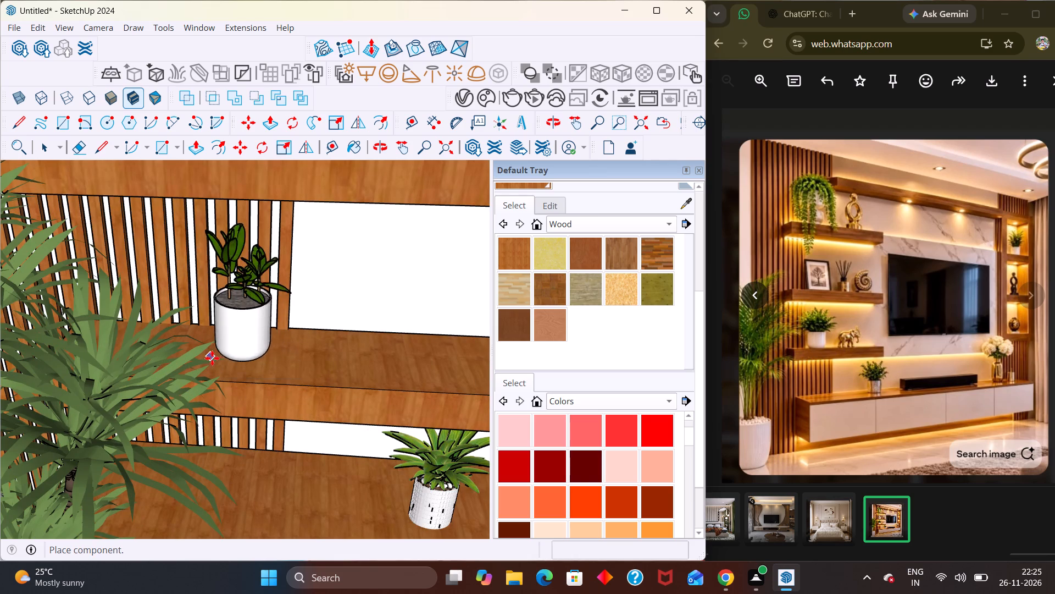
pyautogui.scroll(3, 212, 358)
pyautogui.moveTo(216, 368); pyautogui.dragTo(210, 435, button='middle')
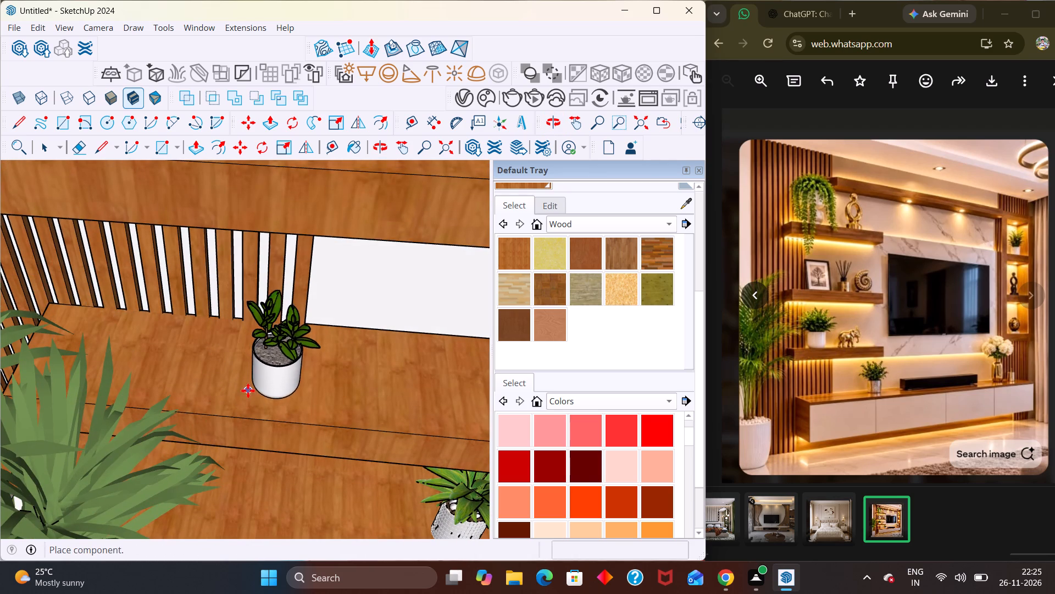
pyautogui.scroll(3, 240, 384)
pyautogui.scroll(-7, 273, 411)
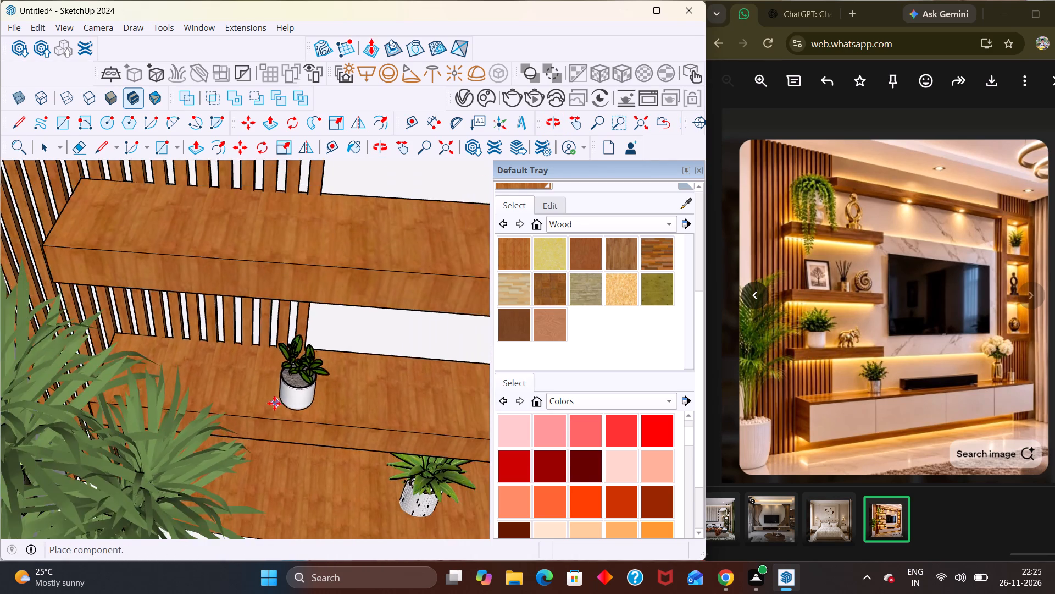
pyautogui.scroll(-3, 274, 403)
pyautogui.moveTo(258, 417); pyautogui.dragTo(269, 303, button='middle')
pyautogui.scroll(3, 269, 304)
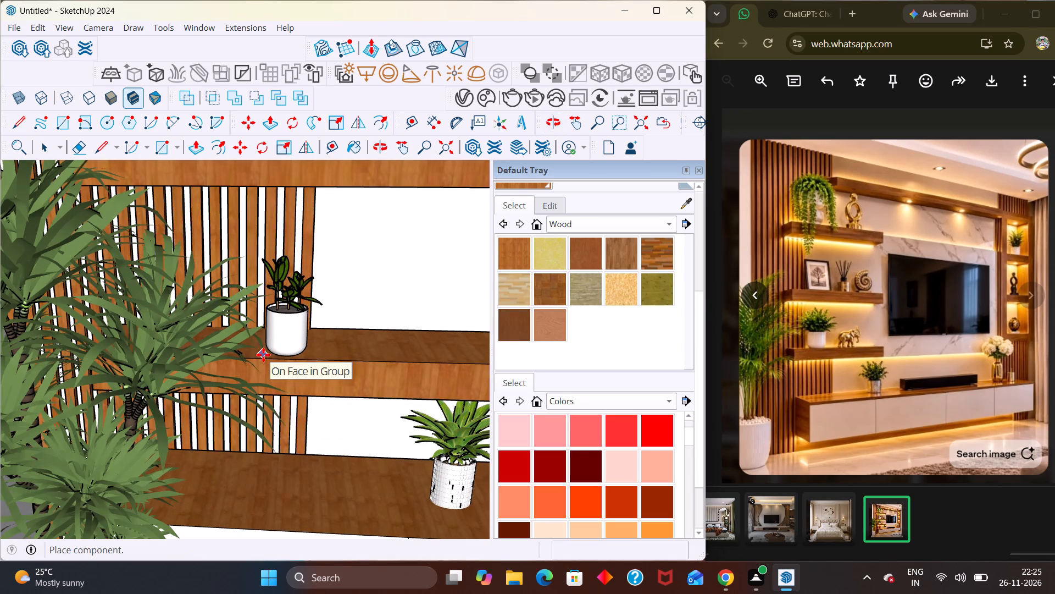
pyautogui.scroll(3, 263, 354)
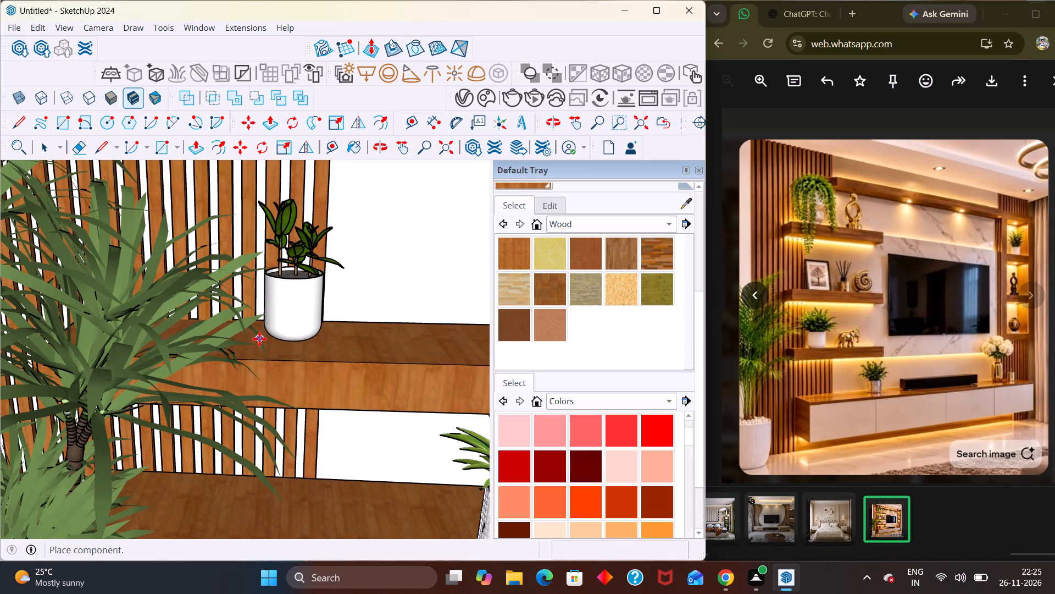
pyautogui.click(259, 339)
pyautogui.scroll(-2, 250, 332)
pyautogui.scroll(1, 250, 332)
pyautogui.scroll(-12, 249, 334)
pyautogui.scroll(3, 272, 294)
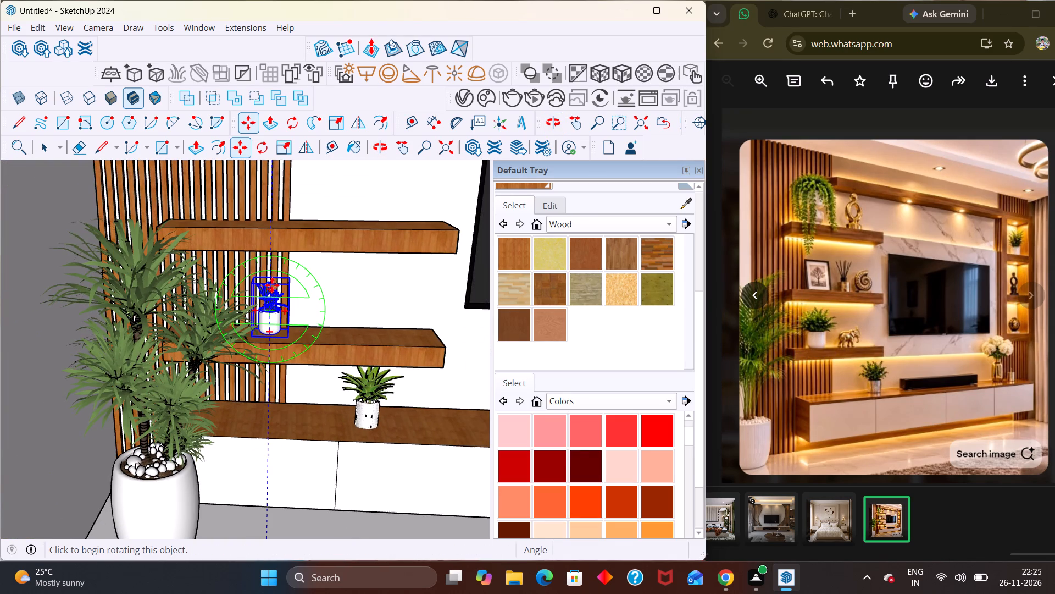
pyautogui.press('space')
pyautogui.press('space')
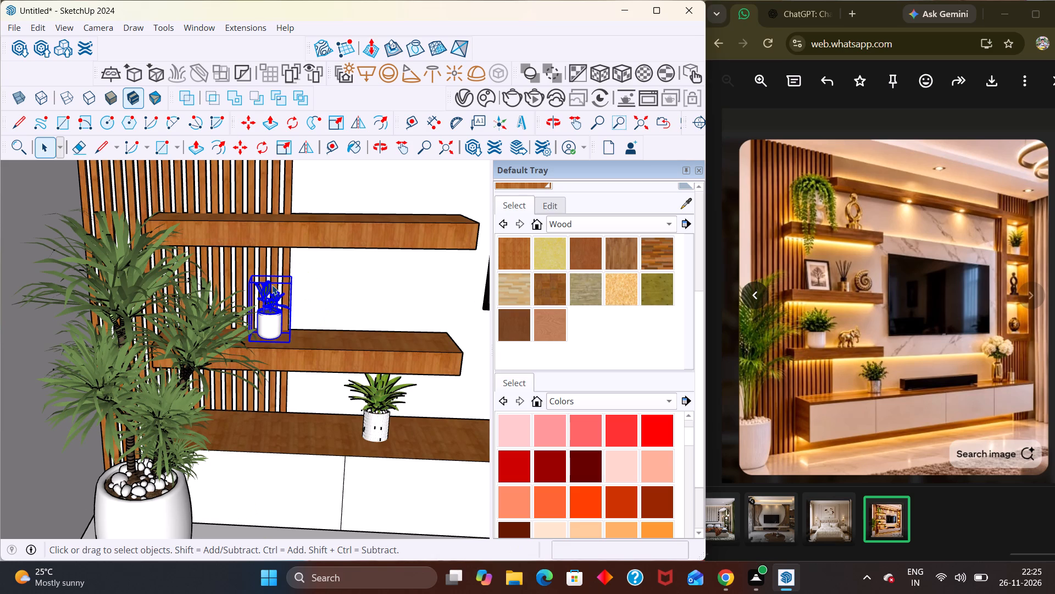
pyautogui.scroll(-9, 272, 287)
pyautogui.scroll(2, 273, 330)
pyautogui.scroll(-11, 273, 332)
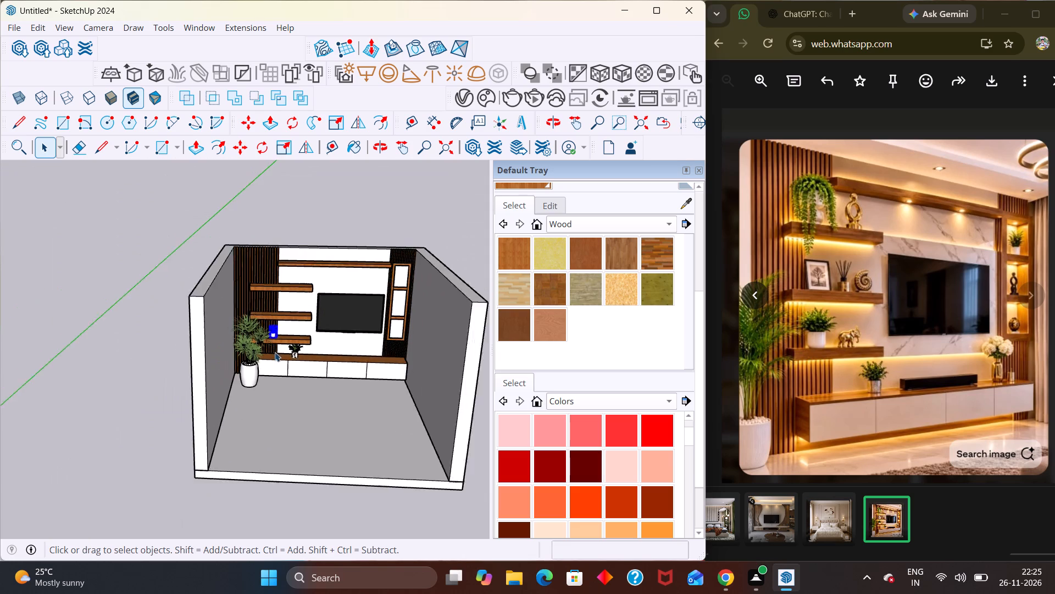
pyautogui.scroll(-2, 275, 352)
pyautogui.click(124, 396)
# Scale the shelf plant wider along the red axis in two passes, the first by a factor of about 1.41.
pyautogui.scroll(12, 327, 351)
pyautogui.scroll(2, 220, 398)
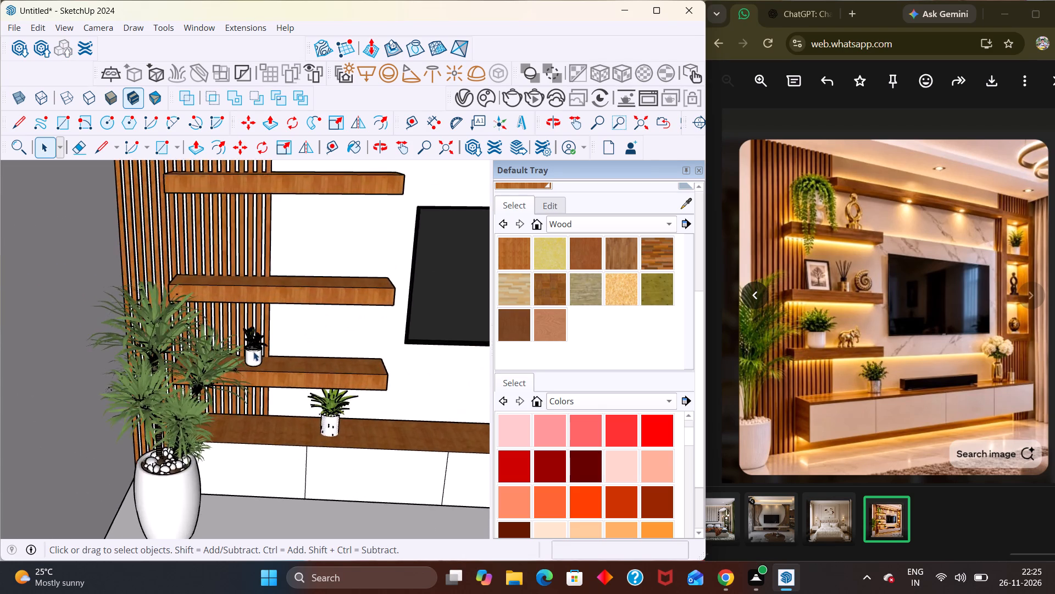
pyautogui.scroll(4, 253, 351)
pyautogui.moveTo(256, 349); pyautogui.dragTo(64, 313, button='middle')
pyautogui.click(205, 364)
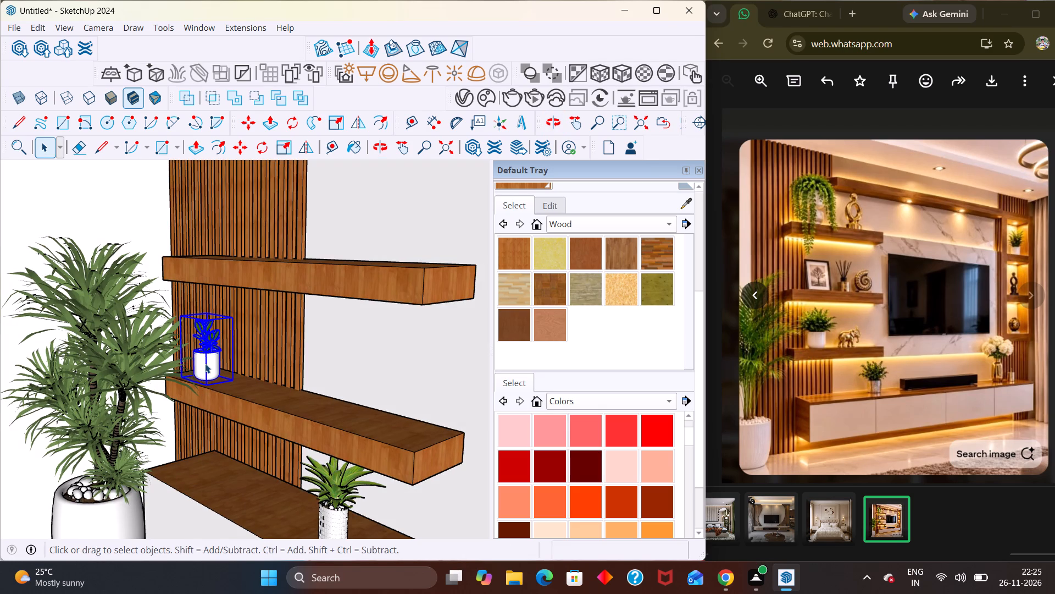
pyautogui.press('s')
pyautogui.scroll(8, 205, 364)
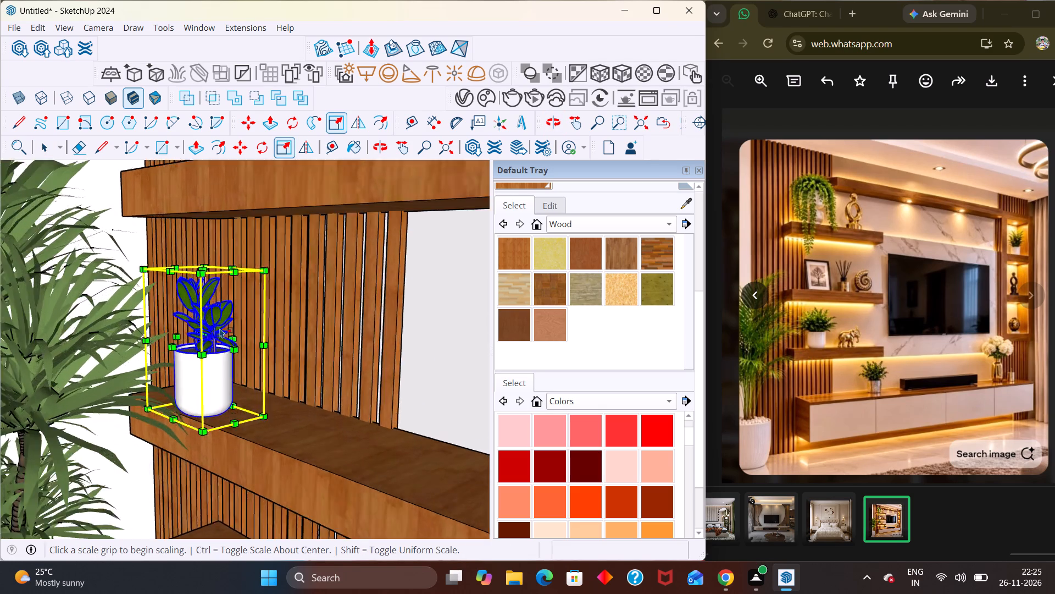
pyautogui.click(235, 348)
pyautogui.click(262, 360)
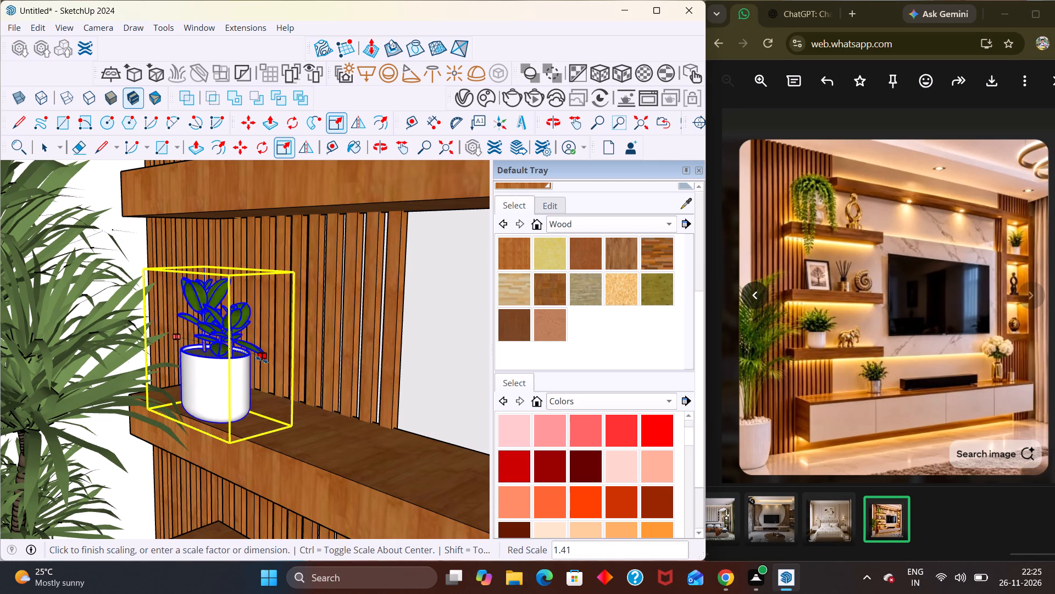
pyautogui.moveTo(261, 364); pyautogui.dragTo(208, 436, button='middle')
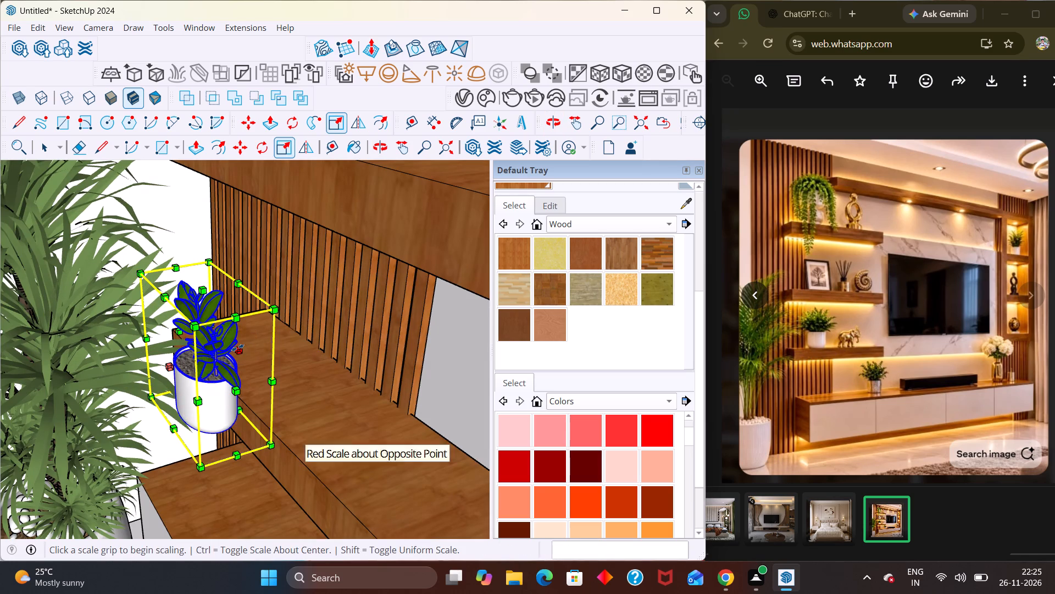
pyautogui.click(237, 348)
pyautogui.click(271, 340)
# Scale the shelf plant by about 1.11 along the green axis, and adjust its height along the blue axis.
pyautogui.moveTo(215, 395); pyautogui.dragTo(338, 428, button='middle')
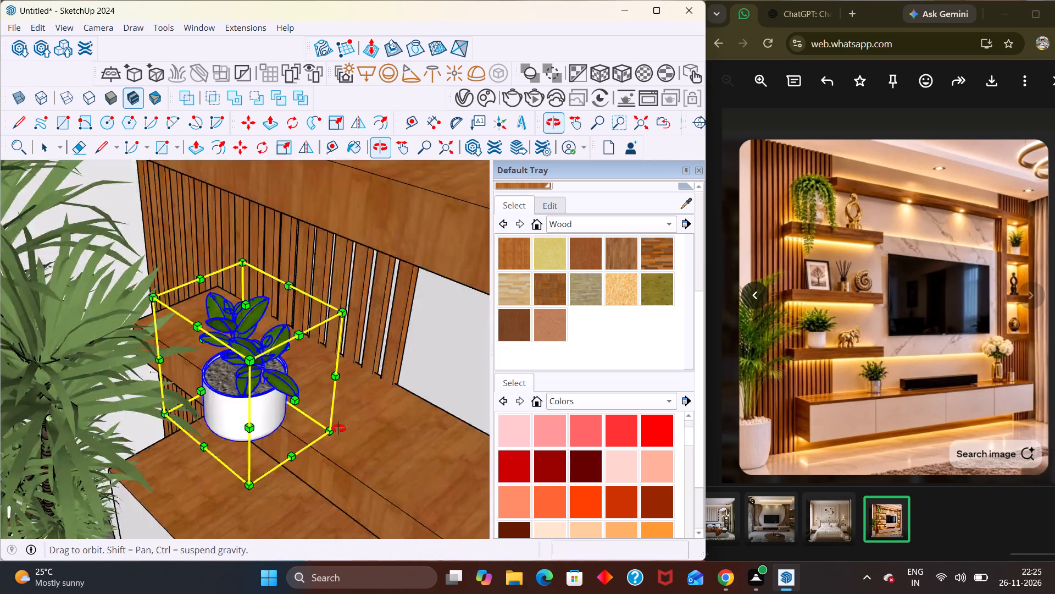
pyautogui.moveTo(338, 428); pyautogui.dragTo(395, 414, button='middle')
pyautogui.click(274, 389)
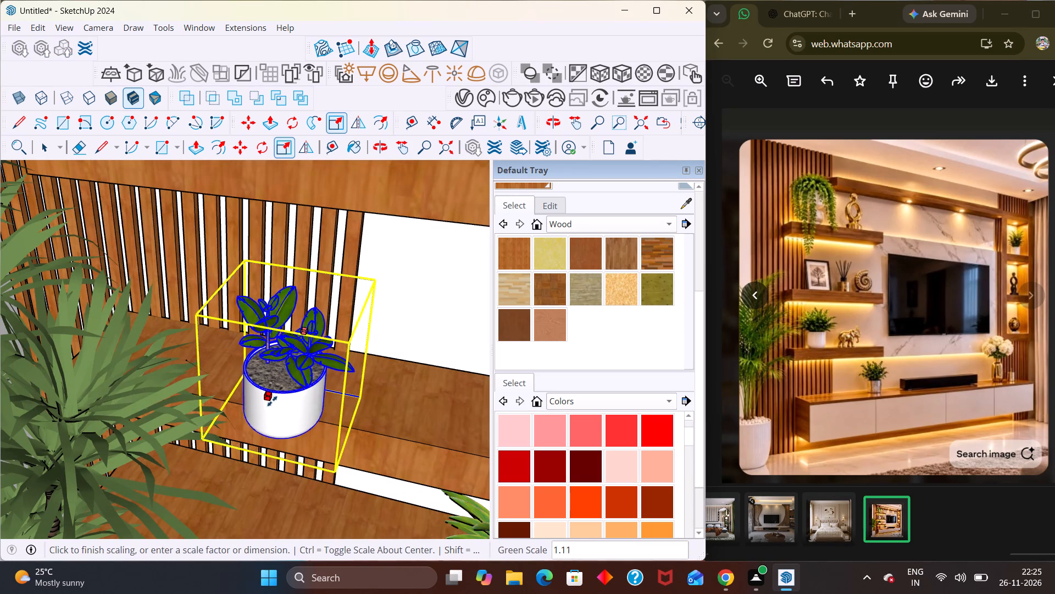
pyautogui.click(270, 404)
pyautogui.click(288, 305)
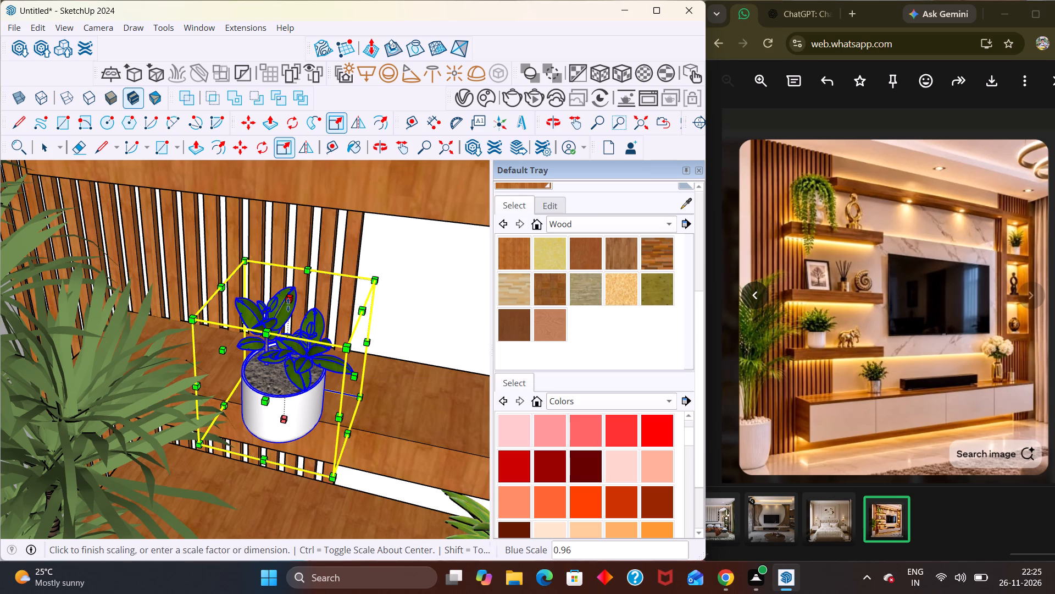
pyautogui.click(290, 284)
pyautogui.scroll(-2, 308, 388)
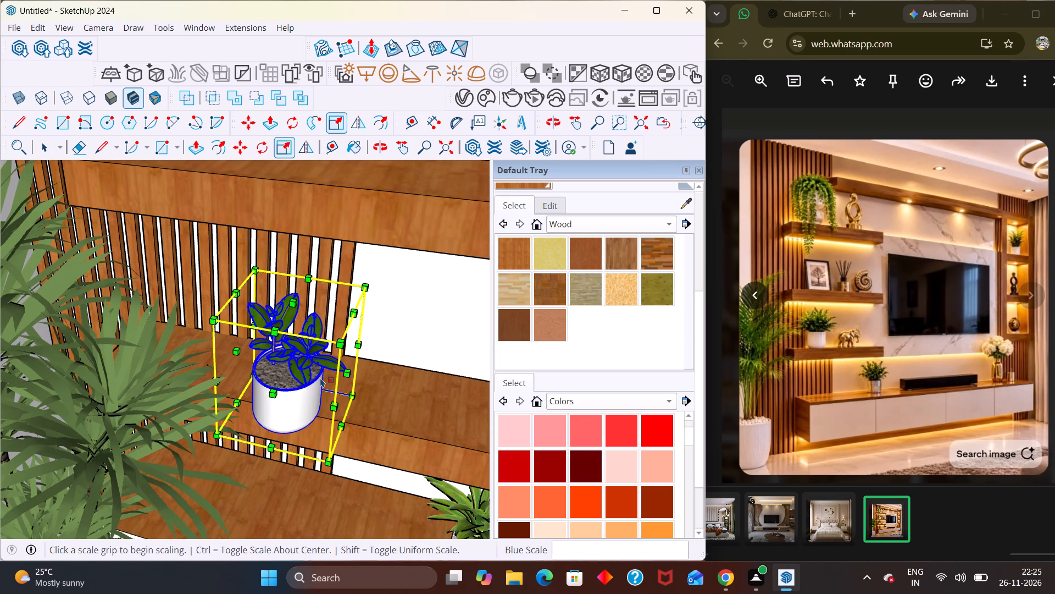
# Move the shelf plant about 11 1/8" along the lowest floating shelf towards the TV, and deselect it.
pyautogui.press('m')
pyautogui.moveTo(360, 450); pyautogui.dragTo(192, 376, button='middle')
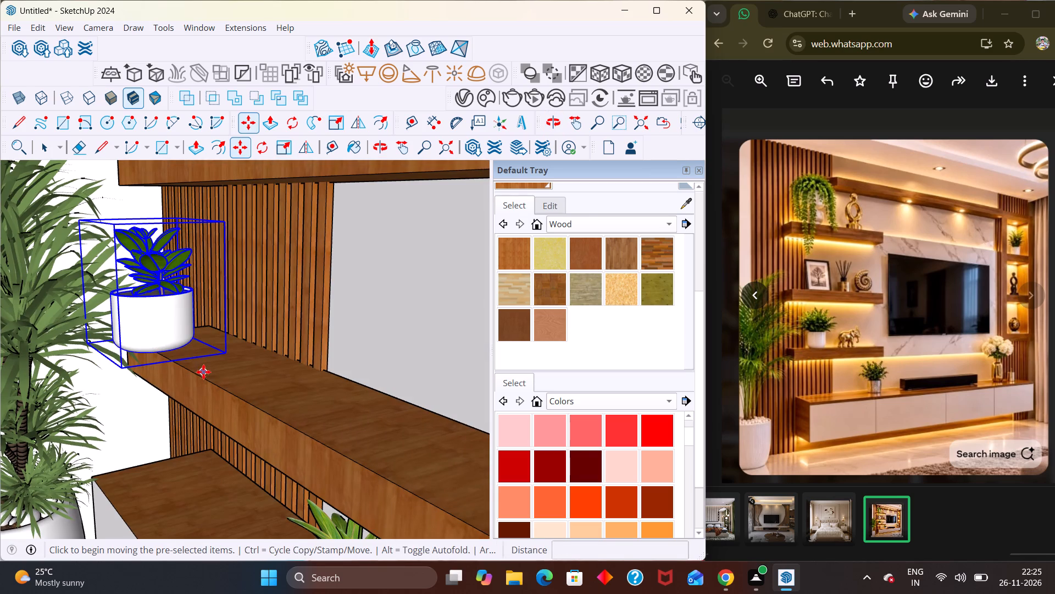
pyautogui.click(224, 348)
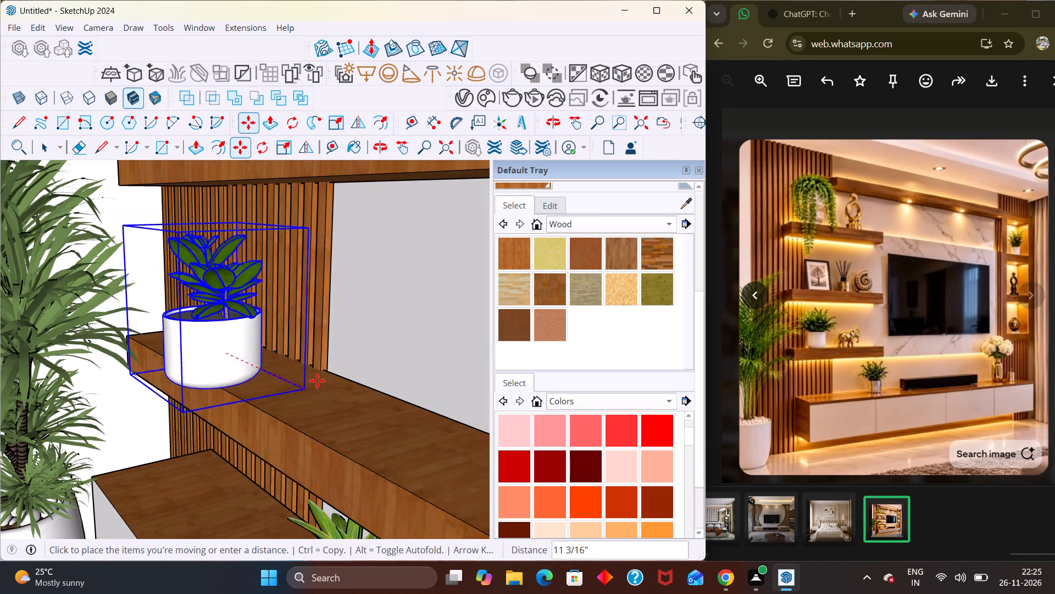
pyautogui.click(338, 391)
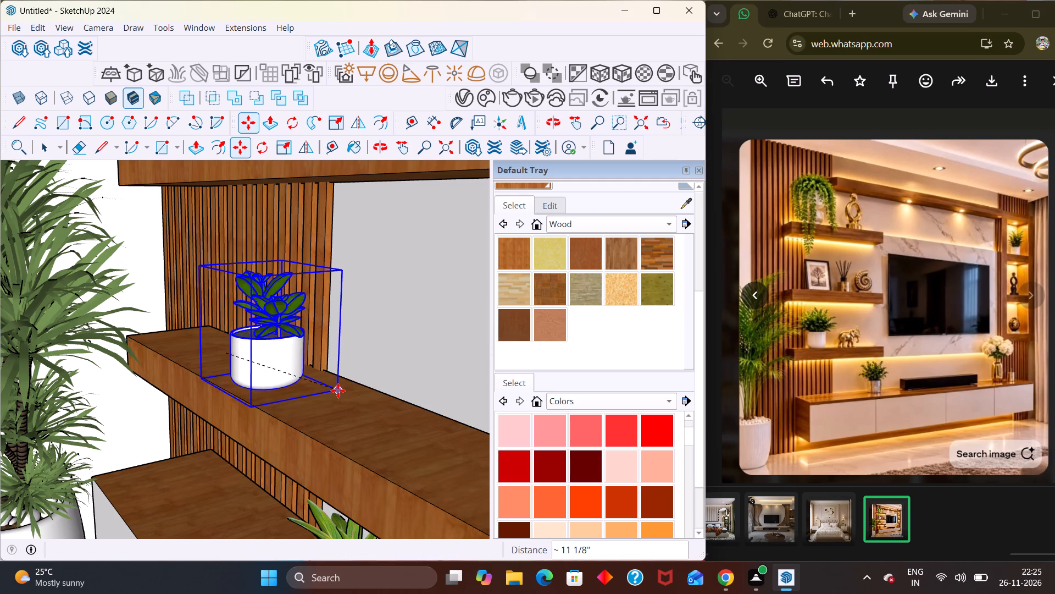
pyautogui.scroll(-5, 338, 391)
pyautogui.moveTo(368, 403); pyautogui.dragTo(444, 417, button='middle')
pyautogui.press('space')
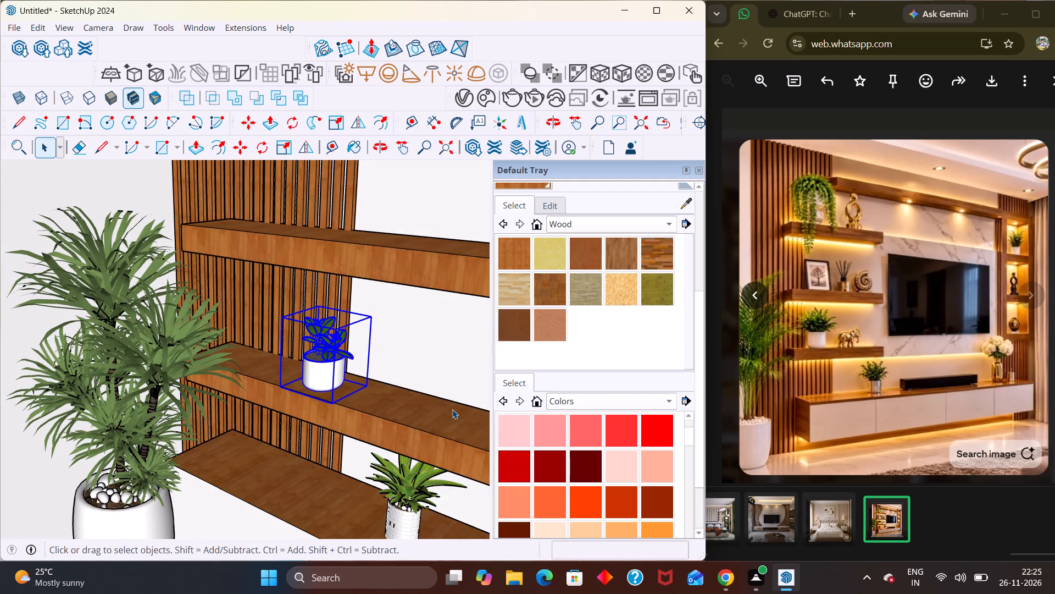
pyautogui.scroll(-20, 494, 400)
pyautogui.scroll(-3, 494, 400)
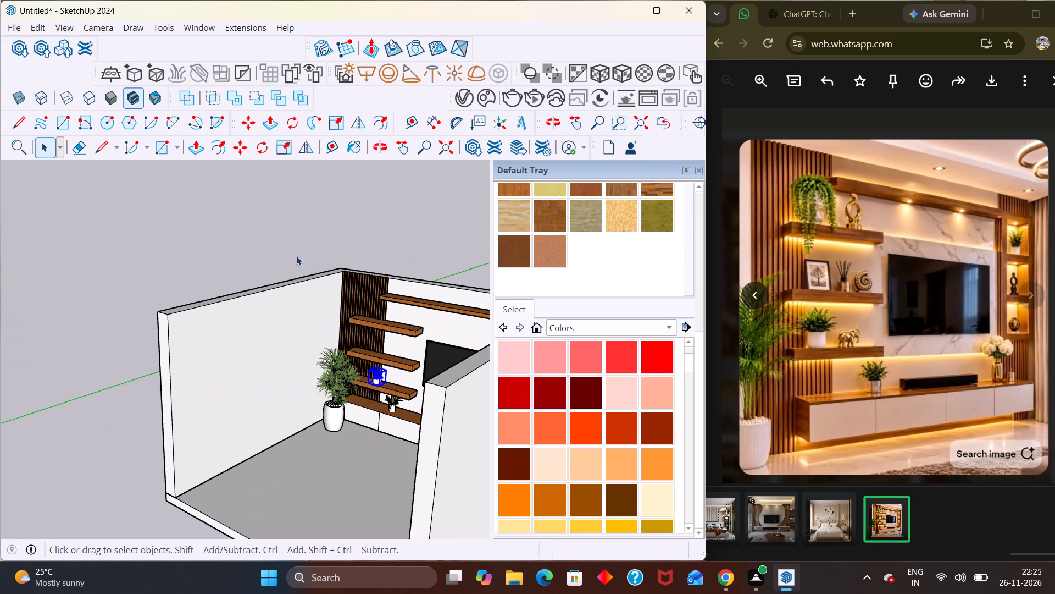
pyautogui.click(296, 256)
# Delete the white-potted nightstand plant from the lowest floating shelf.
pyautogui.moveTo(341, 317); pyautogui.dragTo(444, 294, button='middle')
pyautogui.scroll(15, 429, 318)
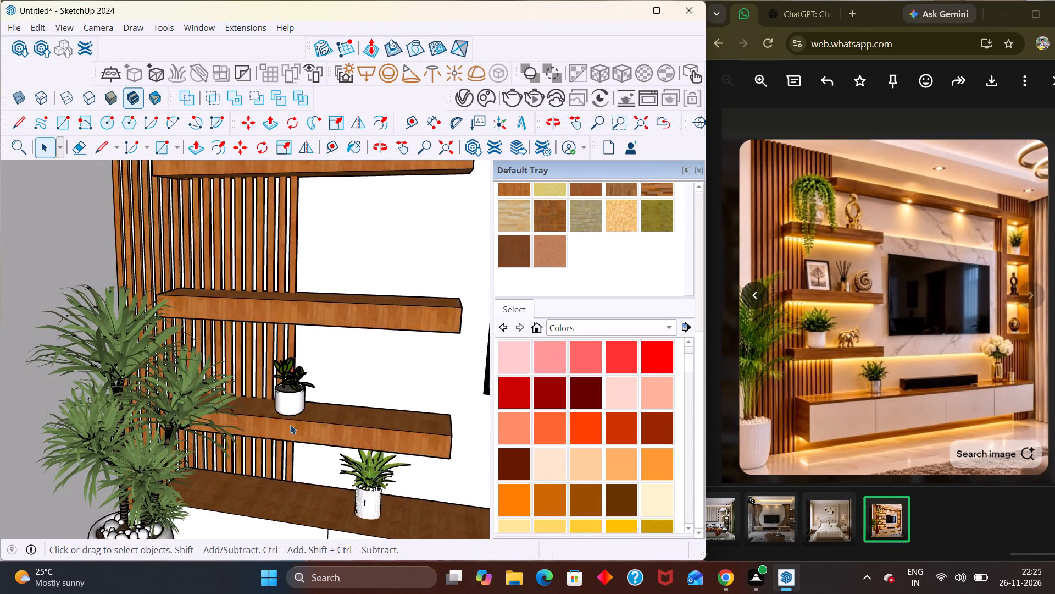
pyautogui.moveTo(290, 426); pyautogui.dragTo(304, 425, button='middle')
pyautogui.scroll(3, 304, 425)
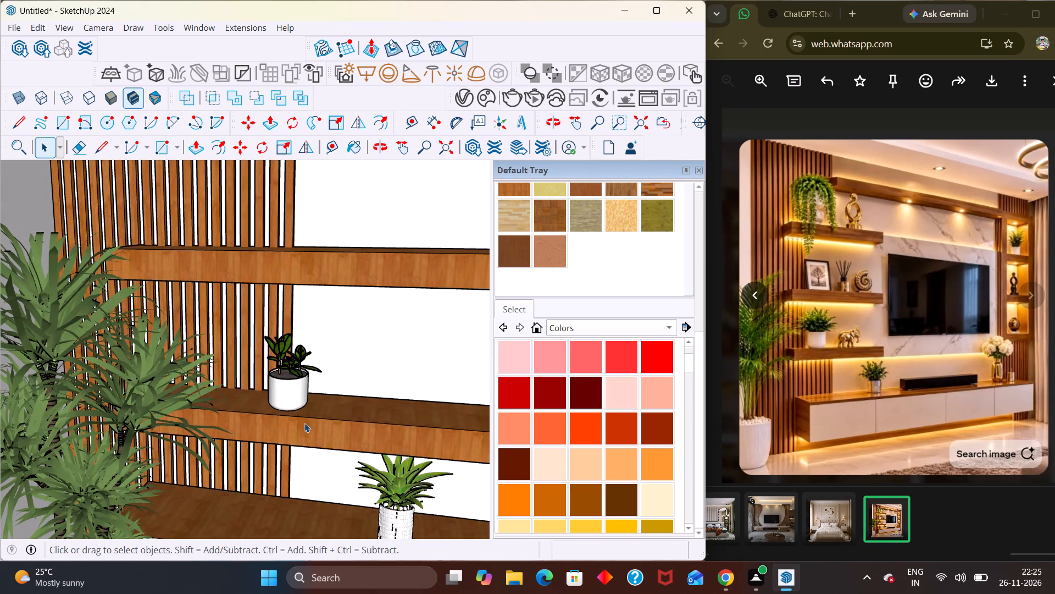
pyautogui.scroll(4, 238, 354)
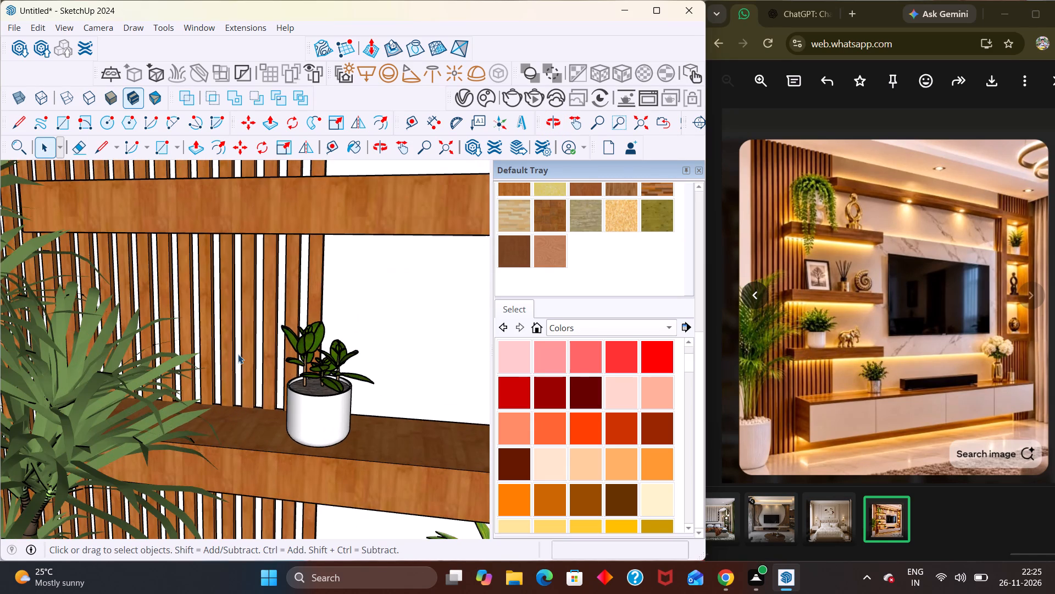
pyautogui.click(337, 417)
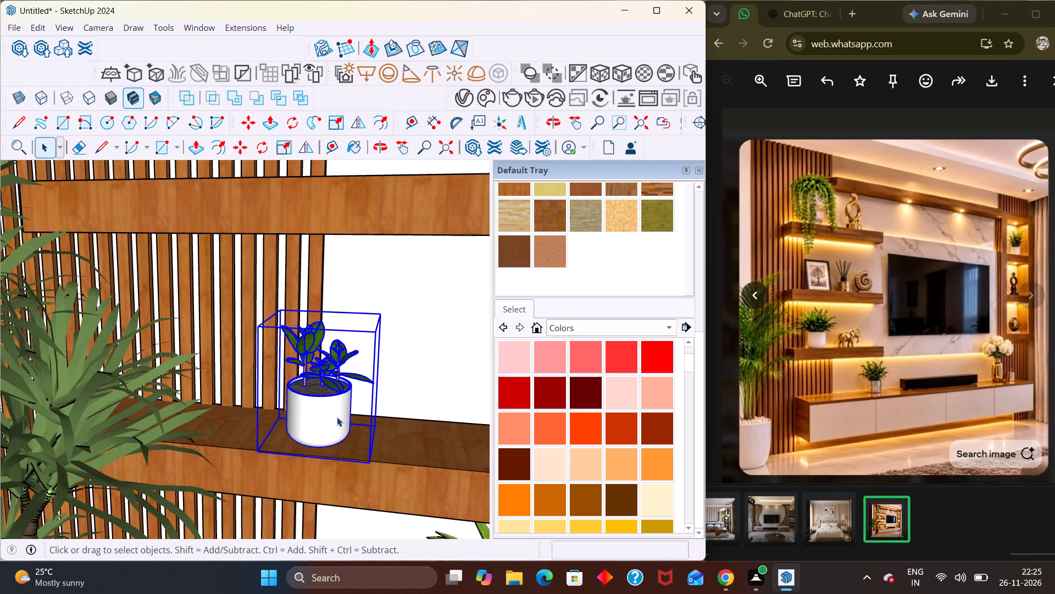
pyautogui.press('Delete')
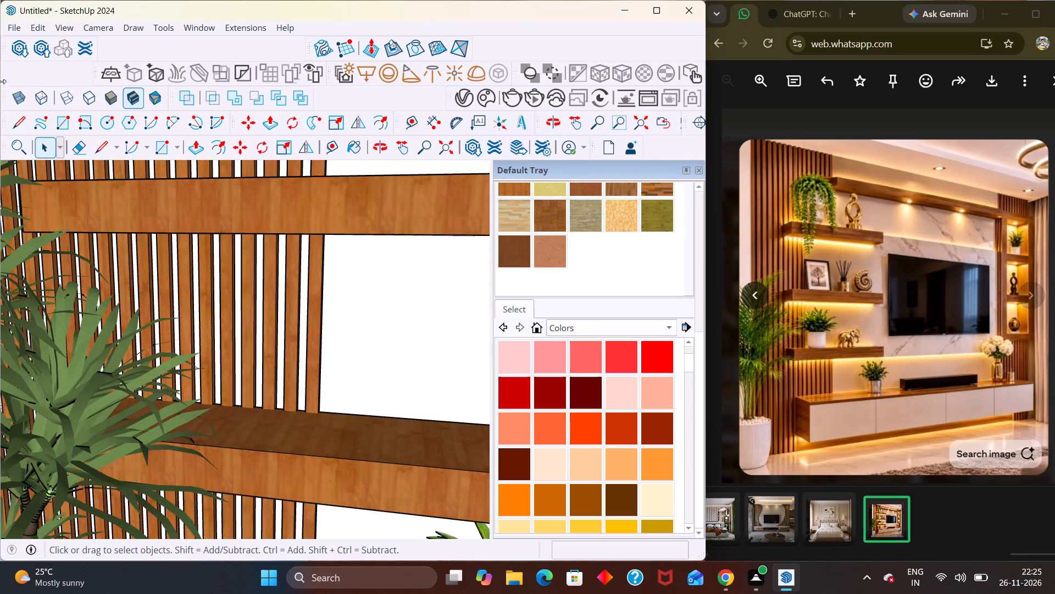
# Open 3D Warehouse, dismiss the promotional pop-up, and examine the "plant small" models for a potted plant suited to the lowest shelf.
pyautogui.click(12, 58)
pyautogui.click(15, 50)
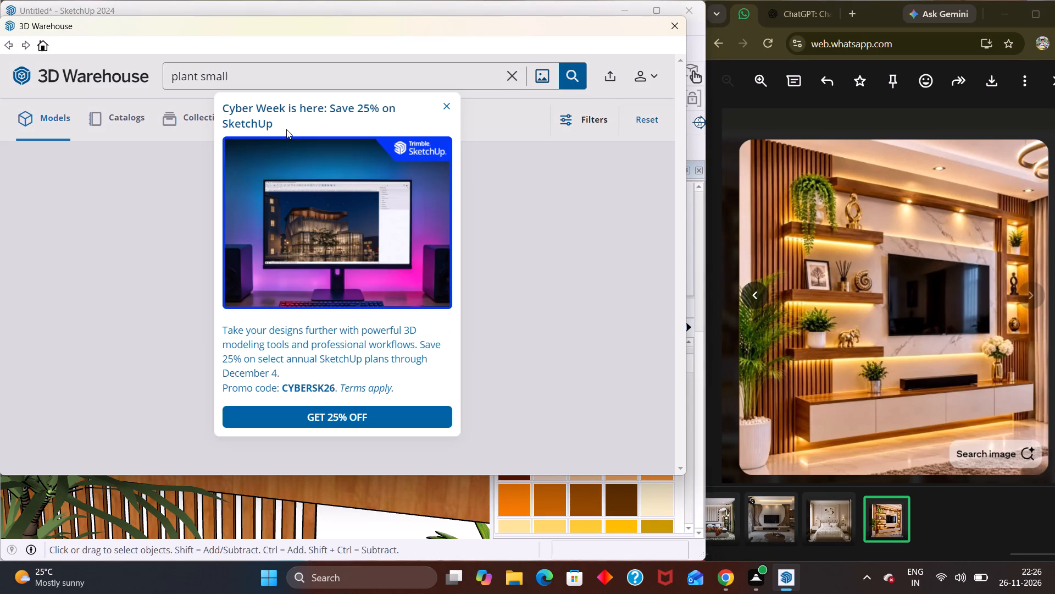
pyautogui.click(450, 111)
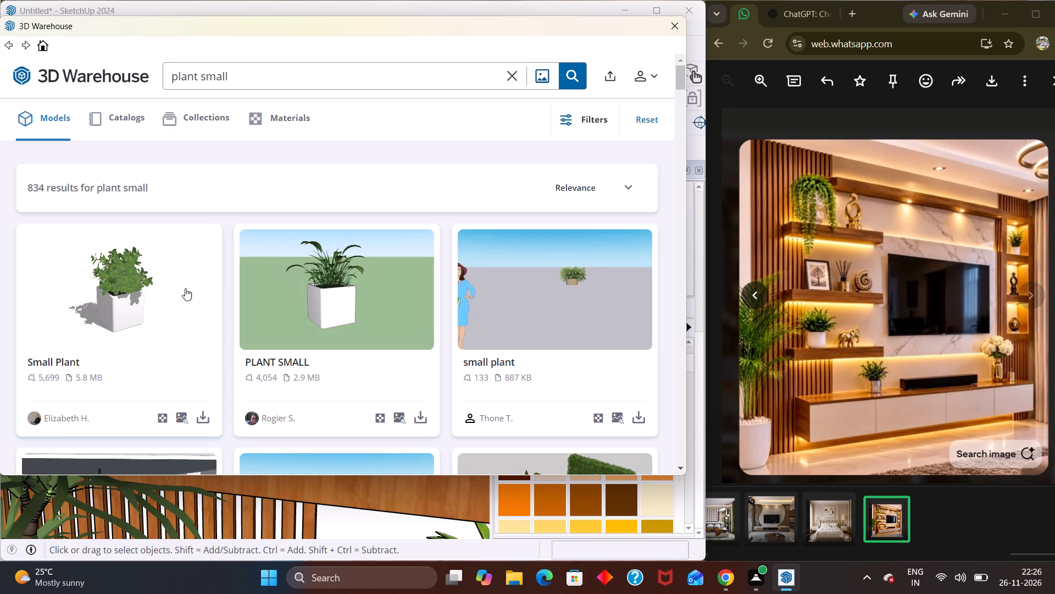
pyautogui.scroll(-13, 186, 289)
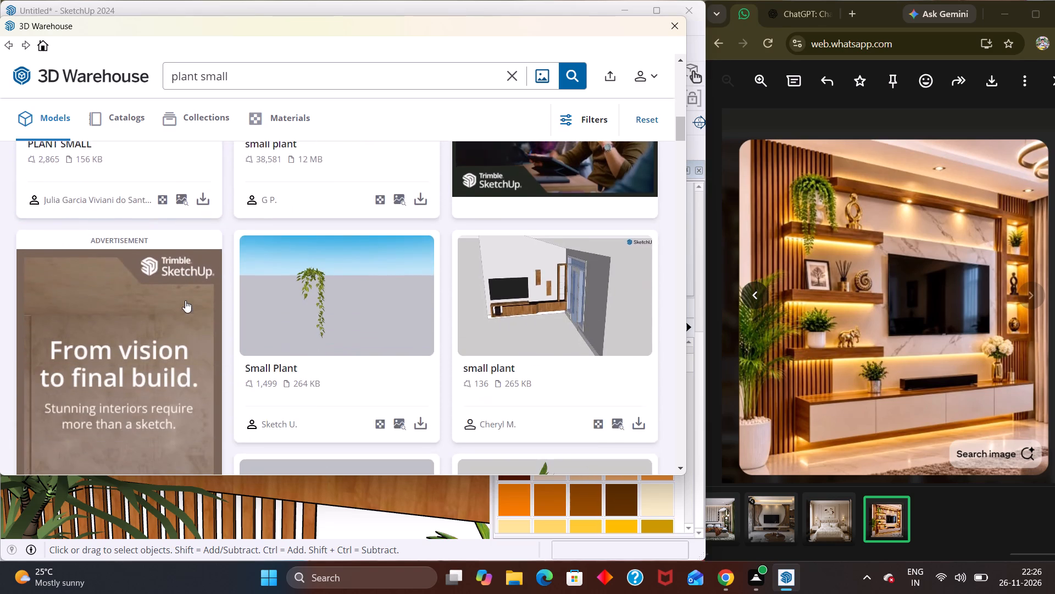
pyautogui.scroll(-9, 185, 300)
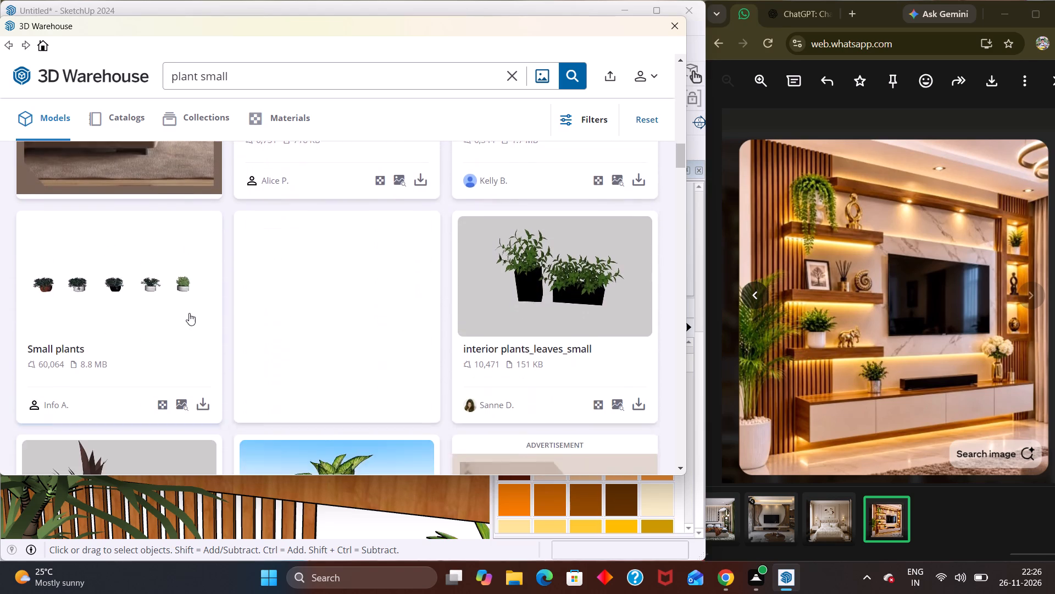
pyautogui.scroll(-7, 189, 313)
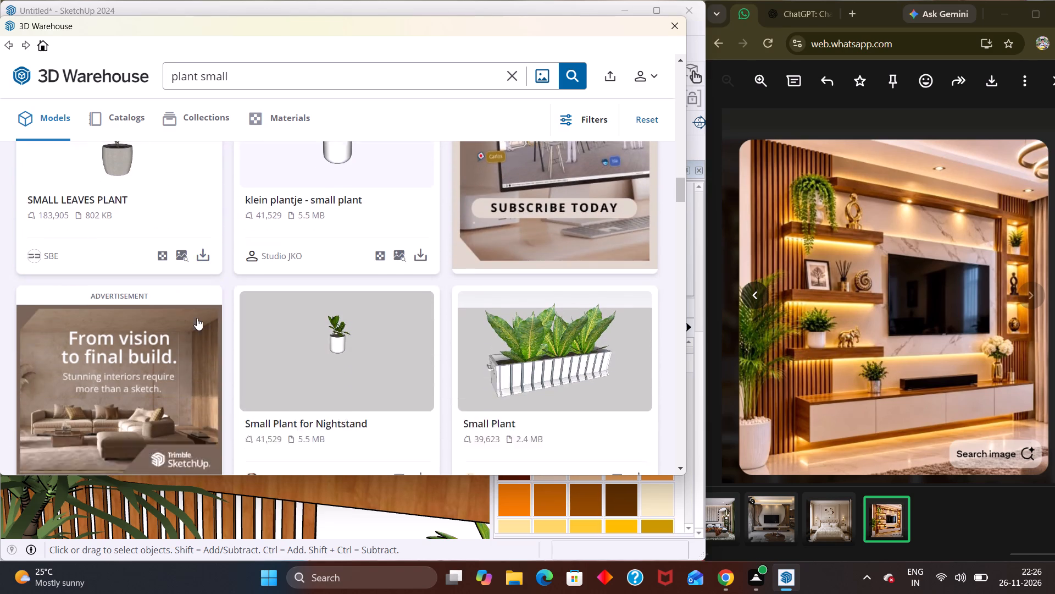
pyautogui.scroll(-8, 197, 318)
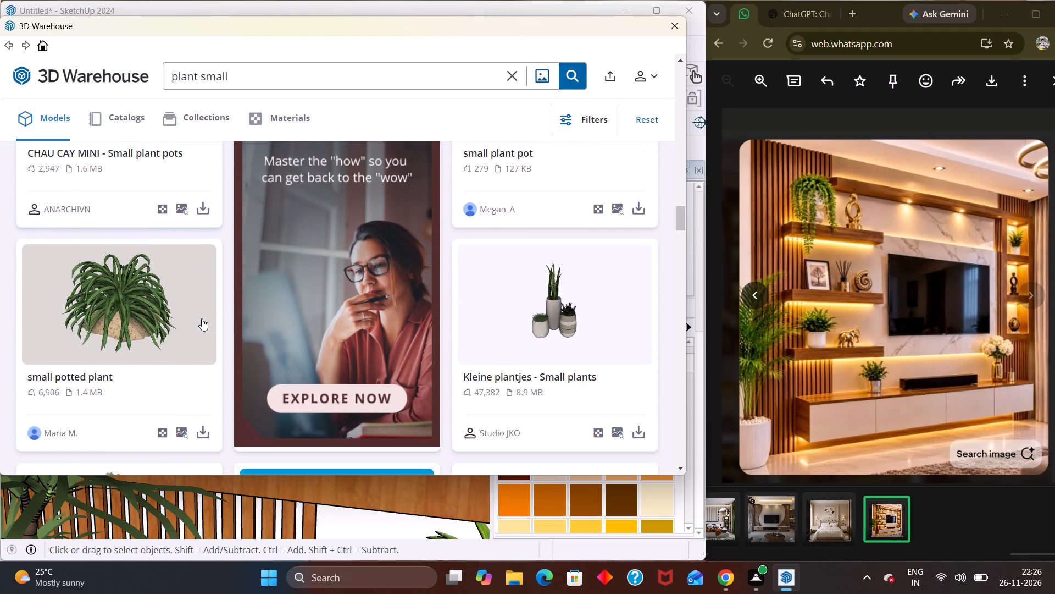
pyautogui.scroll(-8, 202, 318)
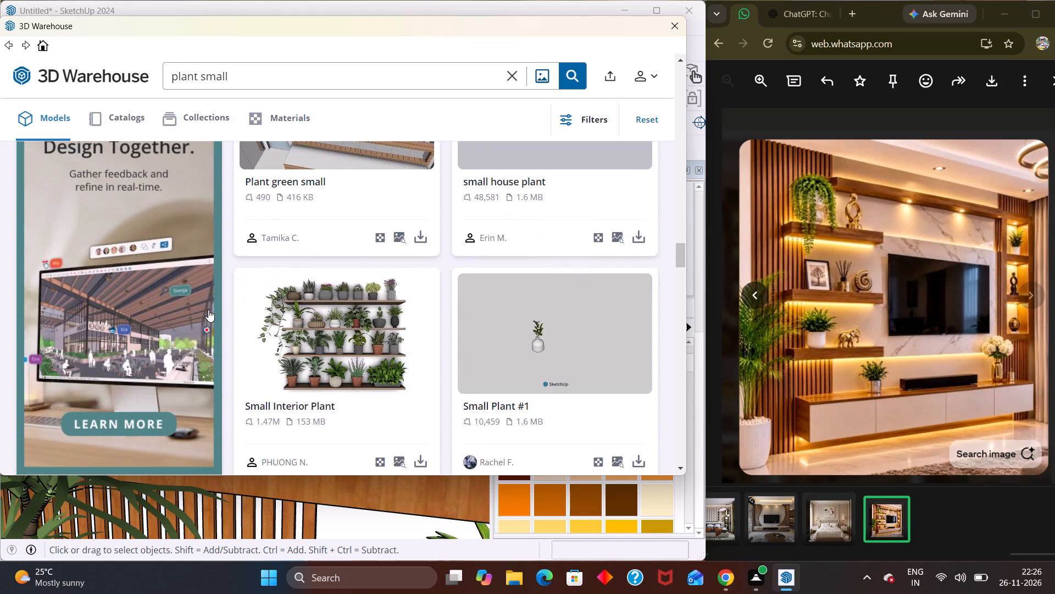
pyautogui.scroll(-10, 208, 310)
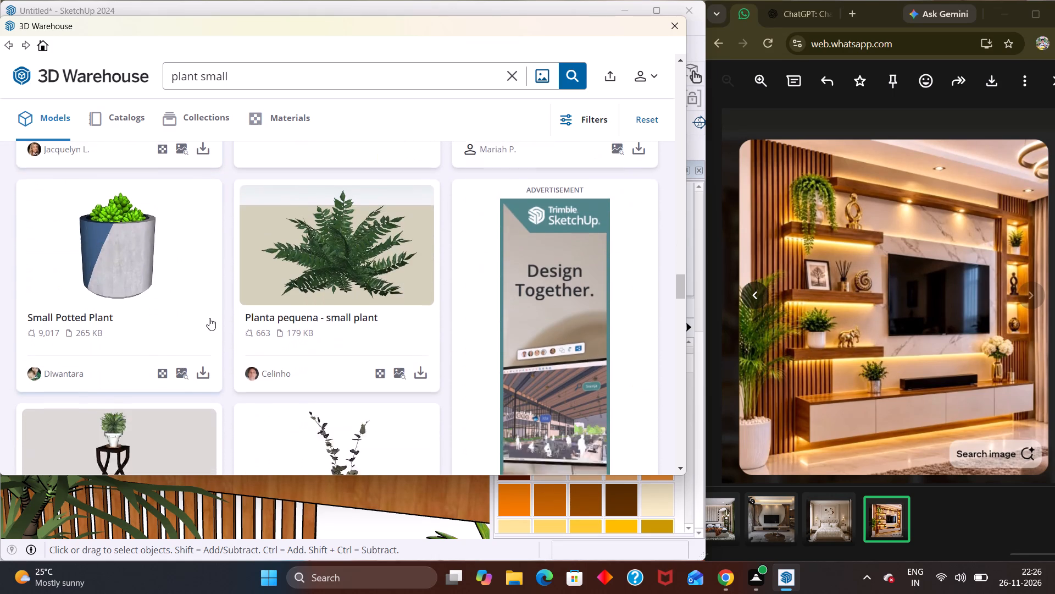
pyautogui.scroll(-3, 211, 316)
pyautogui.scroll(1, 219, 319)
pyautogui.scroll(-5, 223, 322)
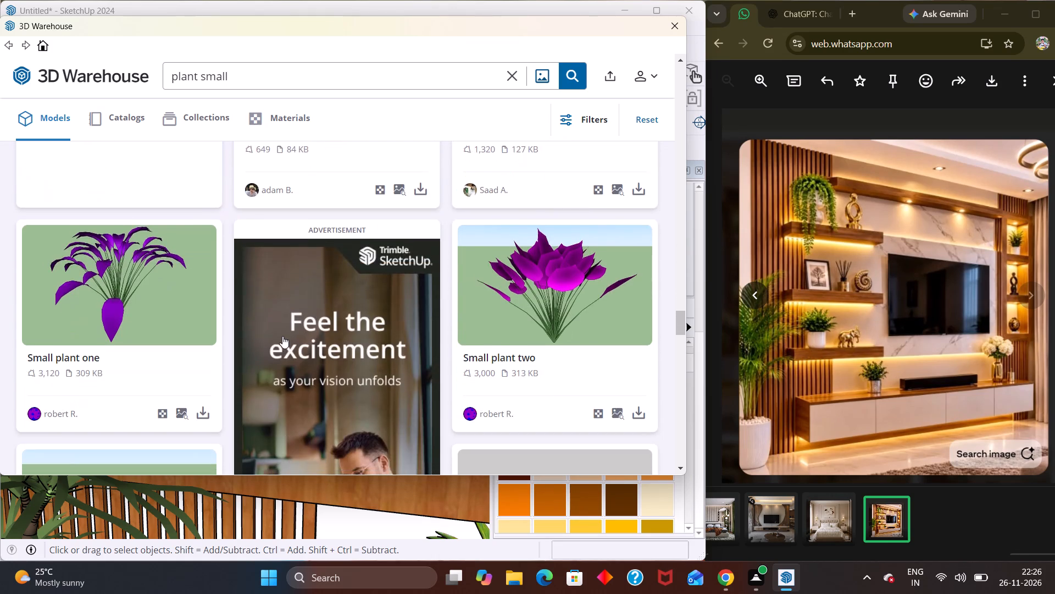
pyautogui.scroll(-11, 284, 333)
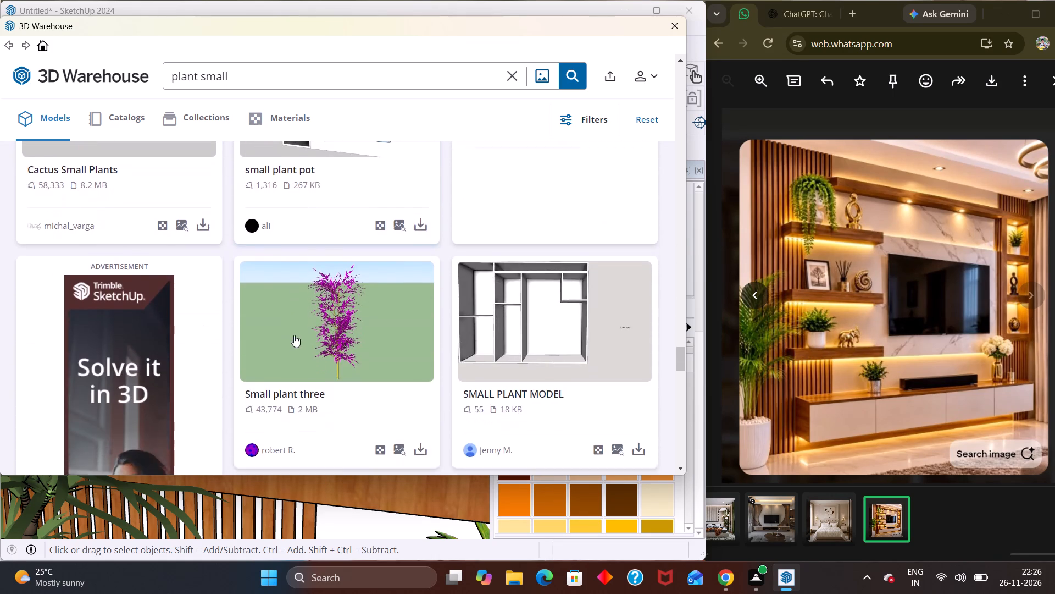
pyautogui.scroll(-2, 294, 333)
pyautogui.scroll(6, 296, 335)
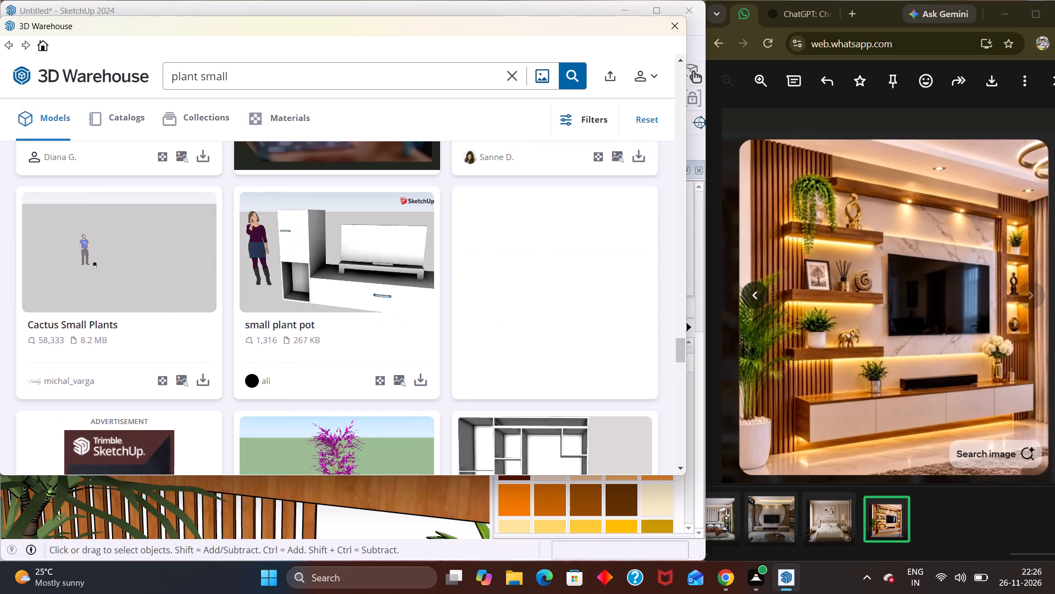
# Search 3D Warehouse for "small plant" in place of the current search term.
pyautogui.click(241, 81)
pyautogui.press('BackSpace')
pyautogui.press('BackSpace')
pyautogui.press('BackSpace')
pyautogui.press('BackSpace')
pyautogui.press('BackSpace')
pyautogui.press('BackSpace')
pyautogui.press('BackSpace')
pyautogui.press('BackSpace')
pyautogui.press('BackSpace')
pyautogui.press('BackSpace')
pyautogui.press('BackSpace')
pyautogui.press('BackSpace')
pyautogui.press('BackSpace')
pyautogui.press('BackSpace')
pyautogui.press('BackSpace')
pyautogui.press('BackSpace')
pyautogui.press('BackSpace')
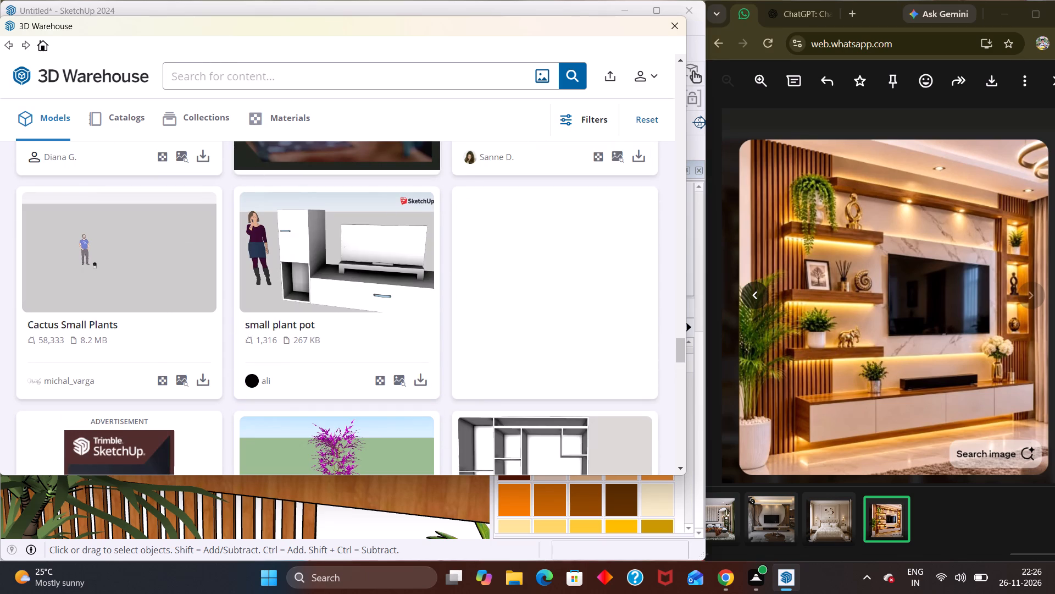
pyautogui.write('small plant')
pyautogui.press('Return')
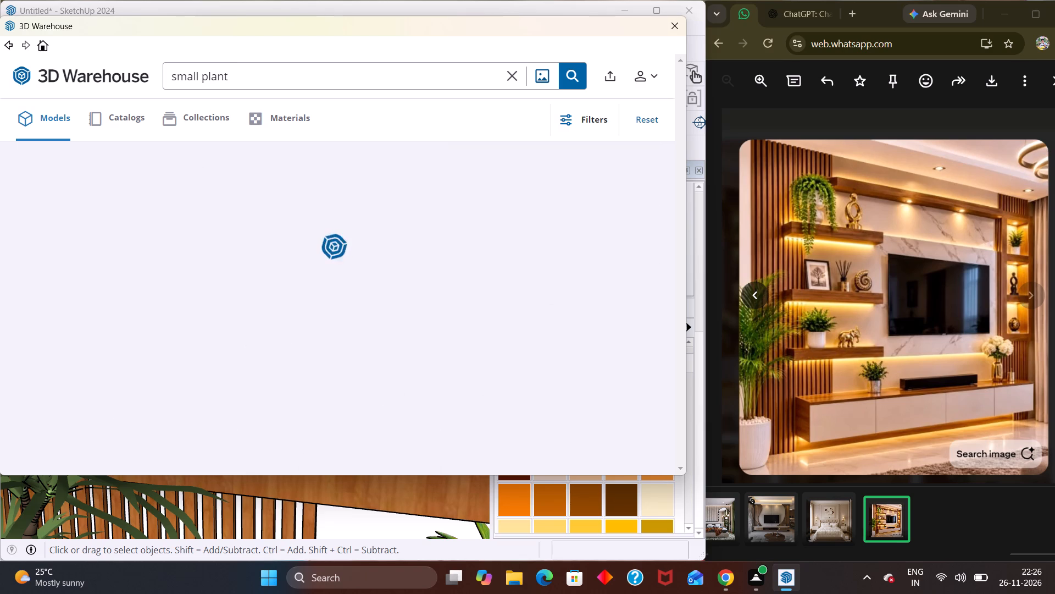
# Examine the "small plant" models for a leafy potted plant resembling the one on the reference image's lowest shelf.
pyautogui.scroll(1, 229, 195)
pyautogui.scroll(-9, 245, 266)
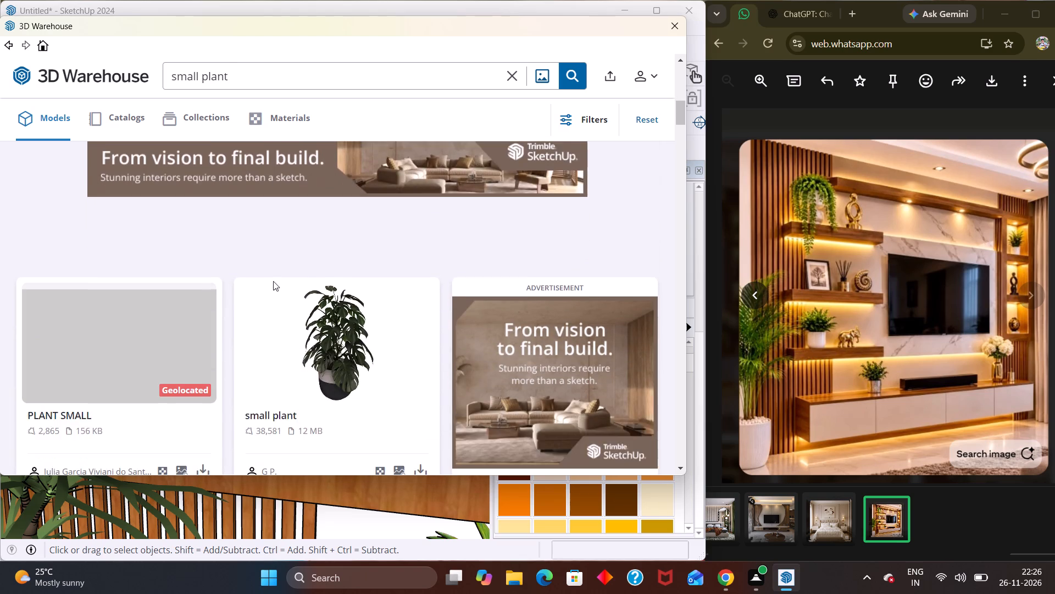
pyautogui.scroll(-8, 274, 287)
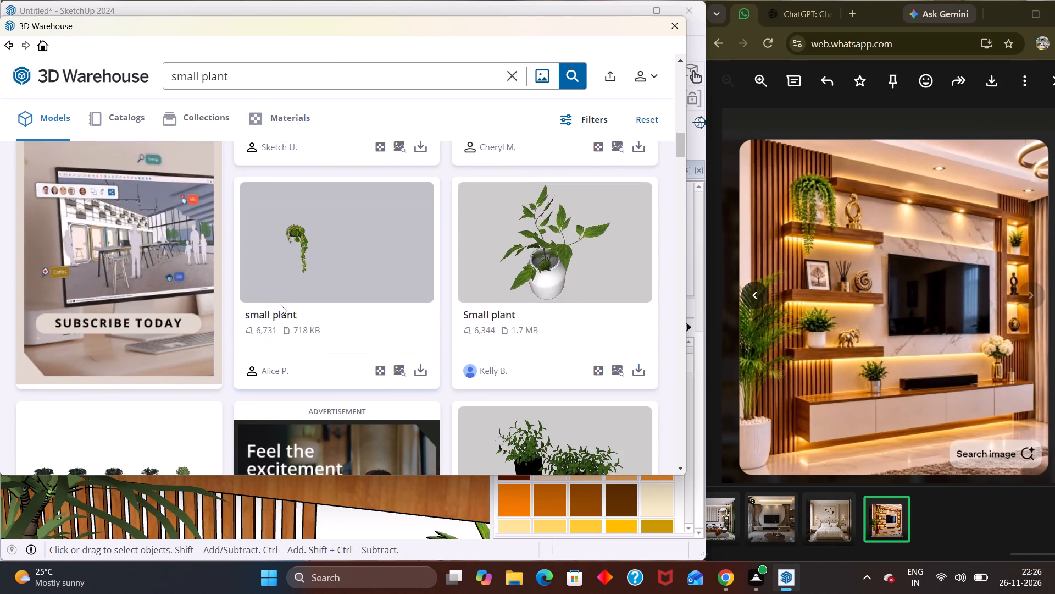
pyautogui.scroll(-6, 281, 305)
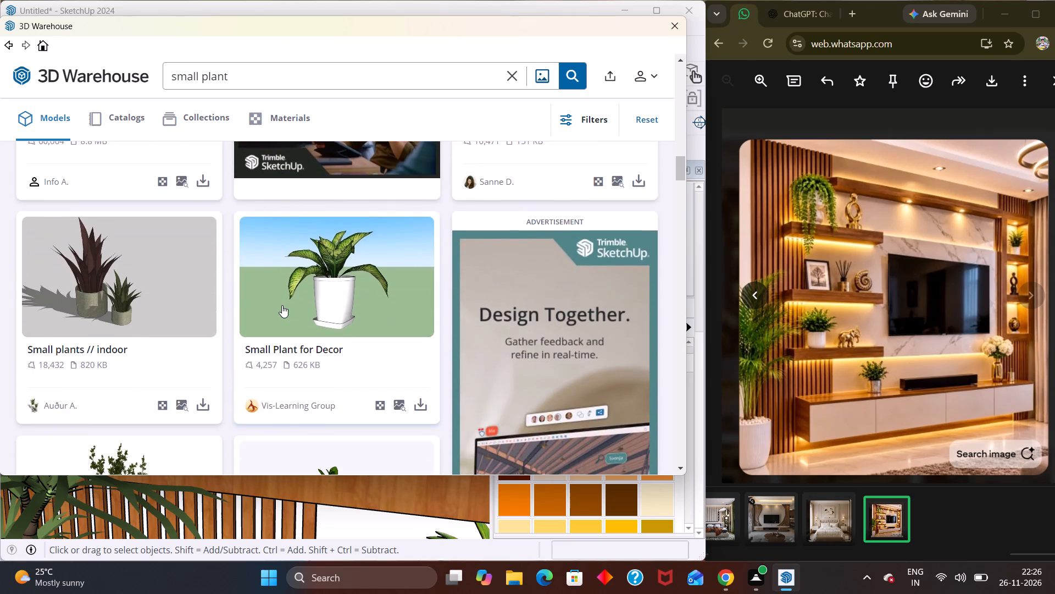
pyautogui.scroll(-7, 282, 309)
pyautogui.middleClick(284, 322)
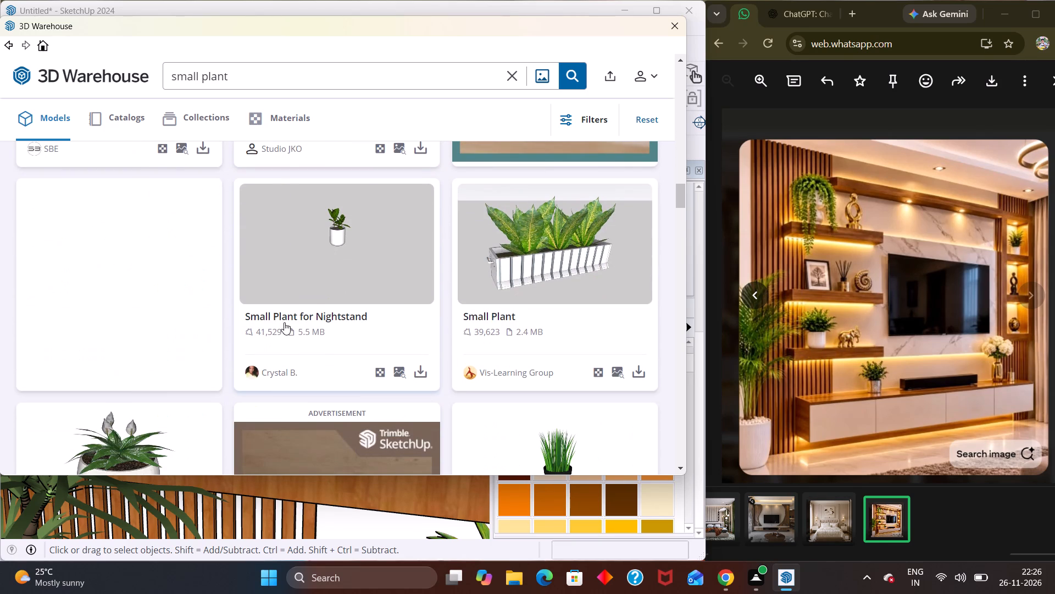
pyautogui.scroll(-4, 288, 340)
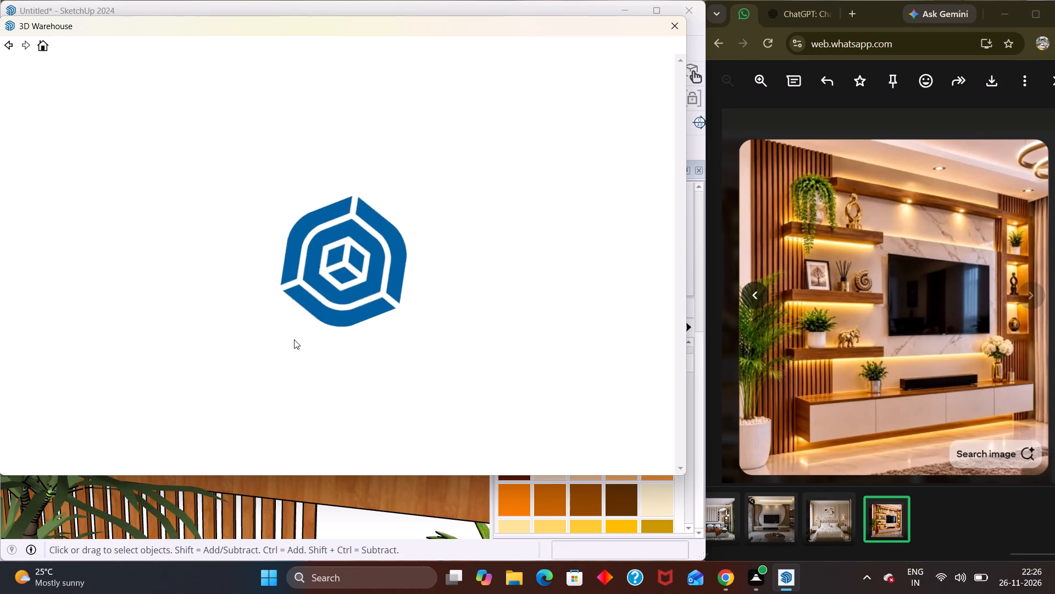
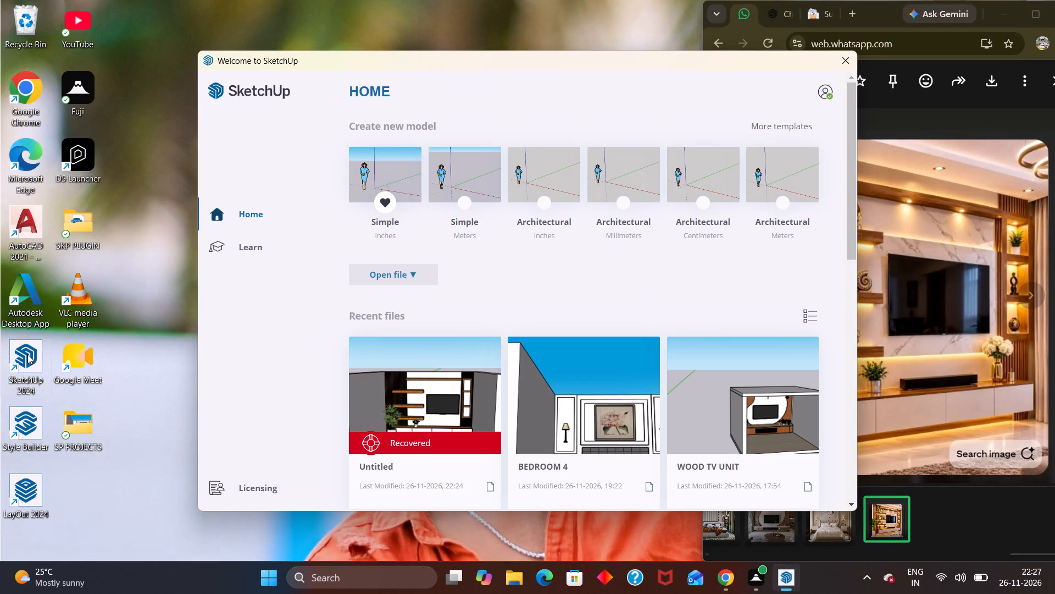
# Choose the recovered "Untitled" TV wall model from the recent files for reopening.
pyautogui.click(452, 406)
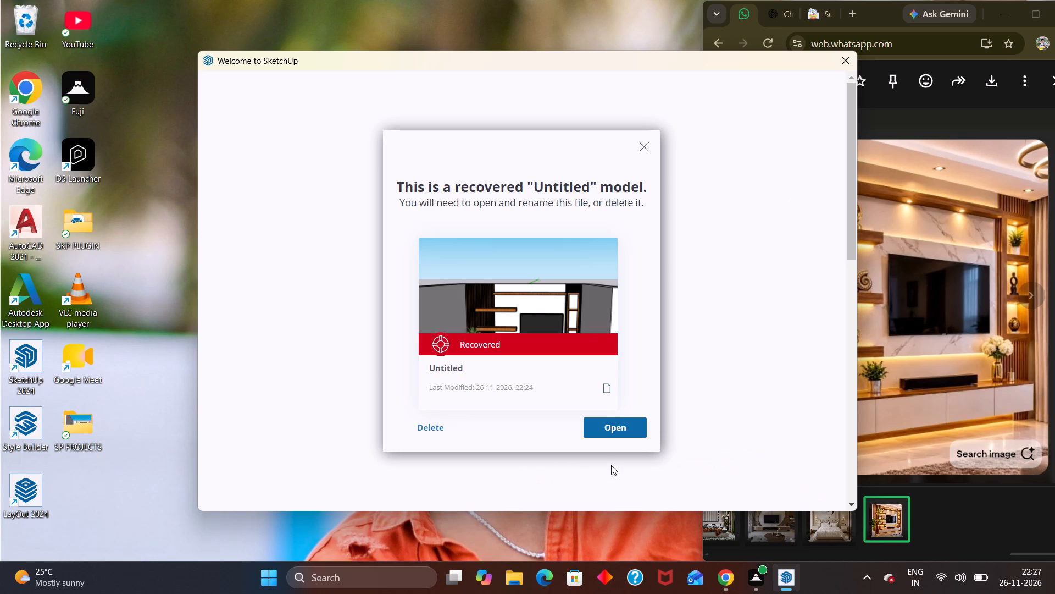
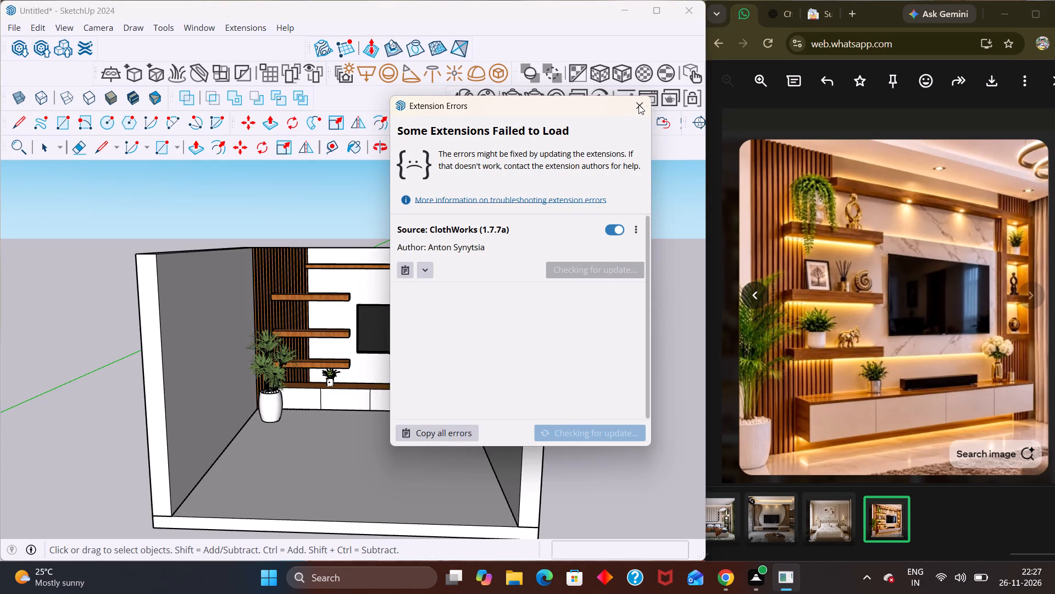
# Postpone the D5 Lite update and dismiss the Extension Errors and Open and Close Shutters licence windows.
pyautogui.scroll(1, 638, 109)
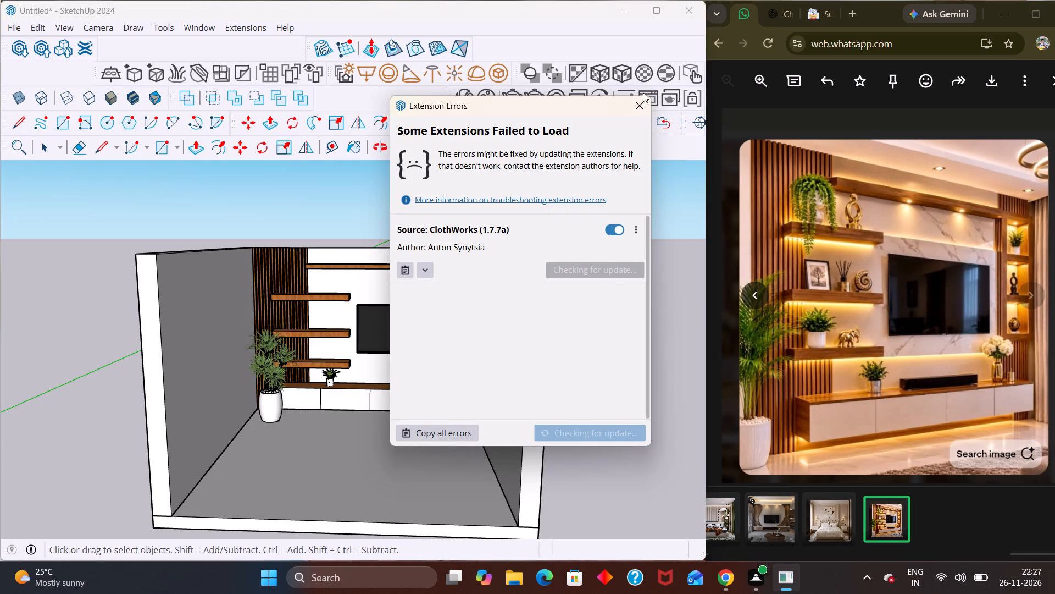
pyautogui.click(643, 105)
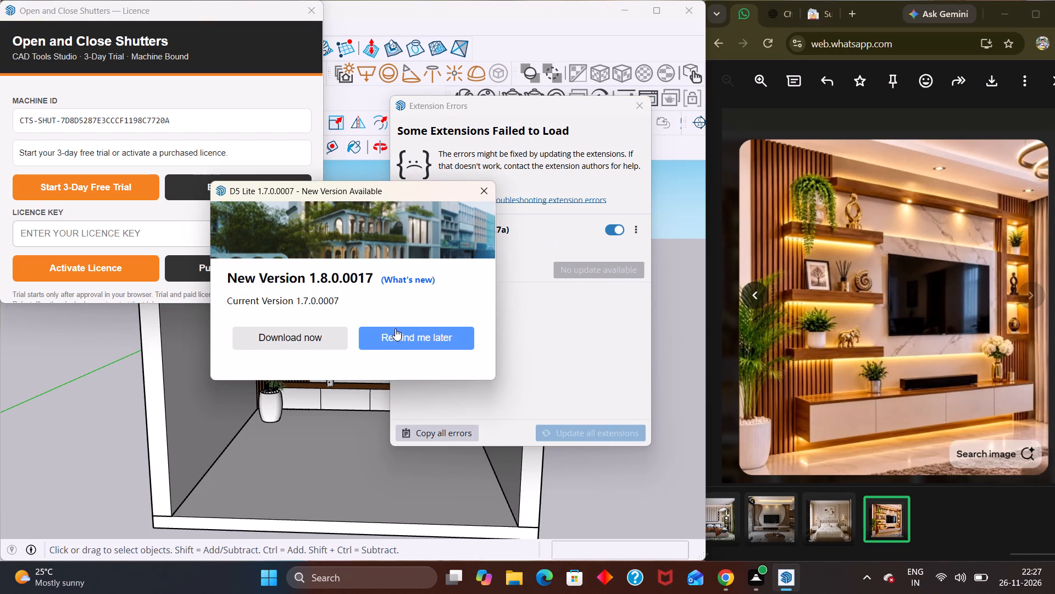
pyautogui.click(395, 338)
pyautogui.click(637, 109)
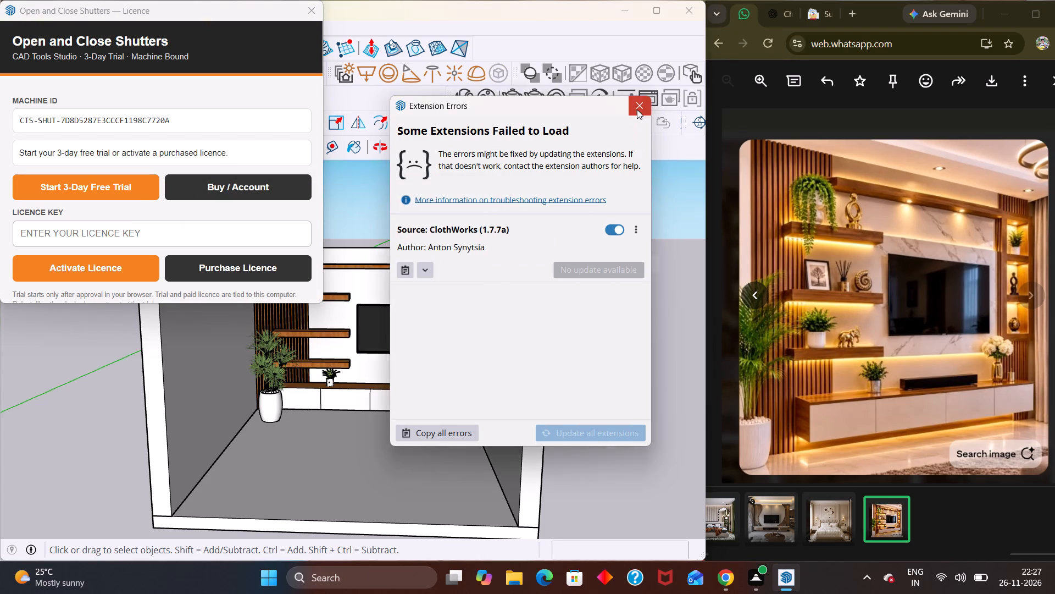
pyautogui.click(318, 13)
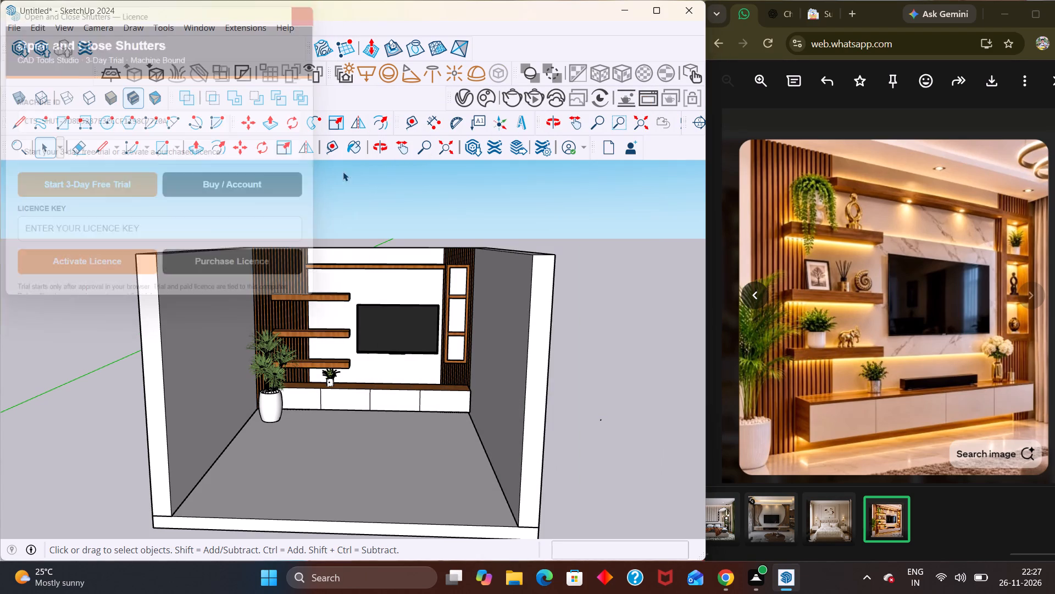
# Inspect the recovered room model's TV wall, floating shelves and existing plants from above and from the front.
pyautogui.moveTo(548, 260); pyautogui.dragTo(425, 493, button='middle')
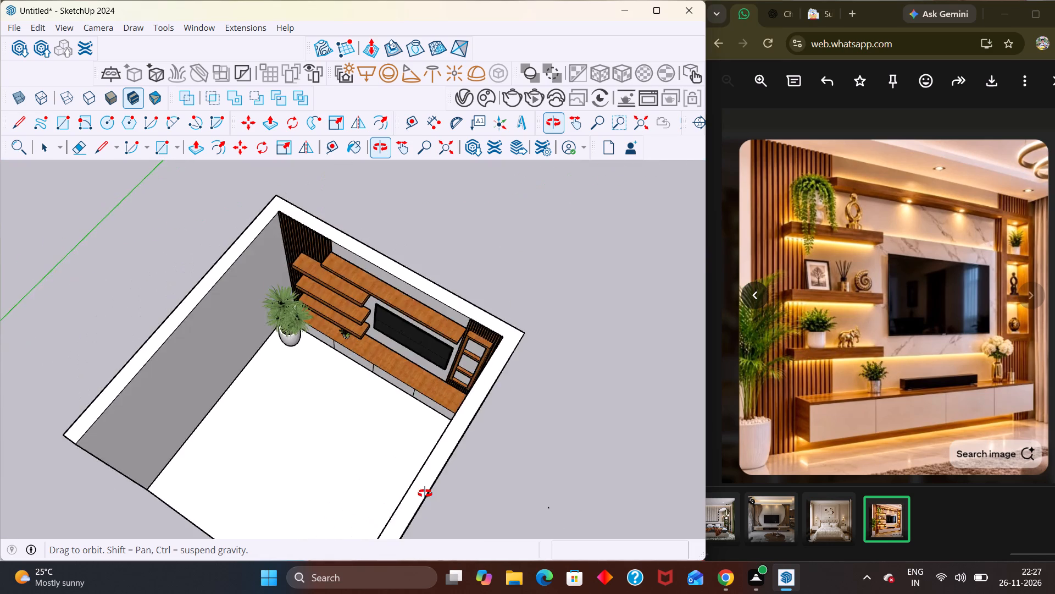
pyautogui.moveTo(425, 493); pyautogui.dragTo(492, 391, button='middle')
pyautogui.scroll(3, 494, 419)
pyautogui.moveTo(437, 340); pyautogui.dragTo(552, 383, button='middle')
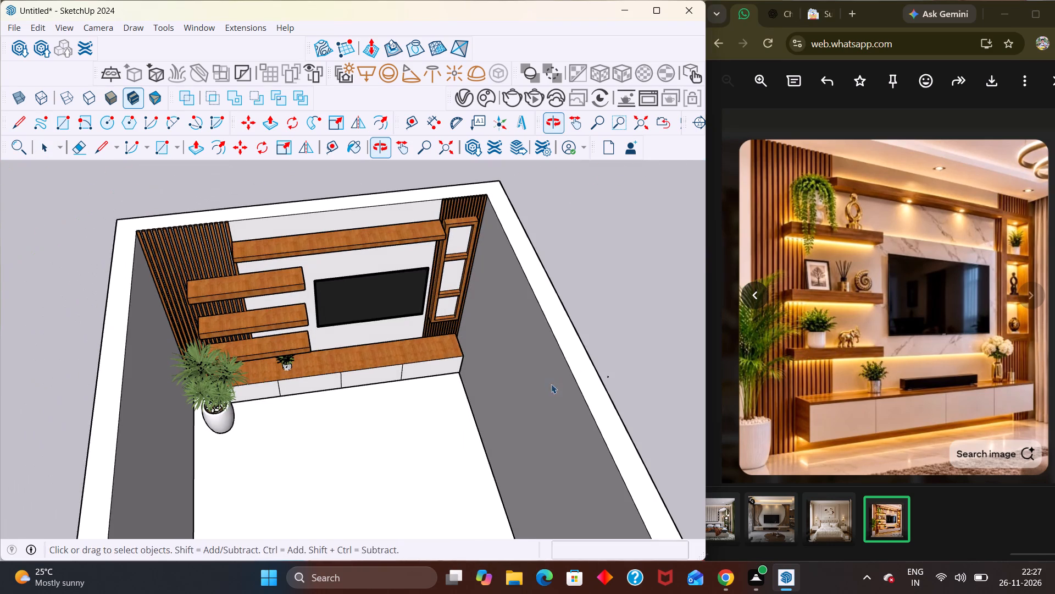
pyautogui.moveTo(409, 436); pyautogui.dragTo(396, 387, button='middle')
pyautogui.moveTo(371, 398); pyautogui.dragTo(317, 315, button='middle')
pyautogui.scroll(2, 230, 335)
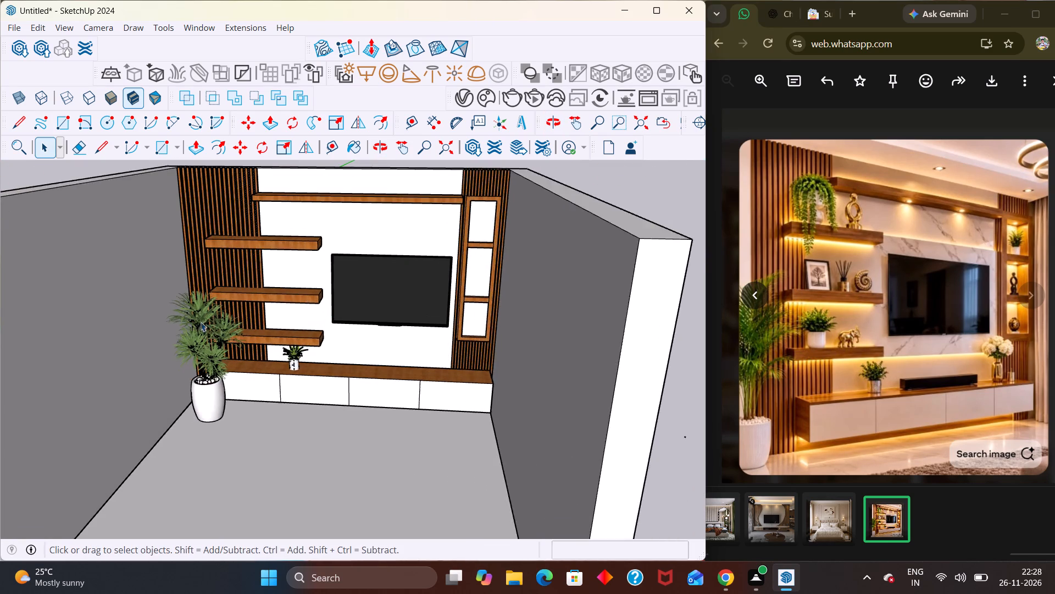
pyautogui.moveTo(230, 356); pyautogui.dragTo(238, 318, button='middle')
pyautogui.scroll(1, 239, 318)
# Open 3D Warehouse and dismiss the Cyber Week promotion.
pyautogui.click(14, 41)
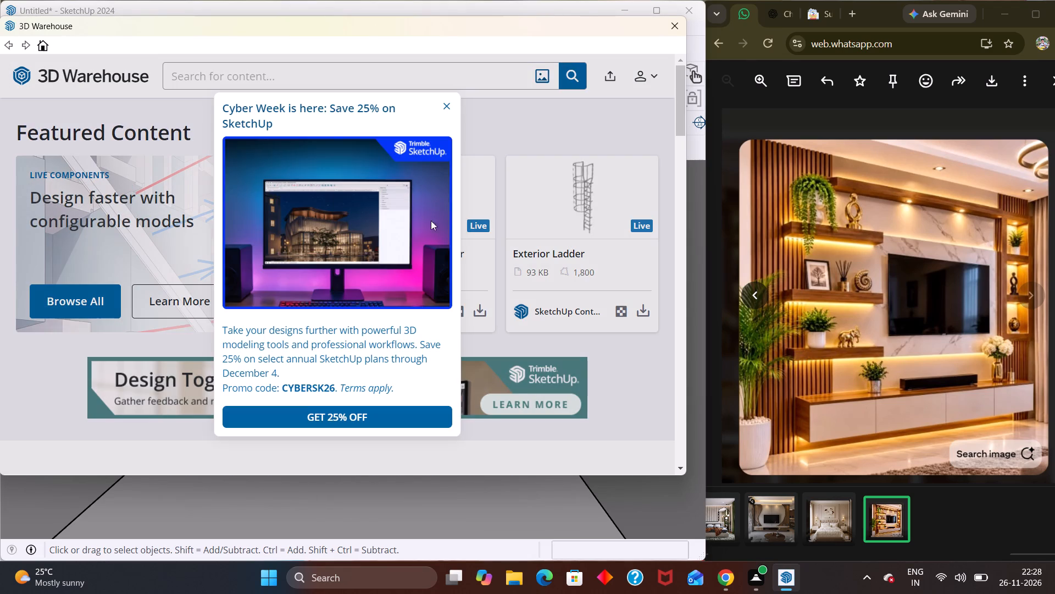
pyautogui.click(440, 103)
pyautogui.scroll(-2, 412, 199)
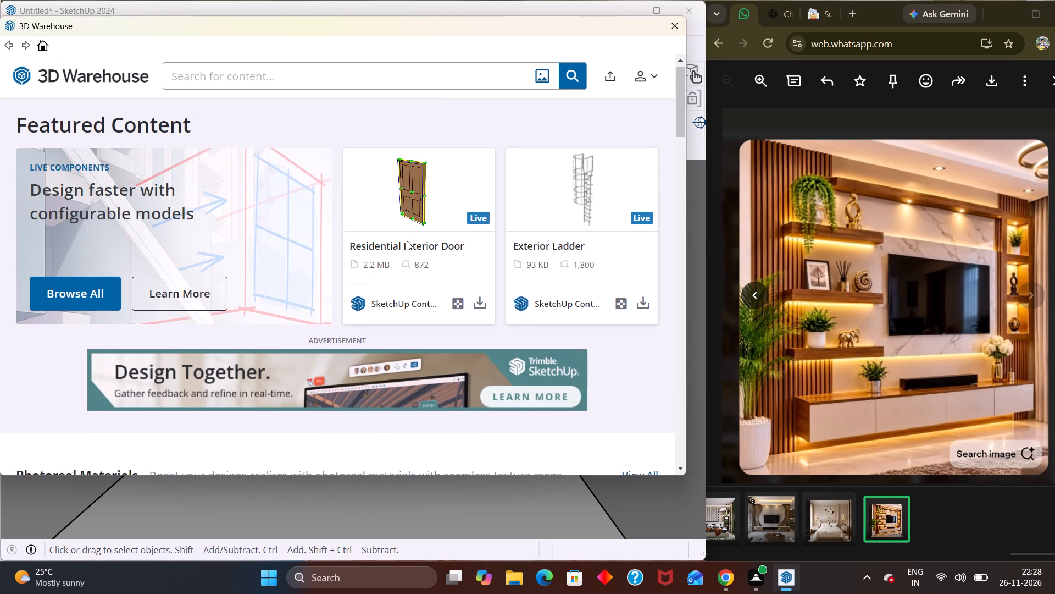
pyautogui.scroll(-3, 407, 241)
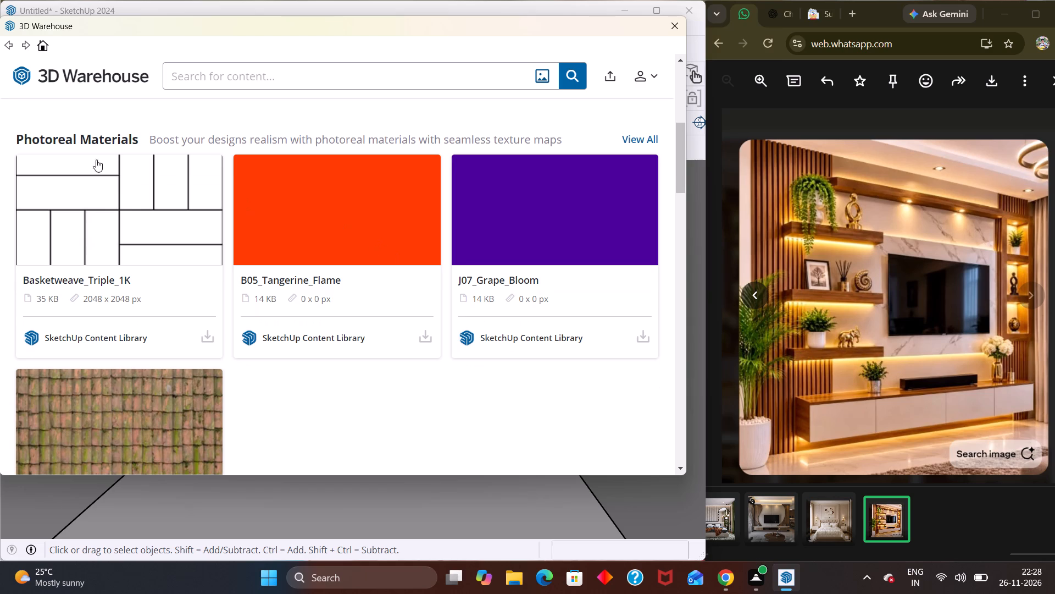
# Search 3D Warehouse for "plant small".
pyautogui.click(207, 83)
pyautogui.write('plan')
pyautogui.press('space')
pyautogui.write('tr')
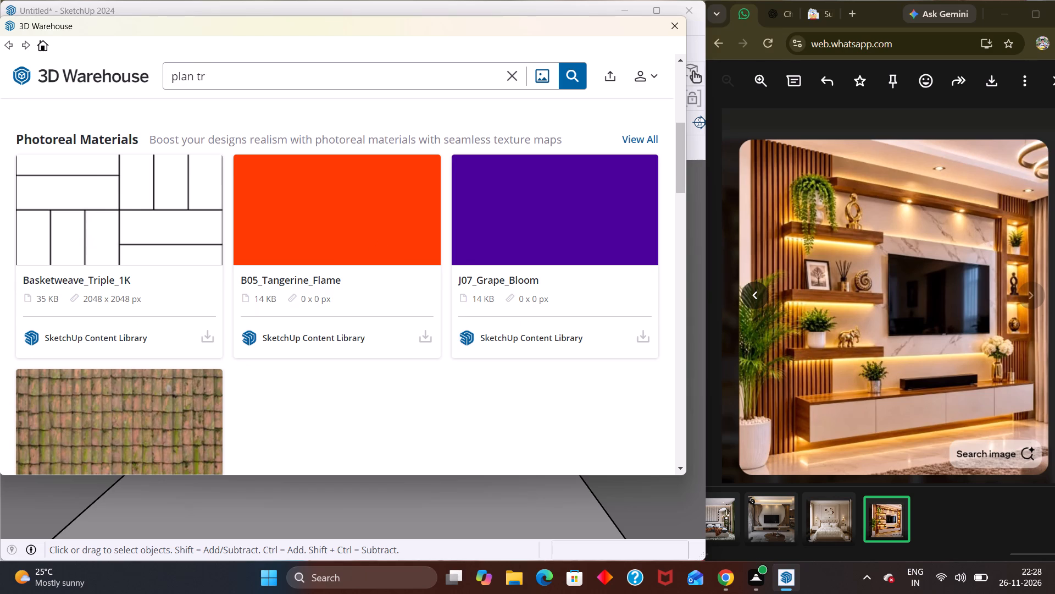
pyautogui.press('BackSpace')
pyautogui.press('BackSpace')
pyautogui.write('smal')
pyautogui.press('l')
pyautogui.press('Return')
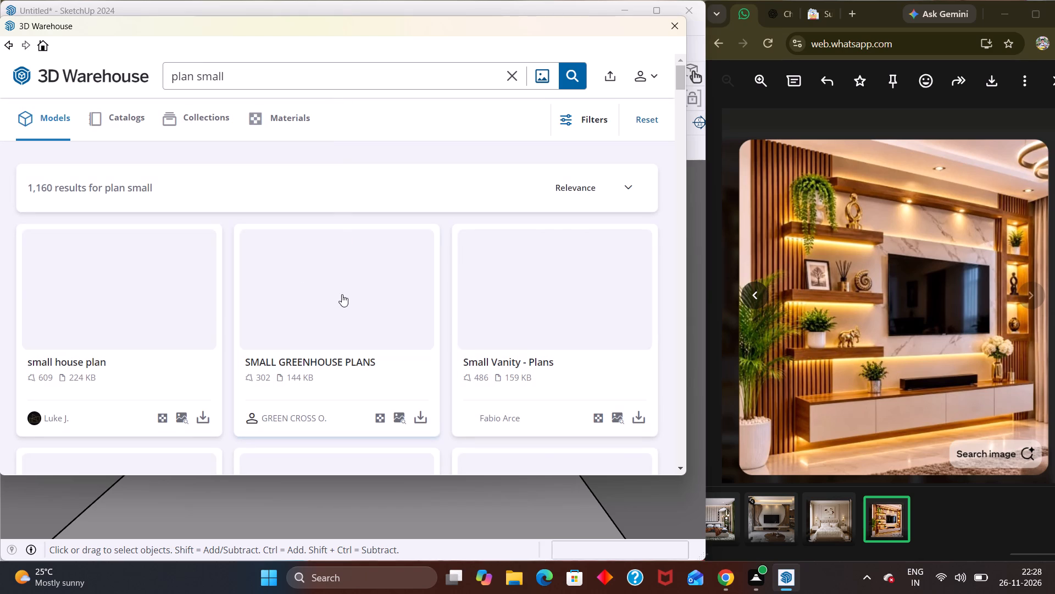
pyautogui.scroll(-3, 339, 297)
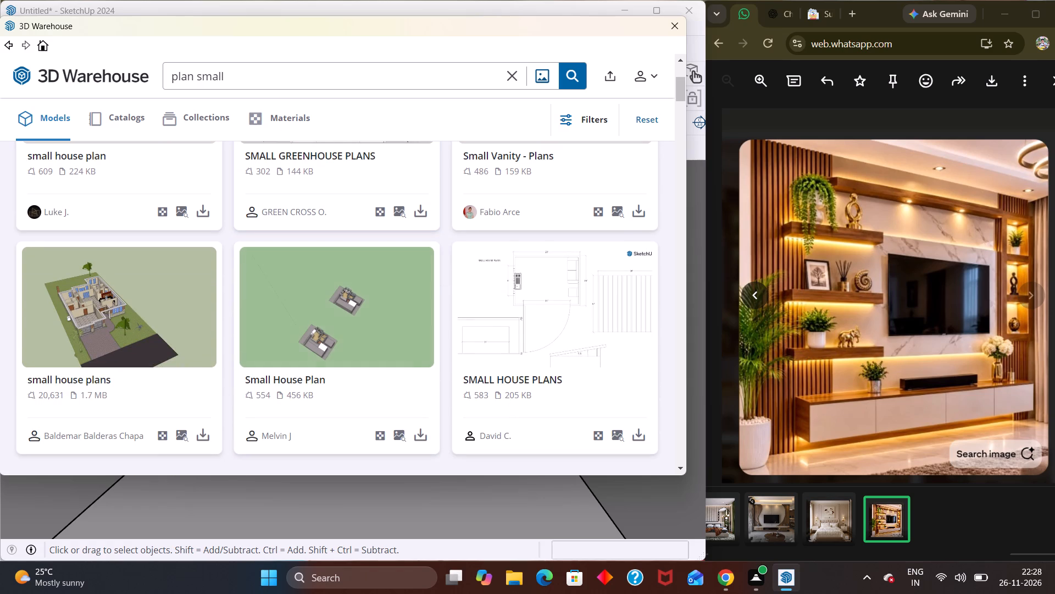
pyautogui.click(194, 81)
pyautogui.press('t')
pyautogui.press('Return')
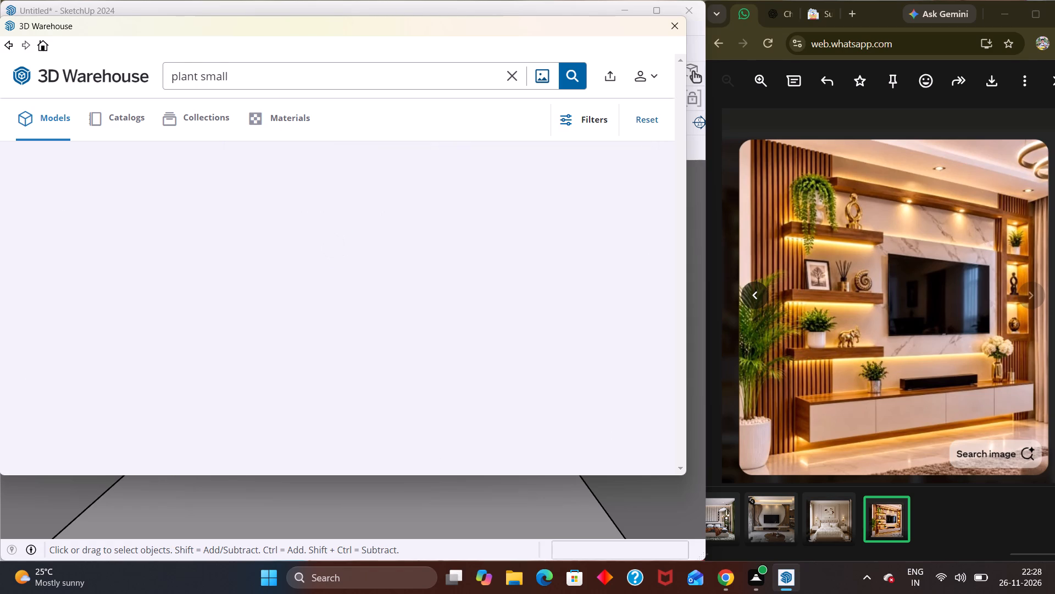
# Find the leafy "Small plant" in a white pot (1.7 MB) among the results and download it directly into the model.
pyautogui.scroll(-3, 195, 80)
pyautogui.scroll(-2, 273, 151)
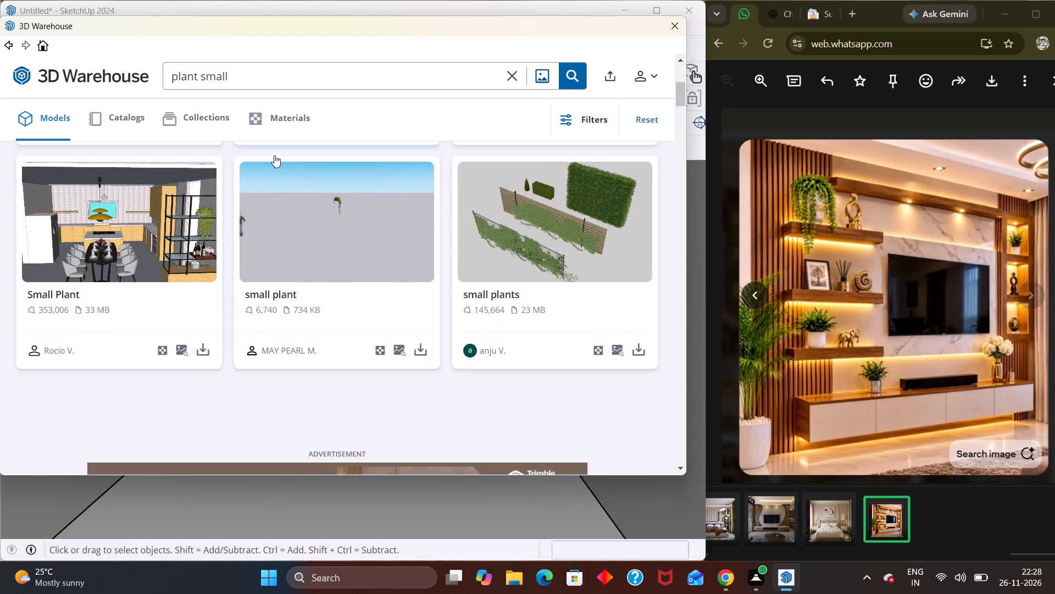
pyautogui.scroll(-3, 274, 155)
pyautogui.scroll(-1, 300, 232)
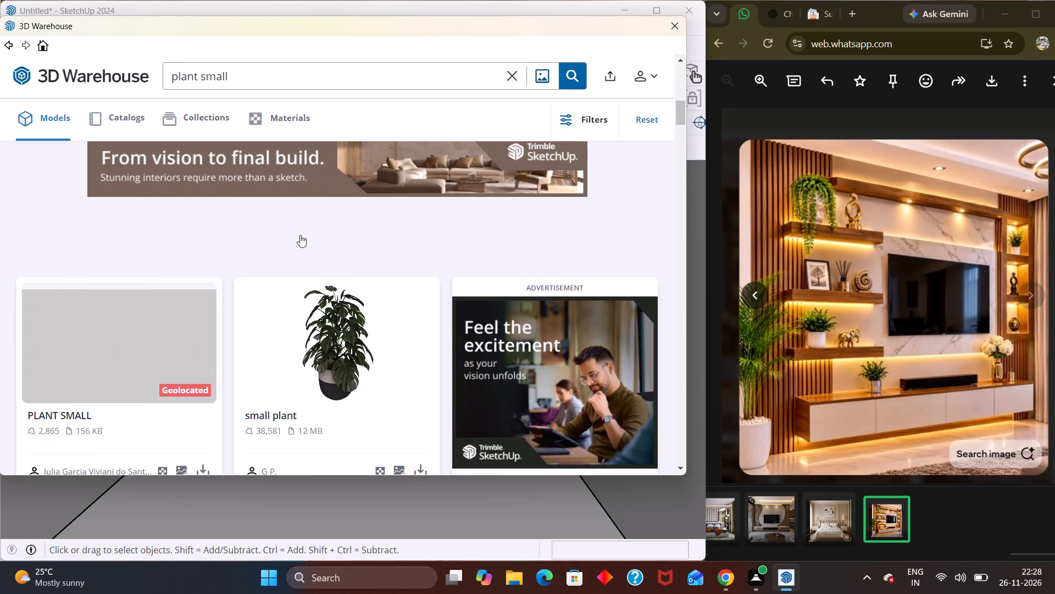
pyautogui.scroll(-4, 300, 233)
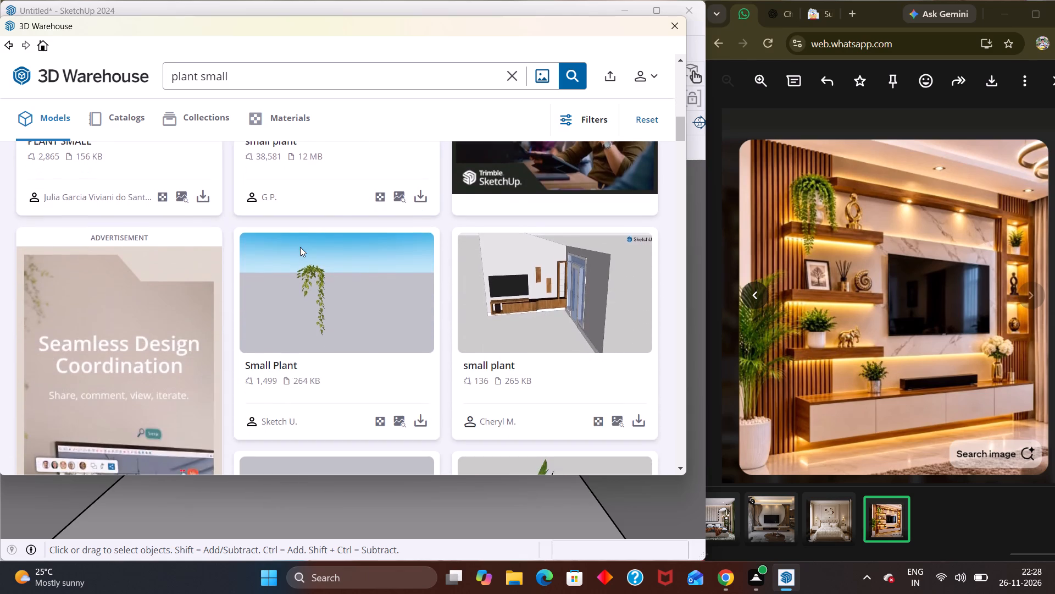
pyautogui.scroll(-4, 300, 247)
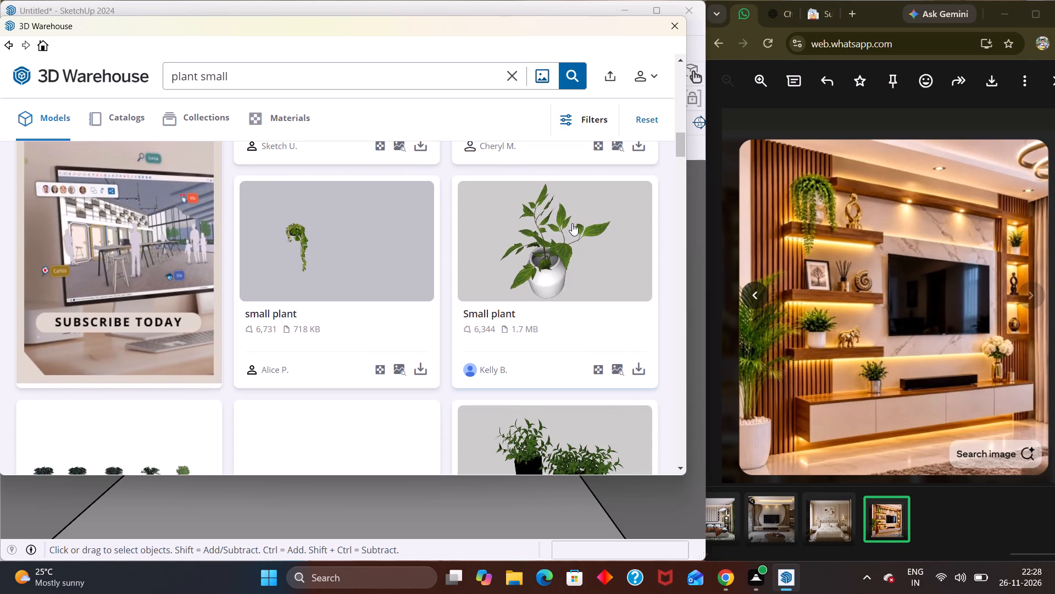
pyautogui.click(634, 370)
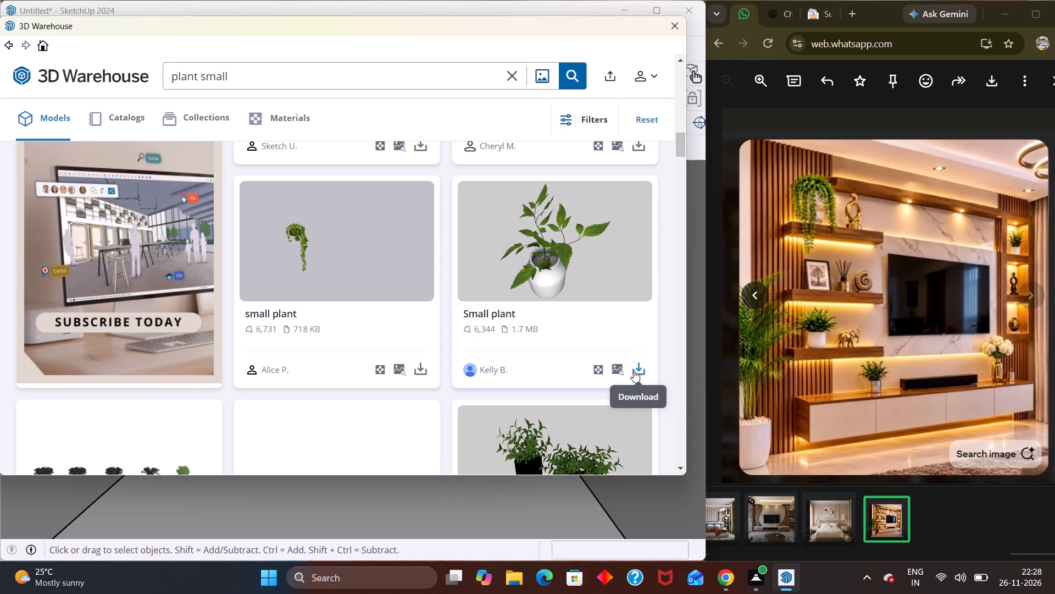
pyautogui.click(315, 265)
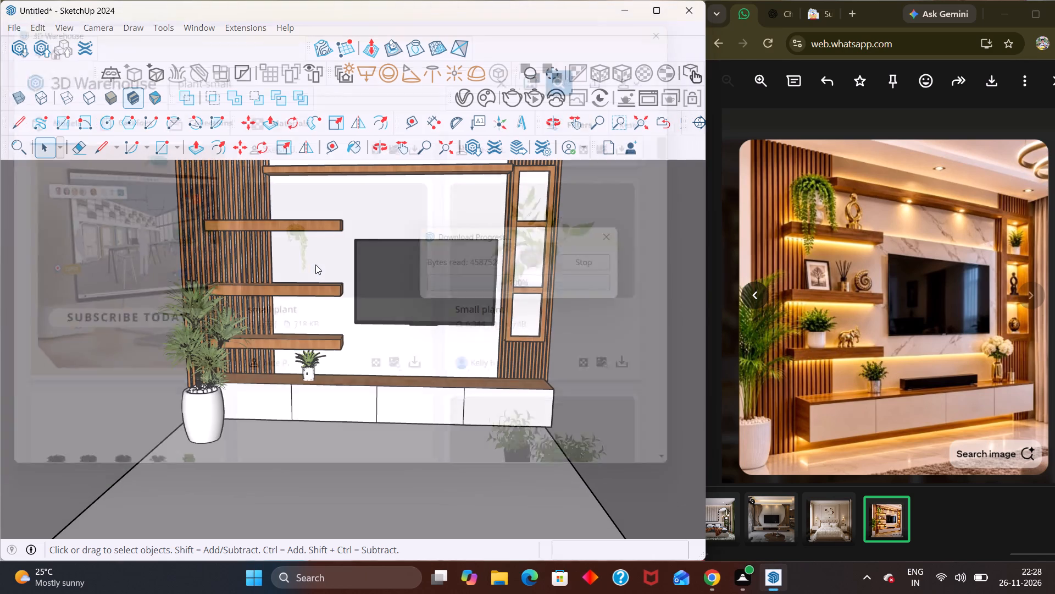
pyautogui.click(482, 315)
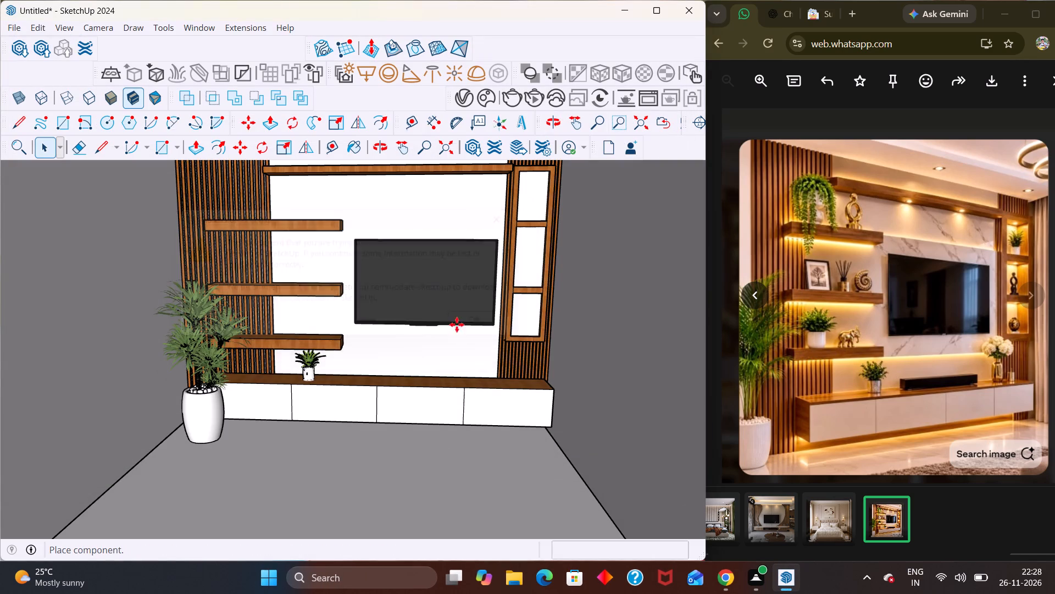
# Place the downloaded white-potted plant beside the slatted panel, near the lowest floating shelf and the tall floor plant.
pyautogui.scroll(1, 233, 282)
pyautogui.moveTo(226, 301); pyautogui.dragTo(162, 366, button='middle')
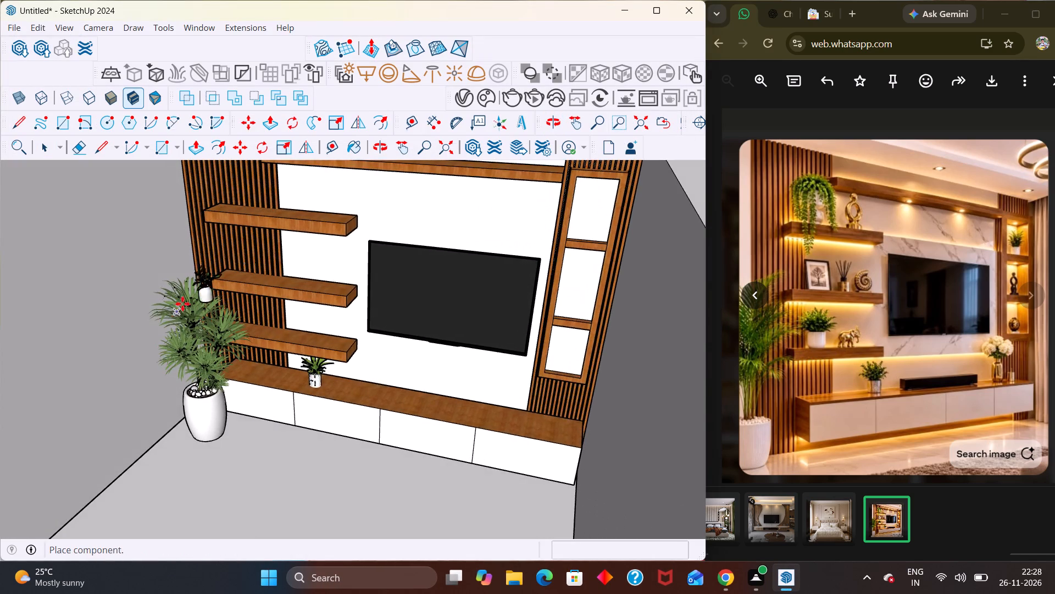
pyautogui.scroll(2, 207, 266)
pyautogui.scroll(3, 270, 323)
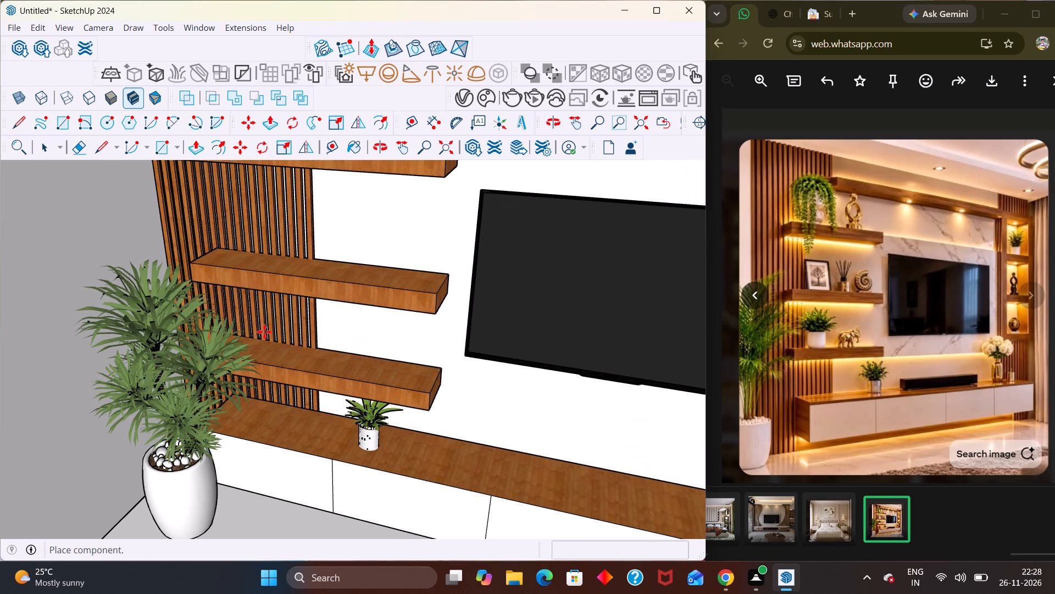
pyautogui.click(206, 382)
pyautogui.scroll(-3, 285, 316)
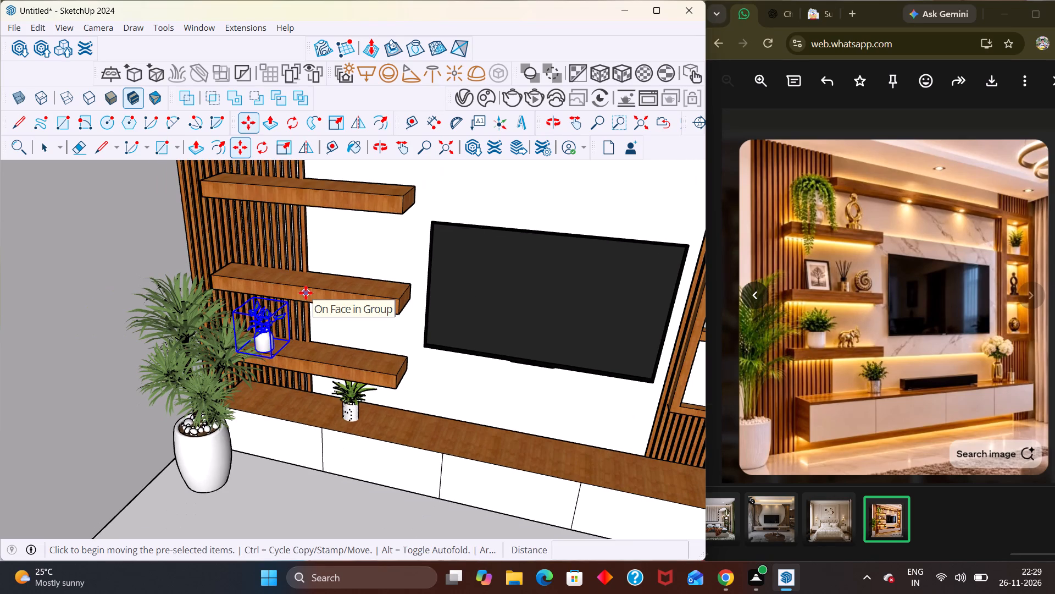
pyautogui.press('space')
# Move the white-potted plant from beside the slatted panel onto the top surface of the lowest floating shelf.
pyautogui.scroll(-11, 372, 211)
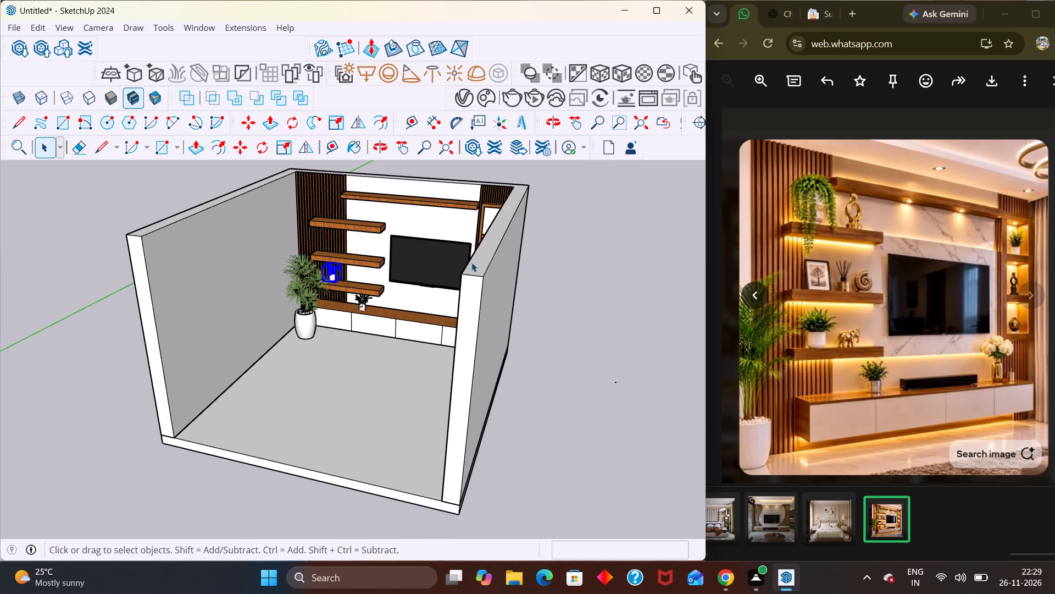
pyautogui.click(560, 290)
pyautogui.moveTo(361, 347); pyautogui.dragTo(353, 289, button='middle')
pyautogui.scroll(13, 358, 333)
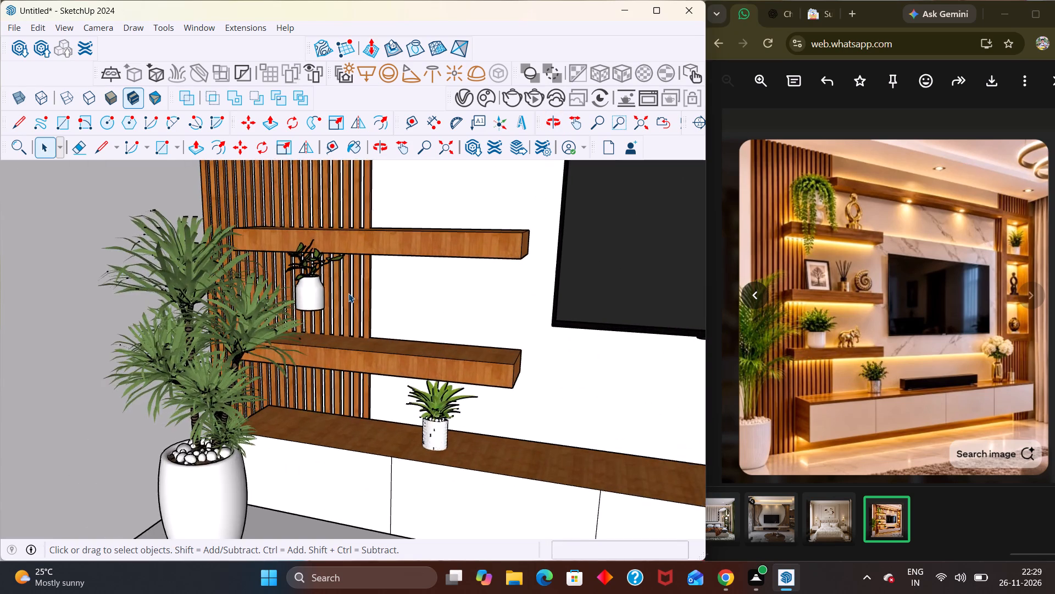
pyautogui.moveTo(348, 296); pyautogui.dragTo(249, 356, button='middle')
pyautogui.scroll(3, 260, 367)
pyautogui.click(262, 309)
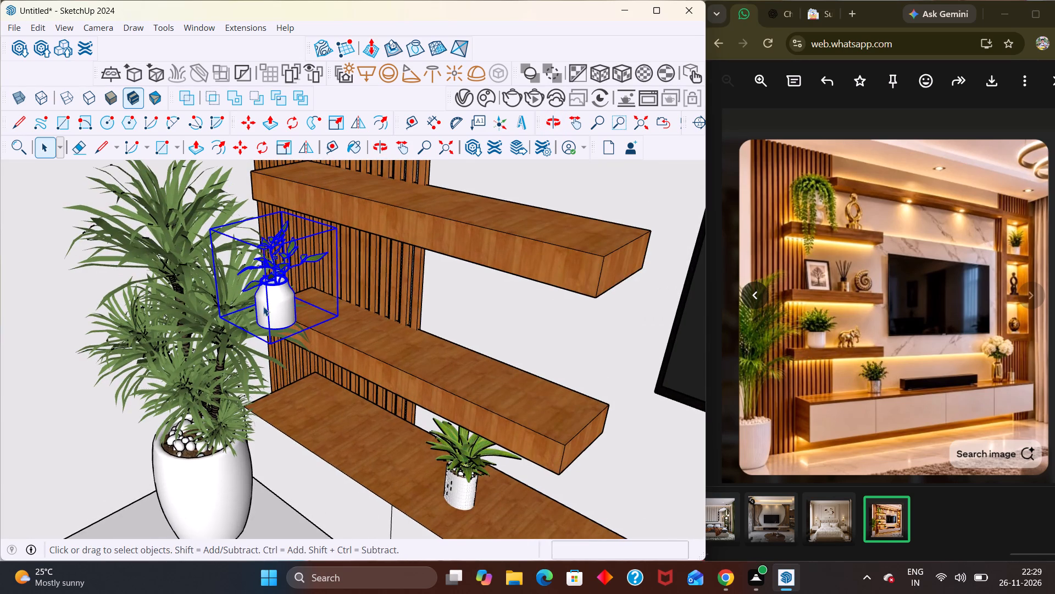
pyautogui.press('m')
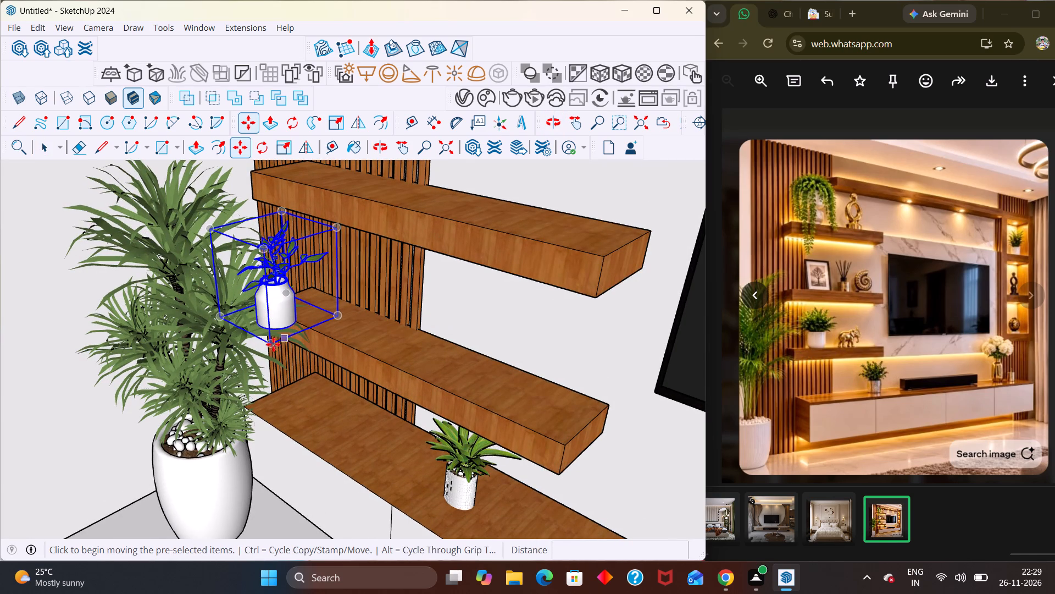
pyautogui.click(276, 346)
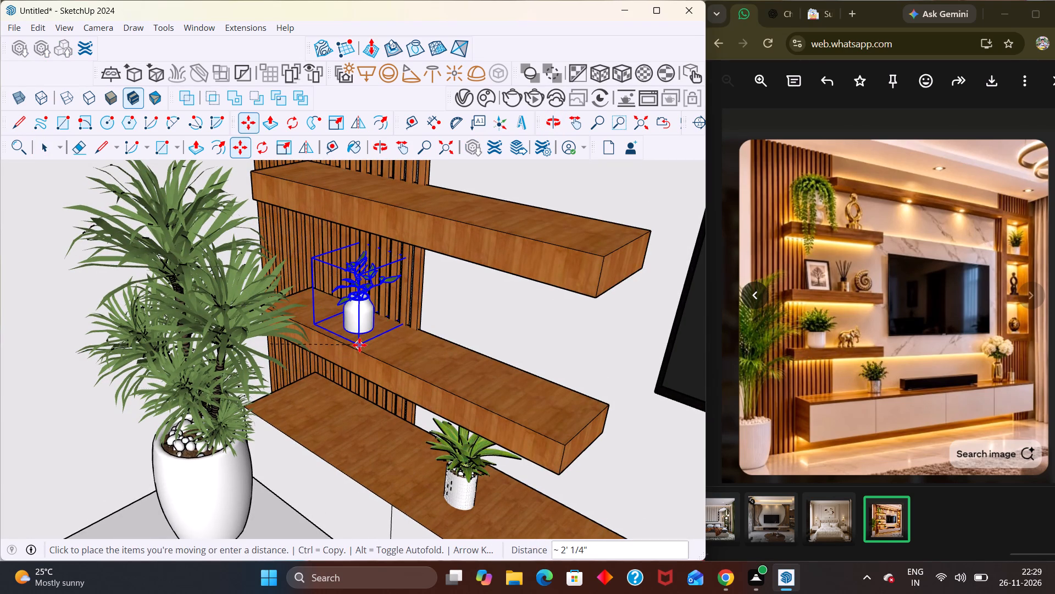
pyautogui.scroll(6, 360, 342)
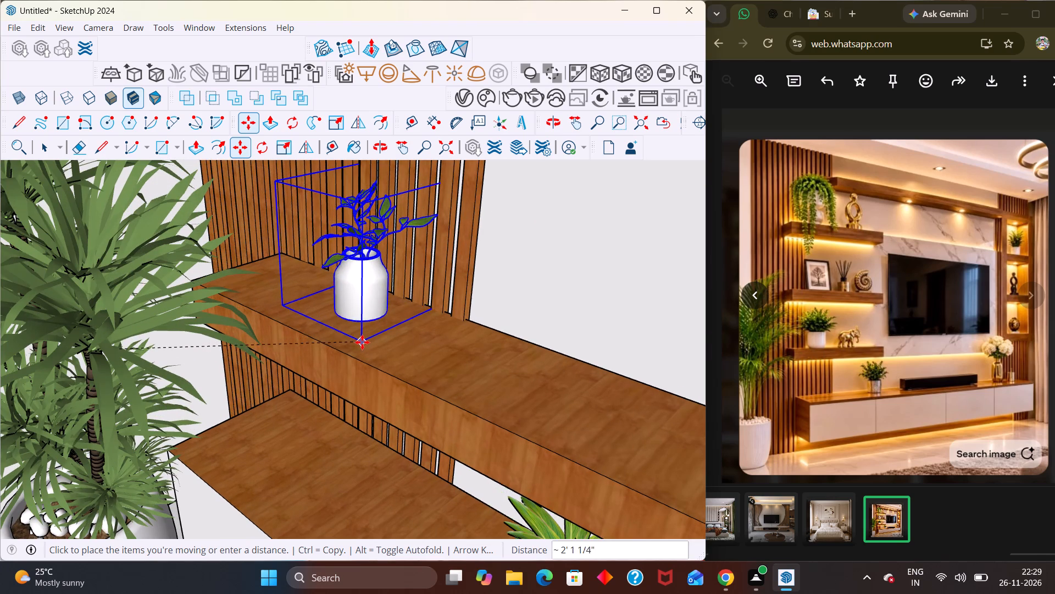
pyautogui.click(360, 360)
pyautogui.scroll(-5, 373, 358)
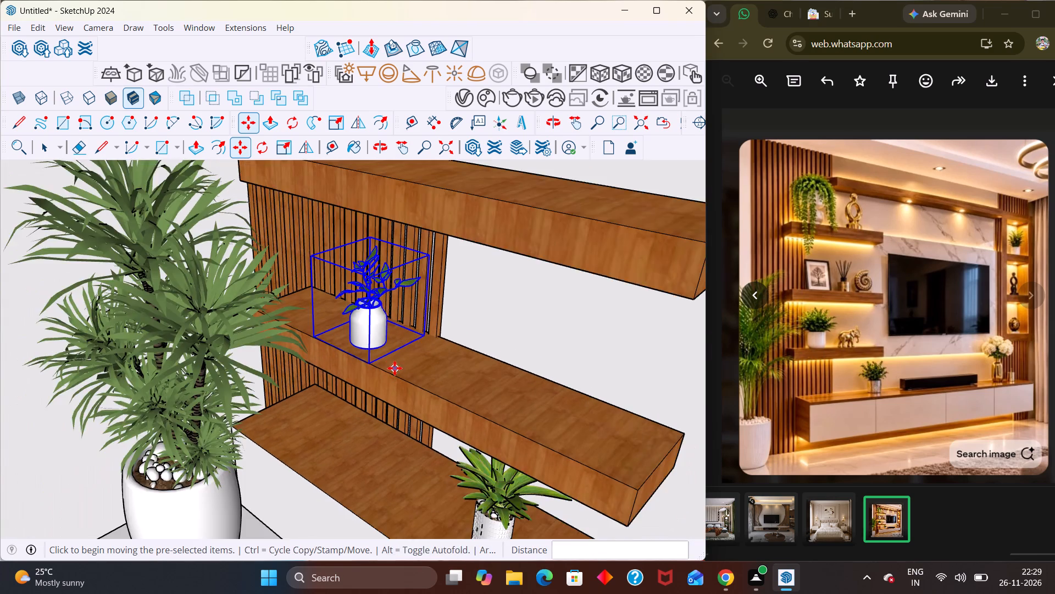
pyautogui.scroll(-5, 395, 368)
pyautogui.press('space')
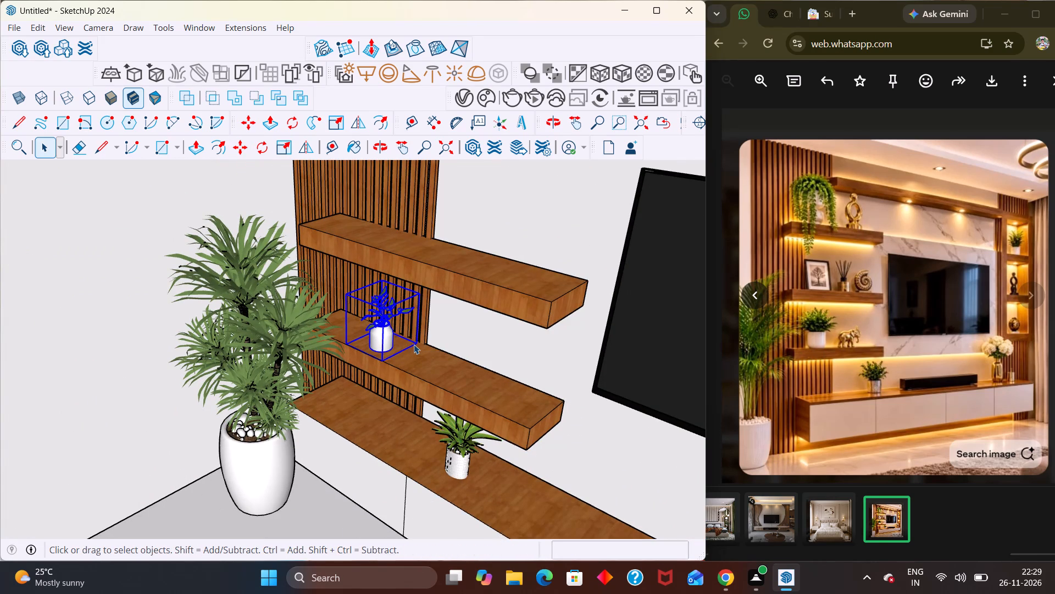
pyautogui.scroll(-10, 401, 335)
pyautogui.click(597, 202)
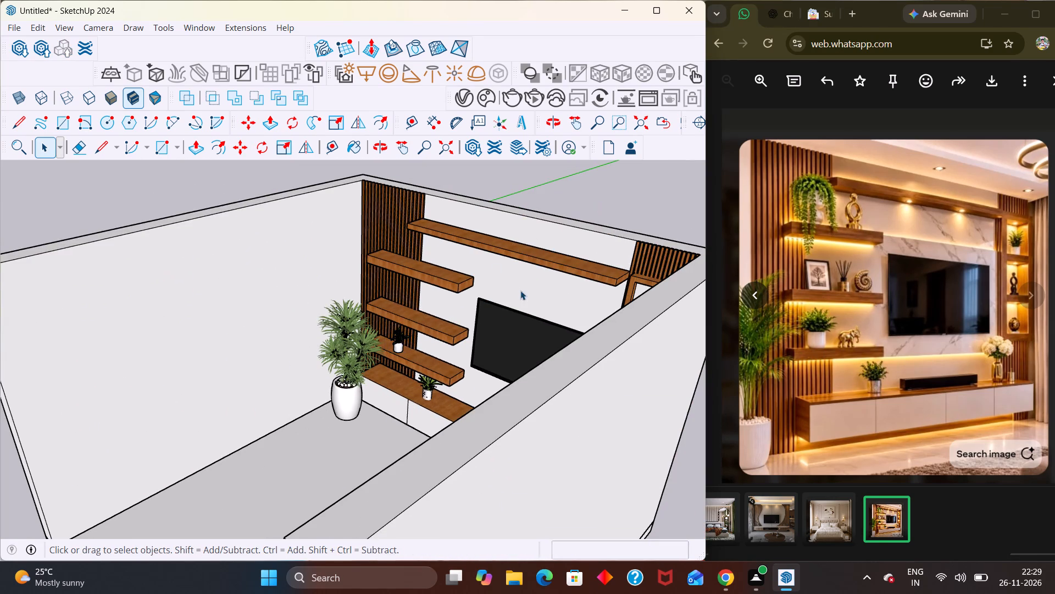
# Scale the white-potted plant on the lowest shelf by 1.32 in height and 1.64 in width, plus a slight further height increase.
pyautogui.moveTo(463, 360); pyautogui.dragTo(604, 343, button='middle')
pyautogui.scroll(11, 604, 343)
pyautogui.moveTo(298, 372); pyautogui.dragTo(242, 327, button='middle')
pyautogui.scroll(4, 242, 327)
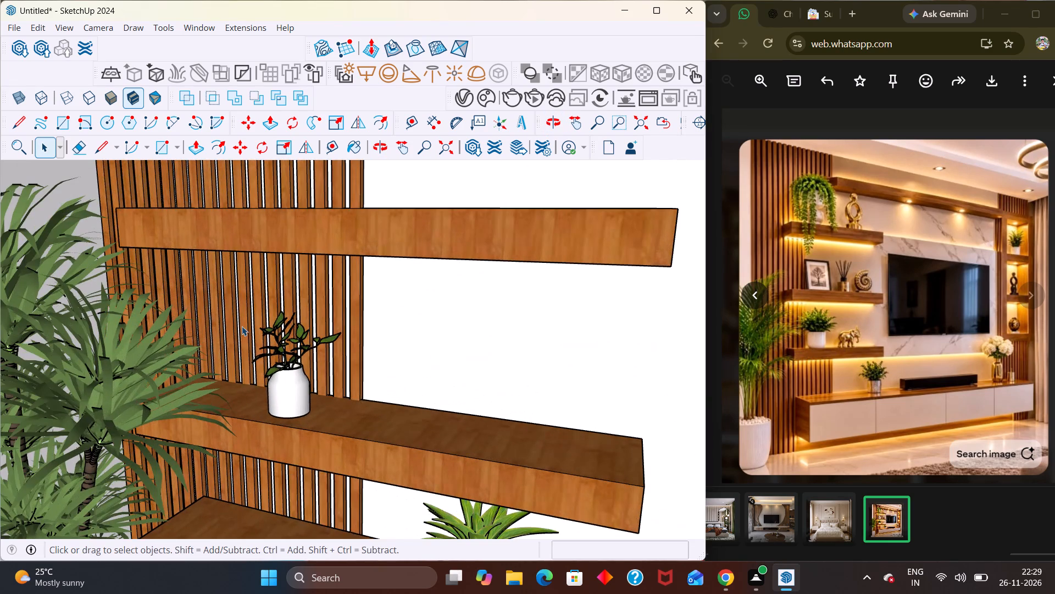
pyautogui.click(285, 377)
pyautogui.press('s')
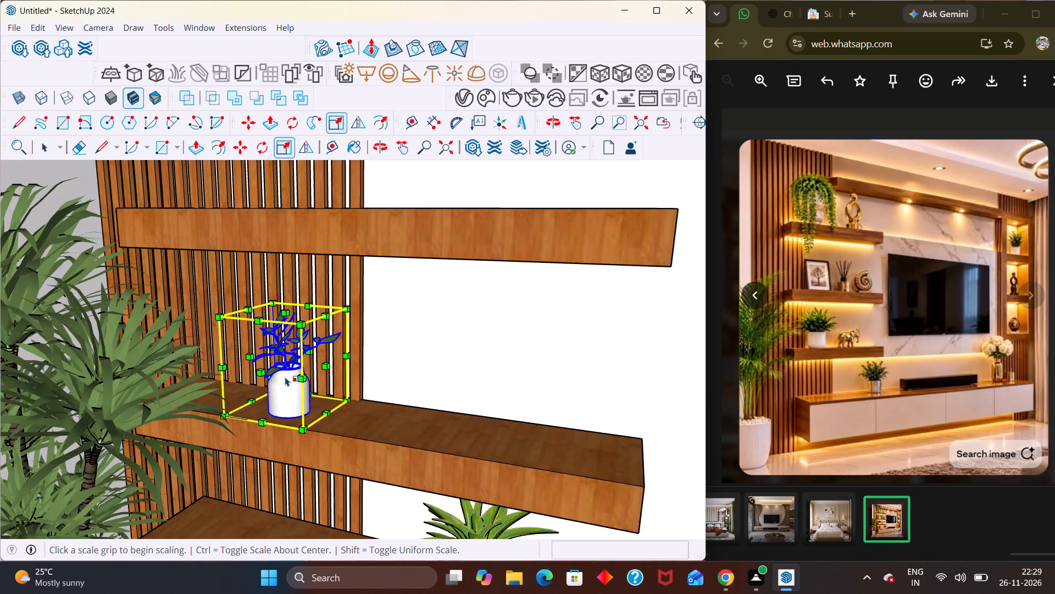
pyautogui.scroll(2, 318, 323)
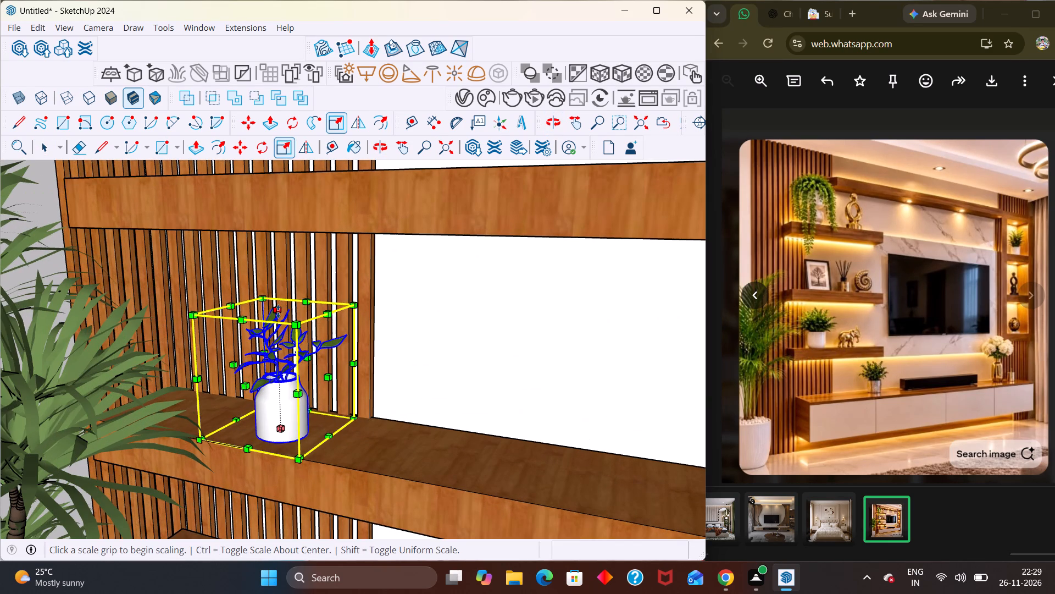
pyautogui.click(278, 311)
pyautogui.click(276, 269)
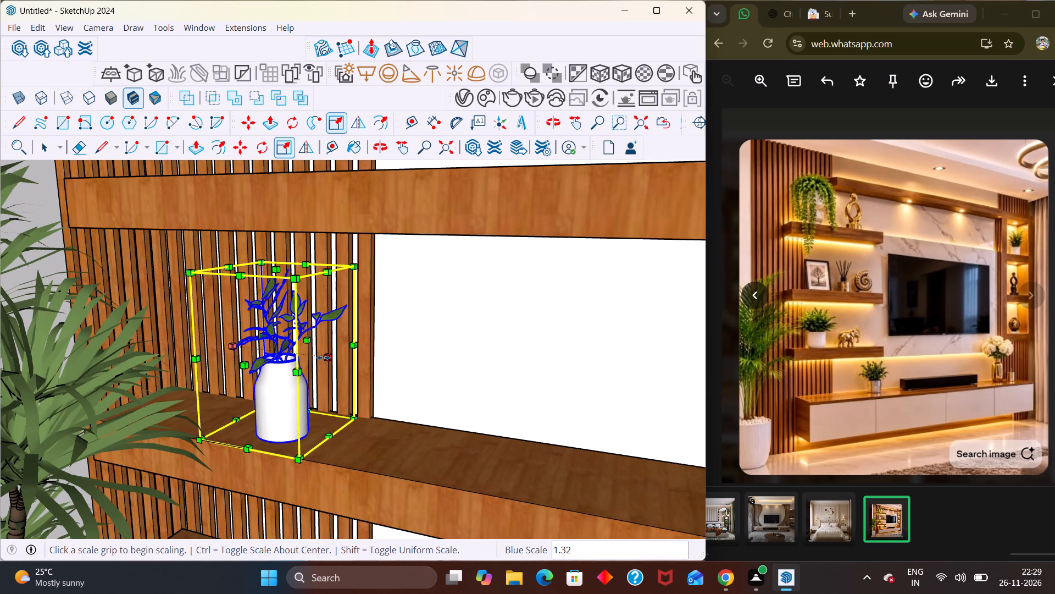
pyautogui.click(325, 360)
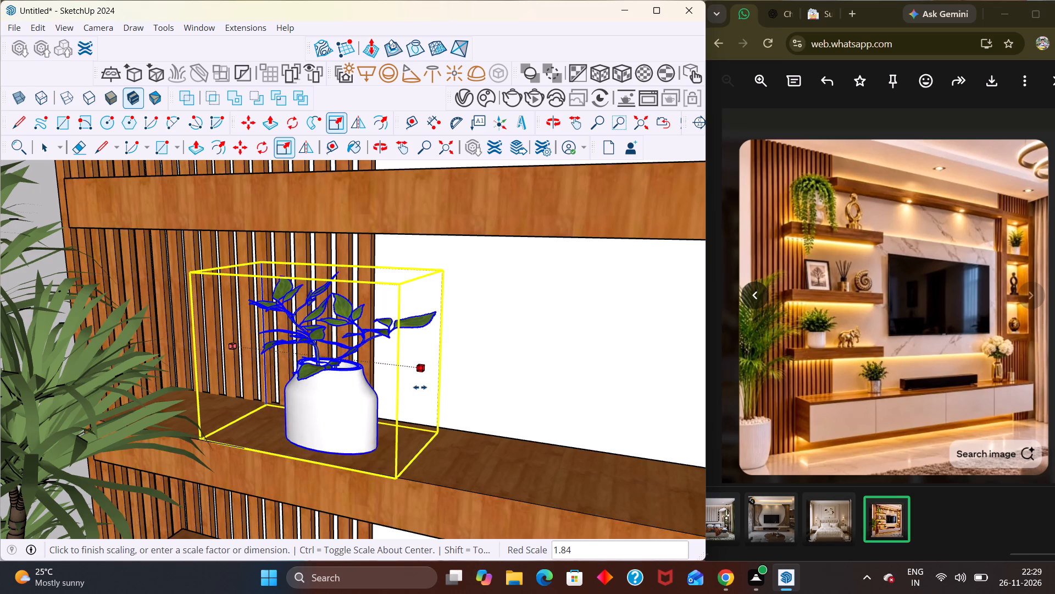
pyautogui.click(397, 370)
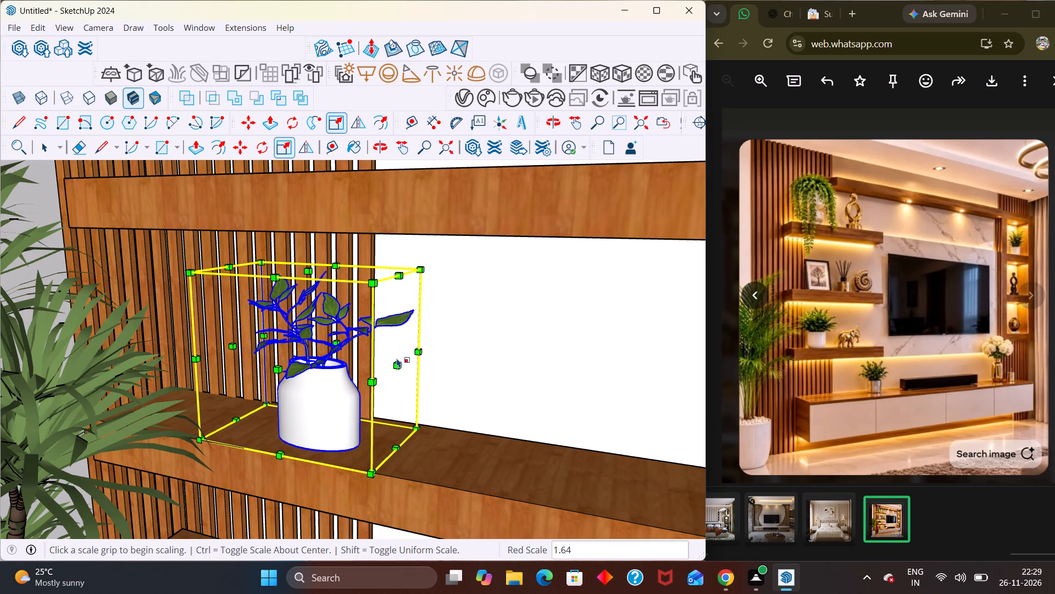
pyautogui.click(309, 276)
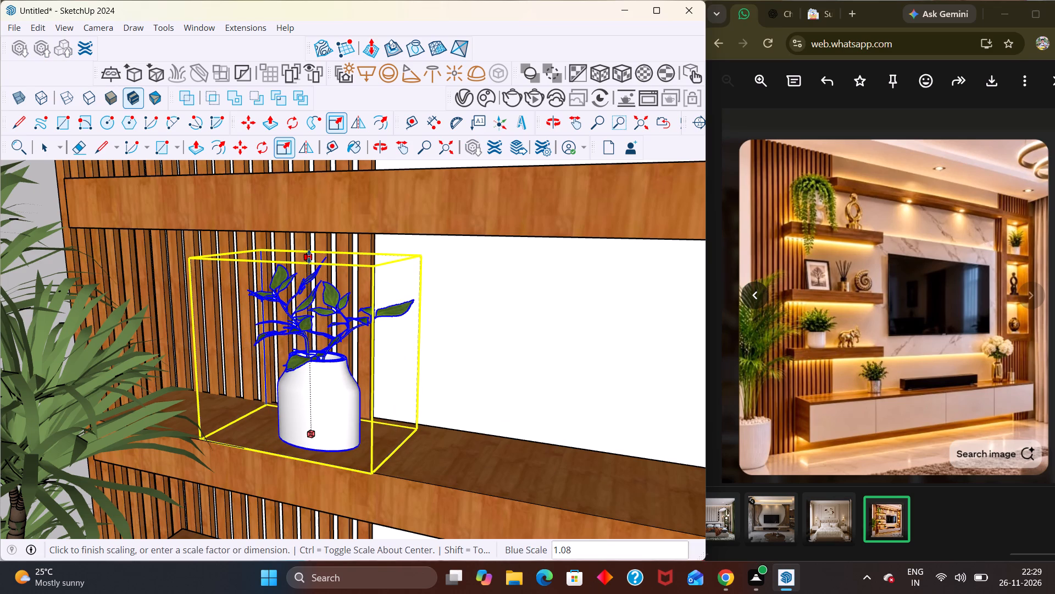
pyautogui.click(310, 251)
pyautogui.scroll(-14, 321, 255)
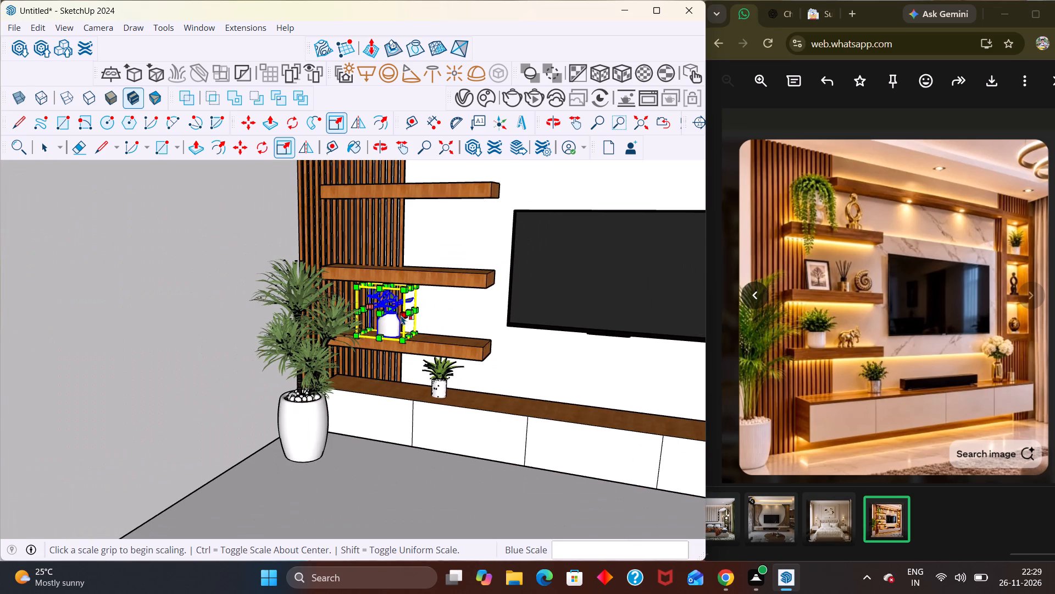
pyautogui.press('space')
pyautogui.scroll(-9, 403, 326)
pyautogui.scroll(2, 408, 359)
pyautogui.scroll(-2, 408, 359)
pyautogui.click(521, 217)
# Examine the resized plant's proportions and position on the lowest shelf, close up and across the whole TV wall, against the reference image.
pyautogui.scroll(8, 481, 266)
pyautogui.moveTo(349, 371); pyautogui.dragTo(484, 269, button='middle')
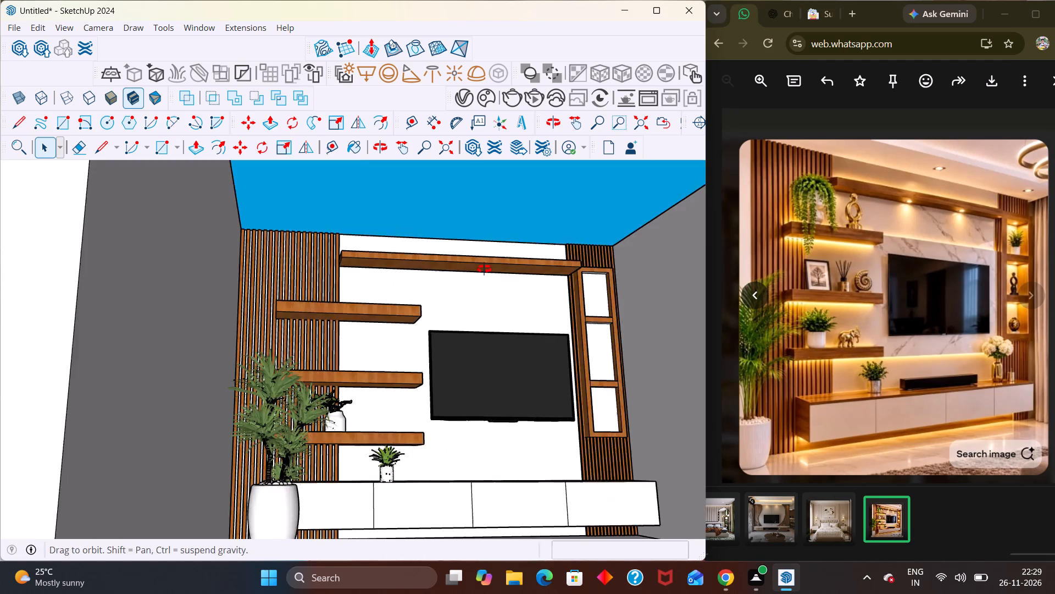
pyautogui.moveTo(484, 269); pyautogui.dragTo(482, 273, button='middle')
pyautogui.scroll(3, 413, 360)
pyautogui.scroll(-3, 397, 372)
pyautogui.moveTo(390, 399); pyautogui.dragTo(333, 407, button='middle')
pyautogui.scroll(7, 346, 438)
pyautogui.moveTo(338, 402); pyautogui.dragTo(329, 509, button='middle')
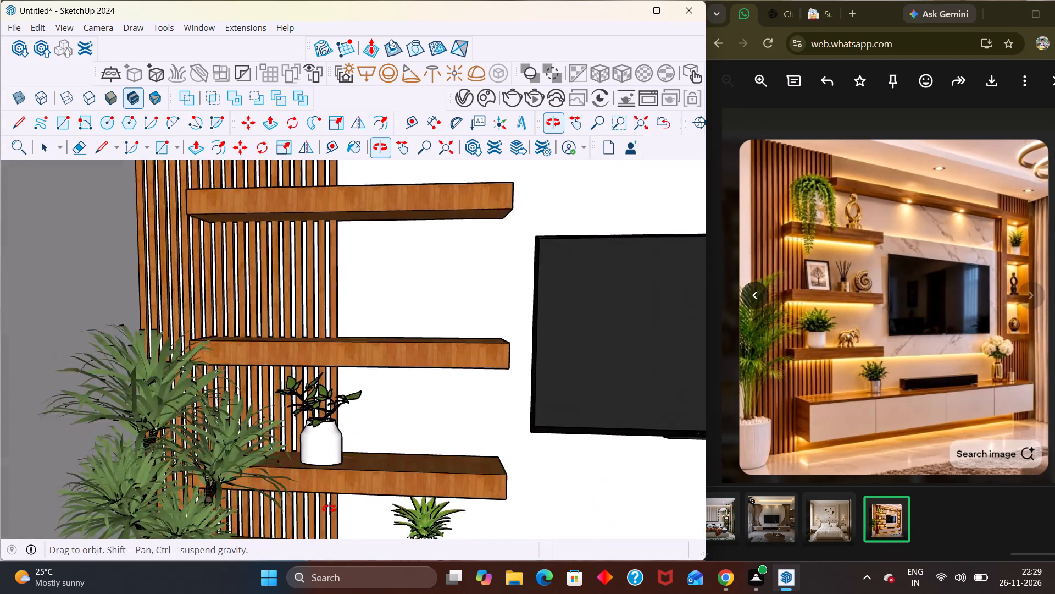
pyautogui.moveTo(329, 509); pyautogui.dragTo(329, 512, button='middle')
pyautogui.scroll(1, 329, 512)
pyautogui.scroll(3, 348, 443)
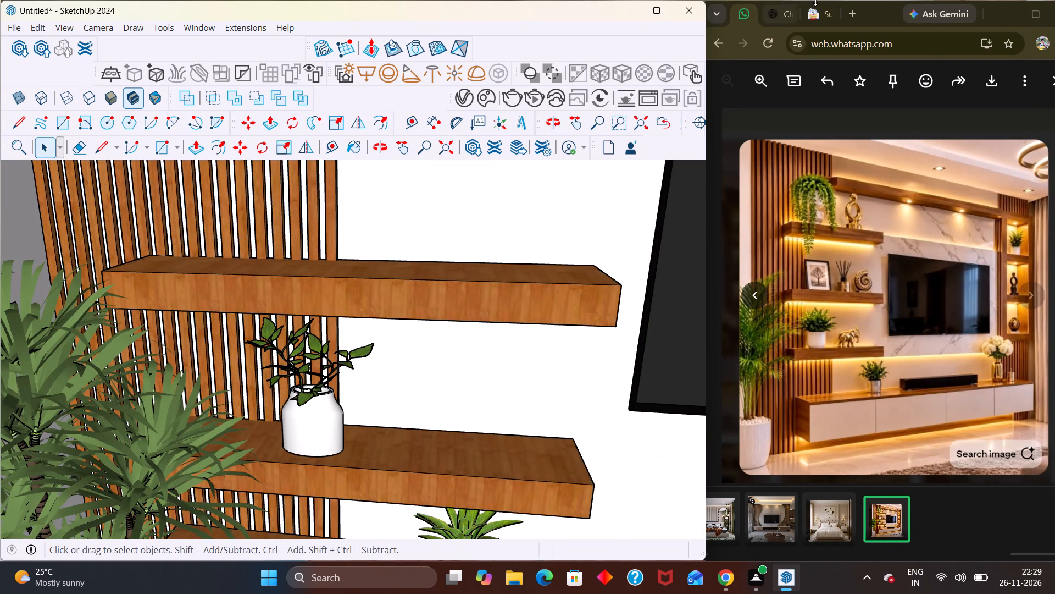
pyautogui.scroll(-6, 636, 197)
pyautogui.scroll(-3, 511, 312)
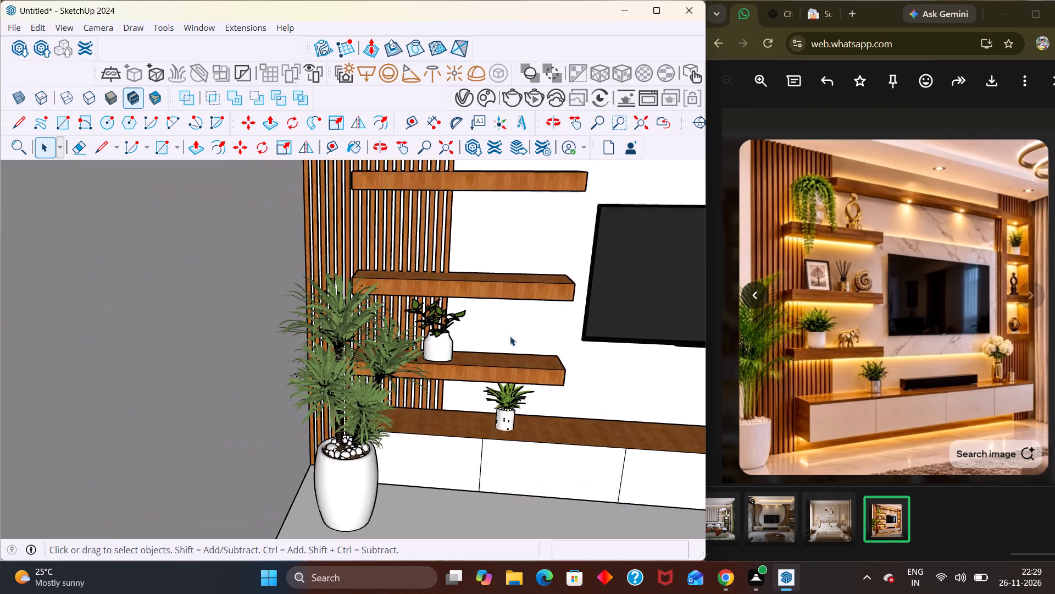
pyautogui.scroll(-5, 510, 334)
pyautogui.moveTo(512, 348); pyautogui.dragTo(478, 363, button='middle')
pyautogui.scroll(-6, 477, 363)
pyautogui.moveTo(525, 350); pyautogui.dragTo(523, 295, button='middle')
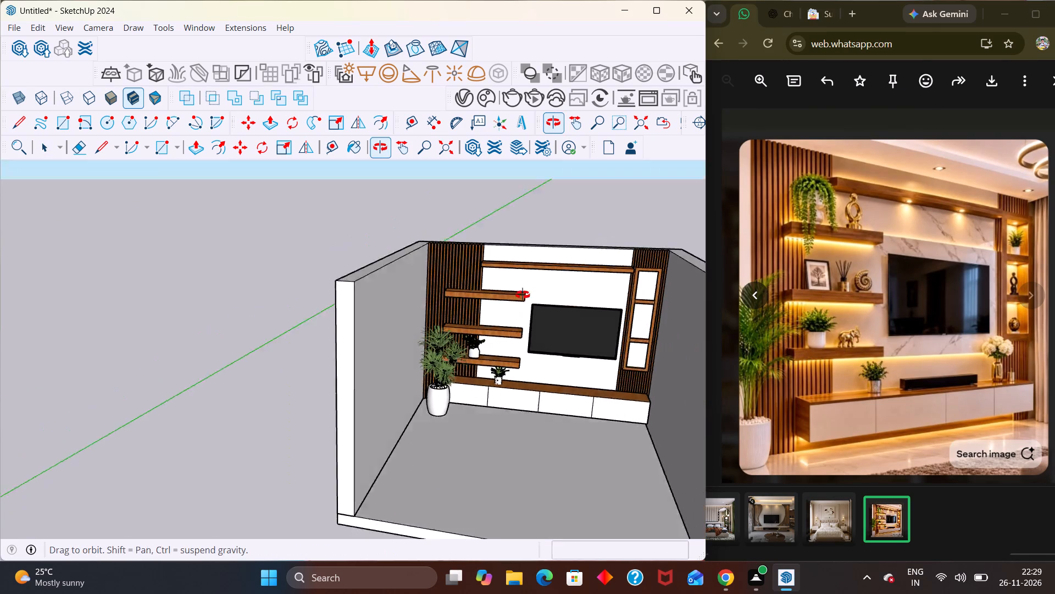
pyautogui.moveTo(523, 295); pyautogui.dragTo(512, 349, button='middle')
pyautogui.scroll(5, 512, 347)
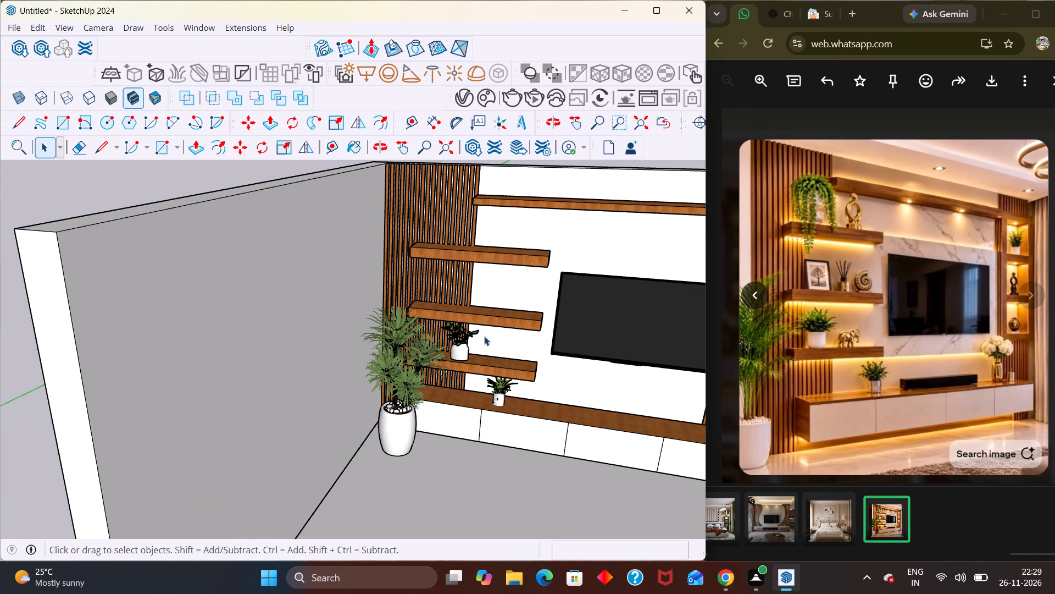
pyautogui.scroll(-3, 461, 328)
pyautogui.moveTo(486, 343); pyautogui.dragTo(485, 332, button='middle')
pyautogui.scroll(1, 486, 343)
pyautogui.scroll(-2, 485, 322)
pyautogui.scroll(1, 474, 377)
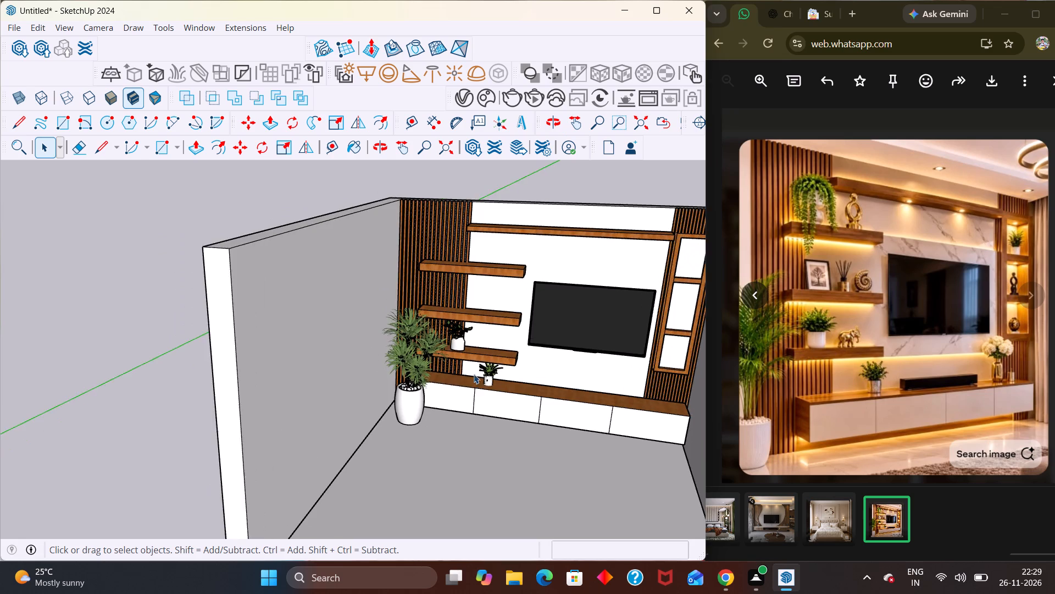
pyautogui.scroll(8, 476, 366)
pyautogui.moveTo(431, 355); pyautogui.dragTo(424, 301, button='middle')
pyautogui.scroll(3, 419, 305)
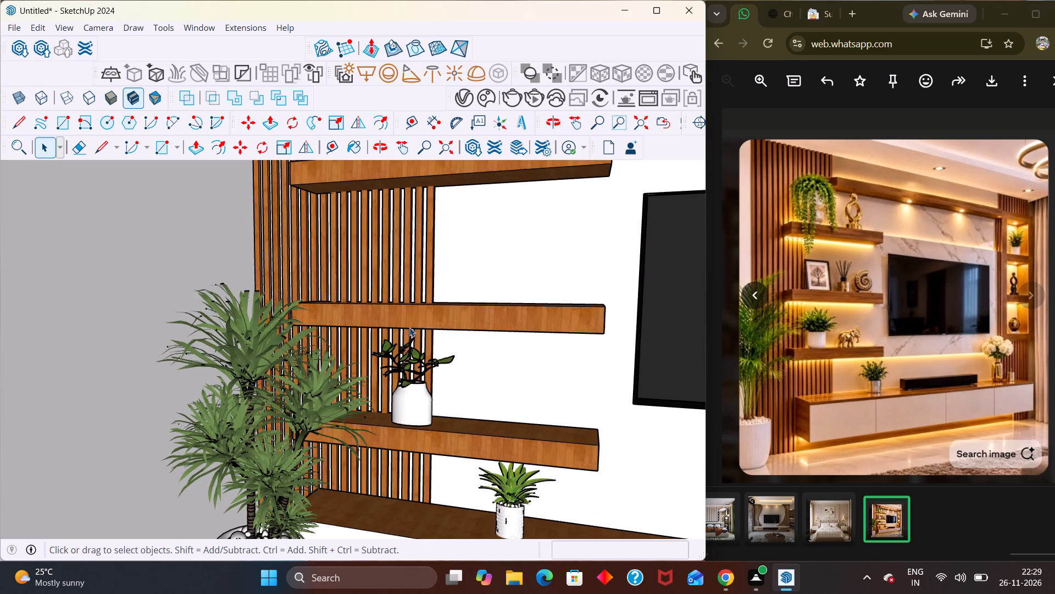
pyautogui.moveTo(403, 422); pyautogui.dragTo(404, 440, button='middle')
pyautogui.scroll(-6, 406, 435)
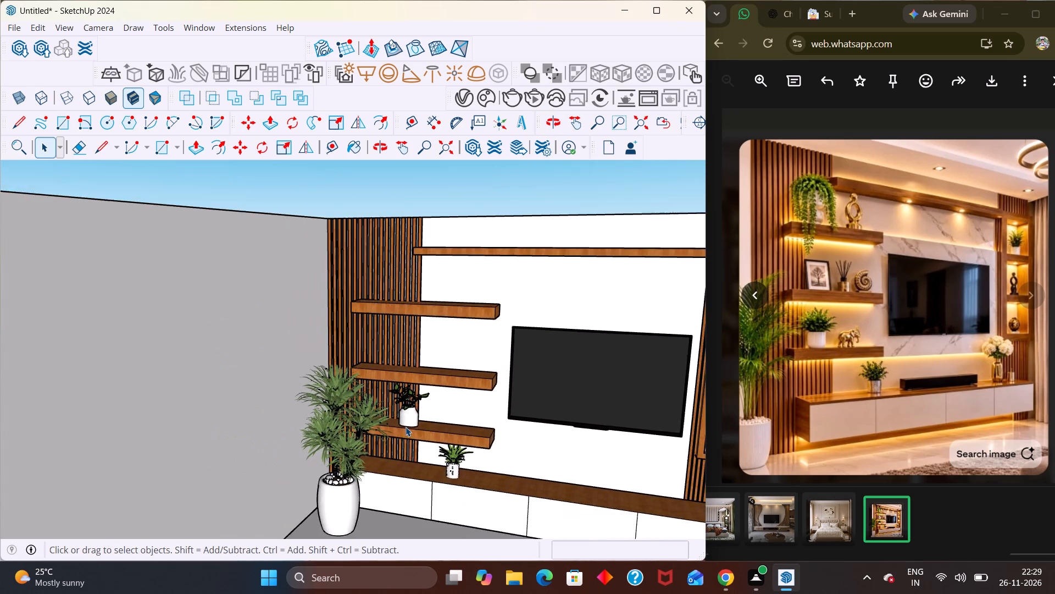
pyautogui.scroll(-10, 406, 427)
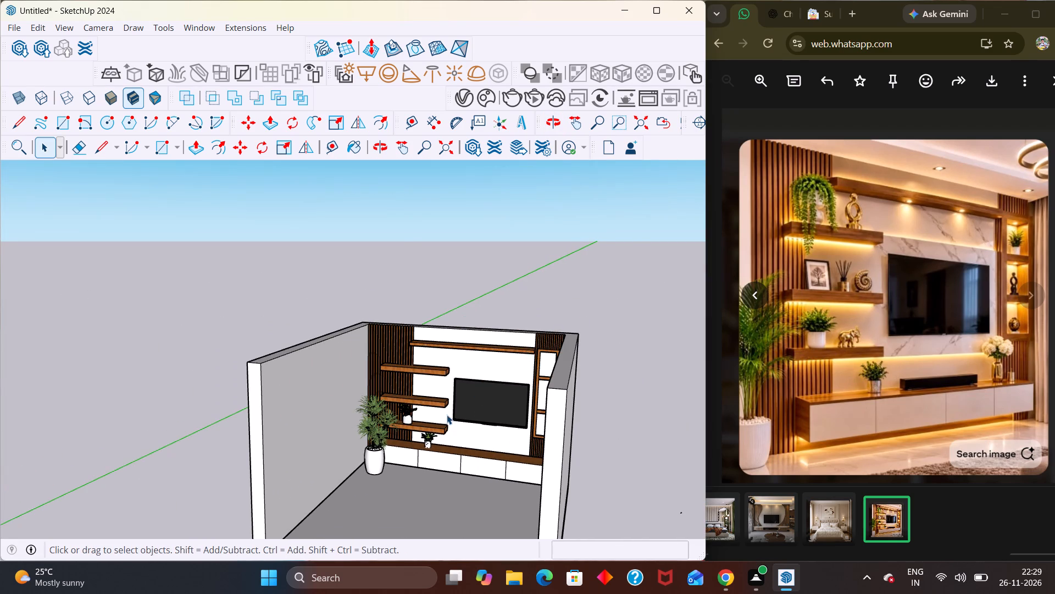
pyautogui.scroll(20, 438, 424)
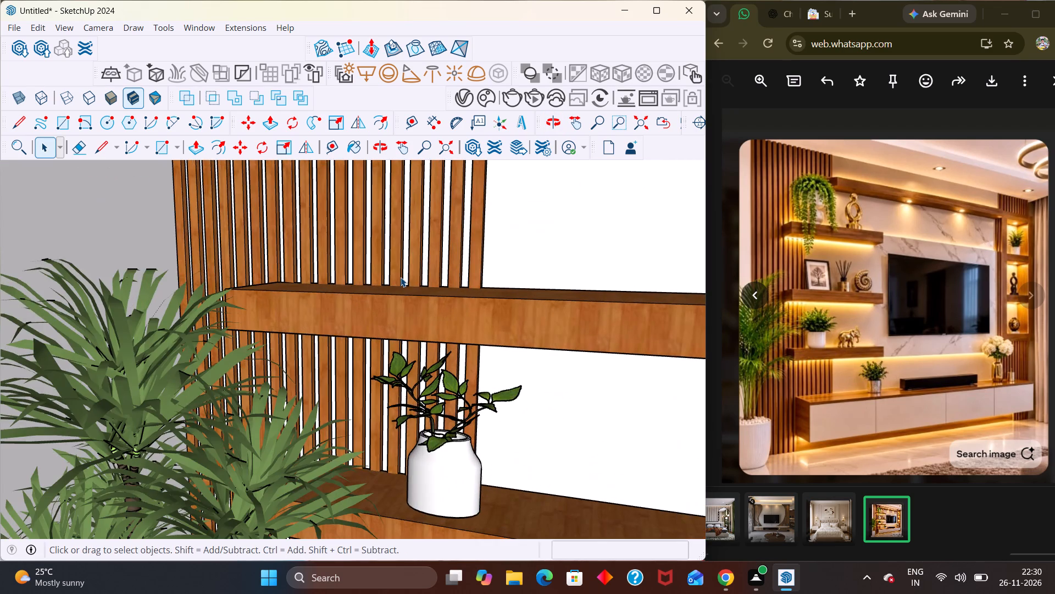
pyautogui.scroll(-2, 388, 305)
pyautogui.scroll(-5, 400, 424)
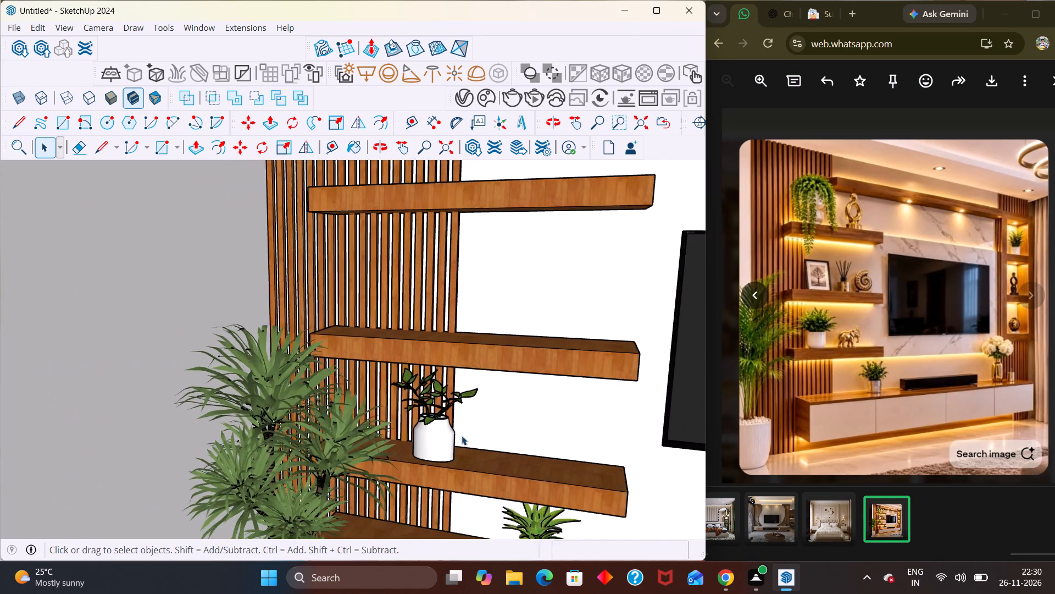
pyautogui.scroll(-15, 461, 422)
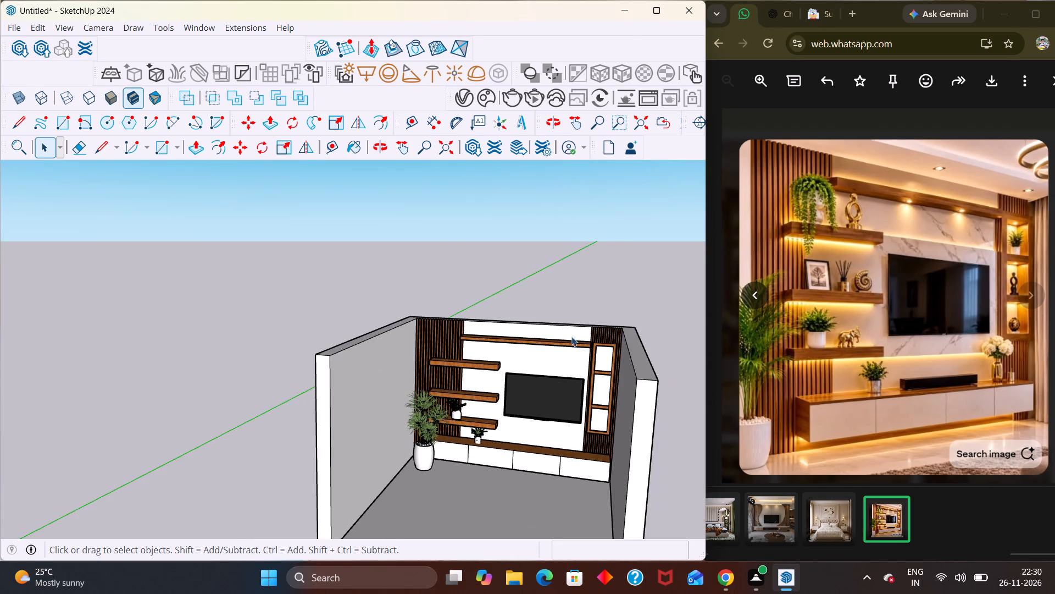
pyautogui.scroll(6, 496, 436)
pyautogui.scroll(5, 429, 411)
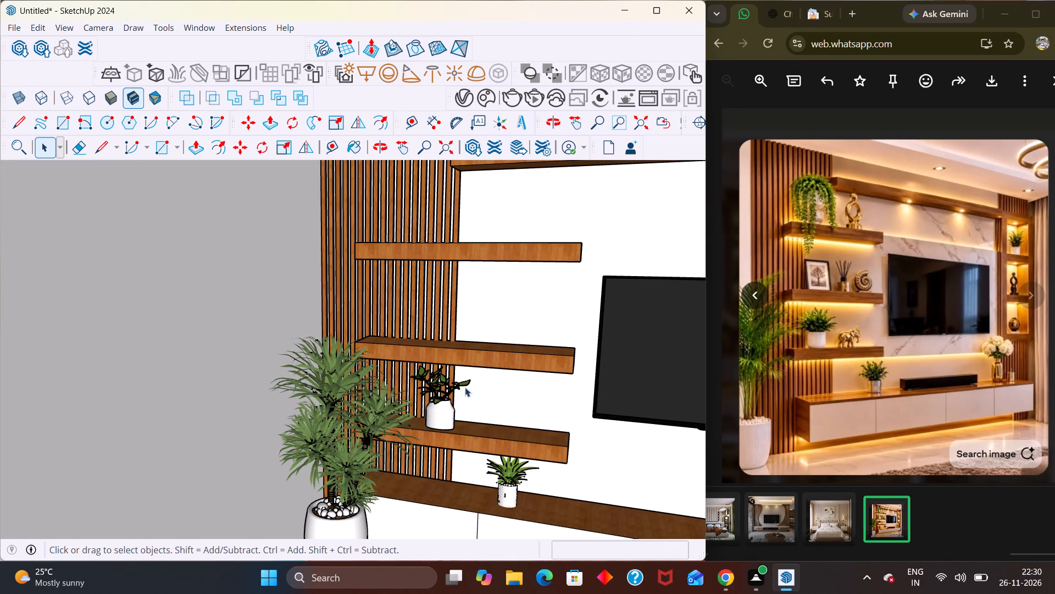
pyautogui.moveTo(482, 400); pyautogui.dragTo(505, 380, button='middle')
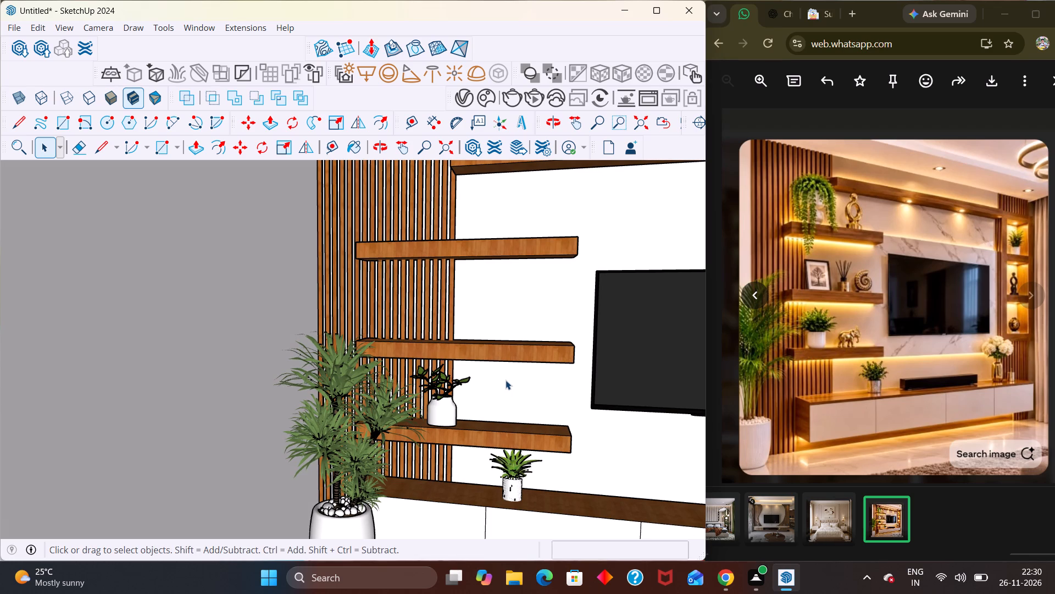
# Inspect the shelf plant, console plant and tall floor plant from above and from the side to check how they sit.
pyautogui.scroll(-13, 484, 393)
pyautogui.moveTo(420, 510); pyautogui.dragTo(381, 326, button='middle')
pyautogui.scroll(-1, 441, 553)
pyautogui.scroll(4, 417, 359)
pyautogui.moveTo(413, 388); pyautogui.dragTo(424, 419, button='middle')
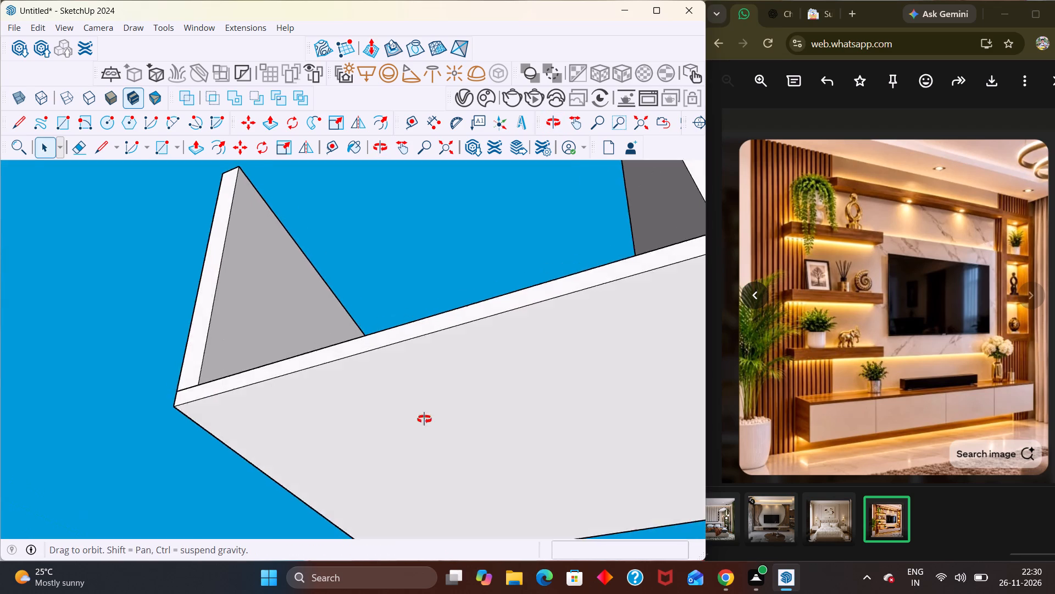
pyautogui.moveTo(424, 419); pyautogui.dragTo(446, 575, button='middle')
pyautogui.scroll(4, 443, 471)
pyautogui.scroll(1, 367, 384)
pyautogui.moveTo(365, 391); pyautogui.dragTo(364, 552, button='middle')
pyautogui.scroll(1, 365, 550)
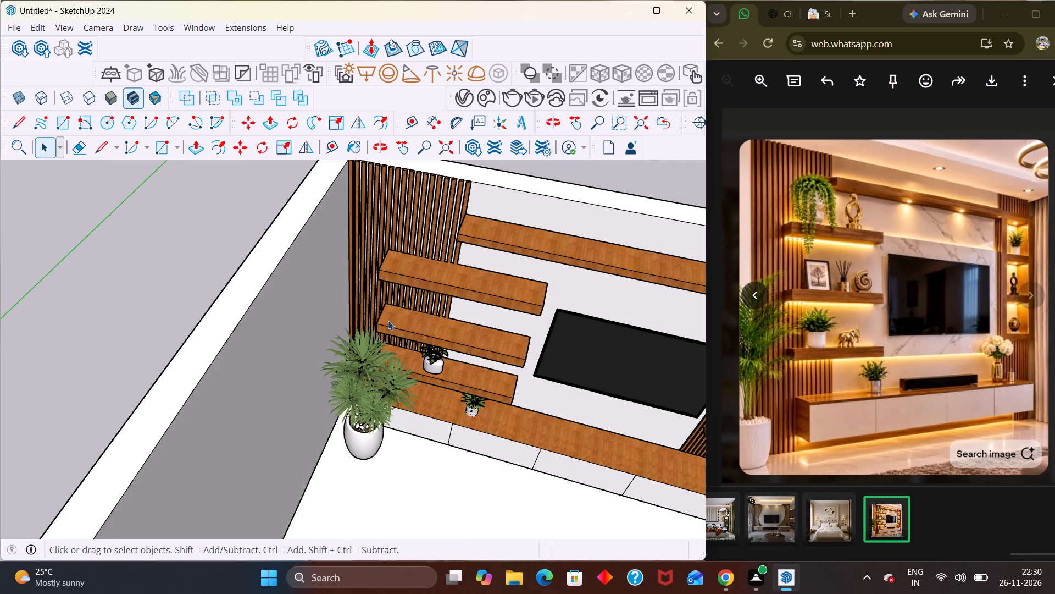
pyautogui.scroll(8, 389, 383)
pyautogui.moveTo(392, 415); pyautogui.dragTo(172, 228, button='middle')
pyautogui.scroll(1, 390, 425)
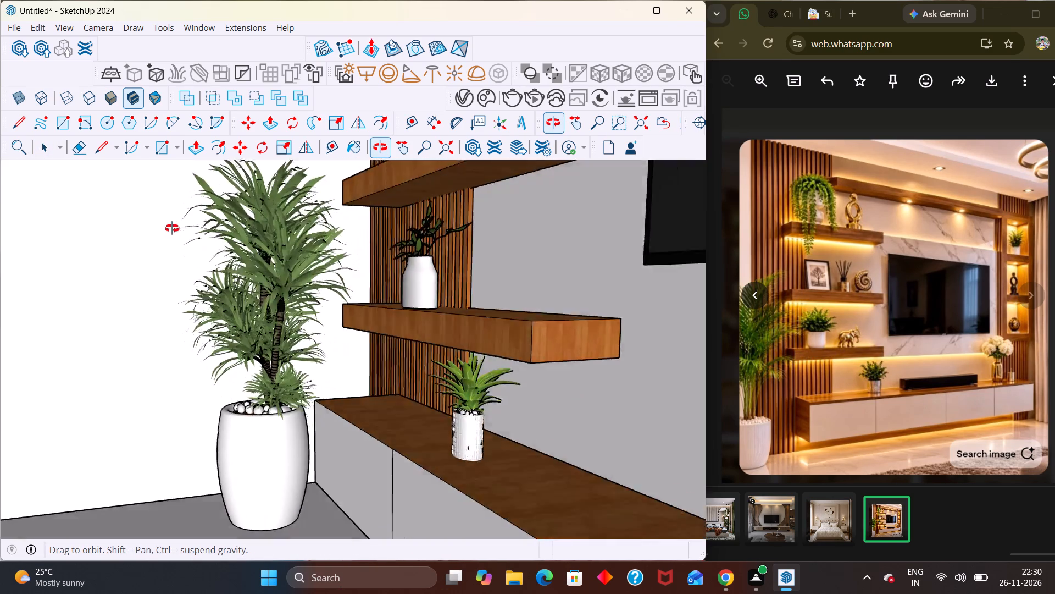
# Examine the placed plants on the floor, console and lowest shelf, close up and across the whole TV wall.
pyautogui.moveTo(172, 228); pyautogui.dragTo(242, 318, button='middle')
pyautogui.scroll(2, 353, 420)
pyautogui.moveTo(318, 441); pyautogui.dragTo(284, 442, button='middle')
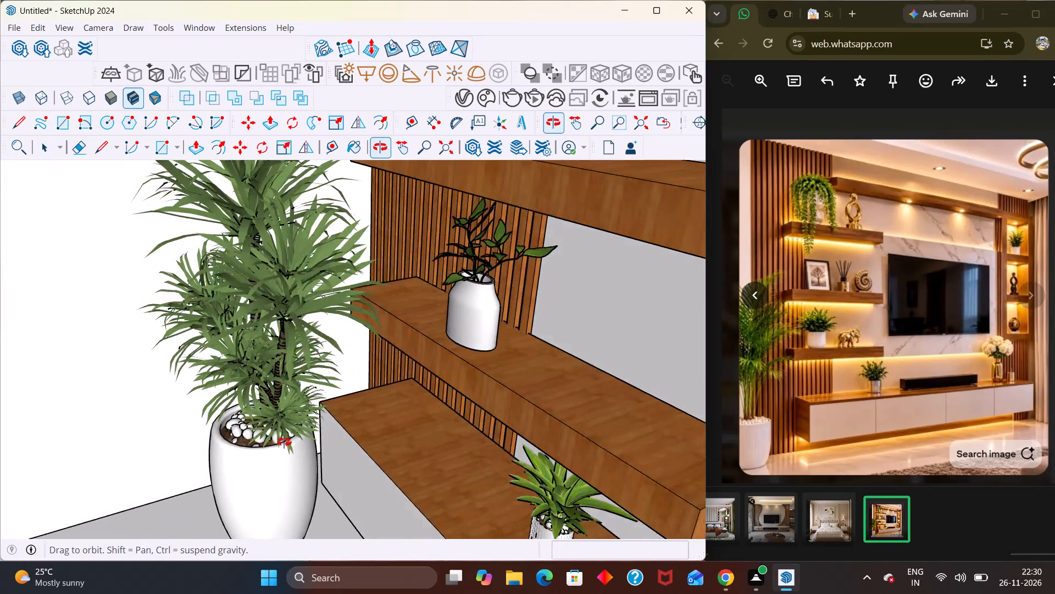
pyautogui.moveTo(284, 442); pyautogui.dragTo(465, 426, button='middle')
pyautogui.middleClick(465, 426)
pyautogui.scroll(-4, 458, 420)
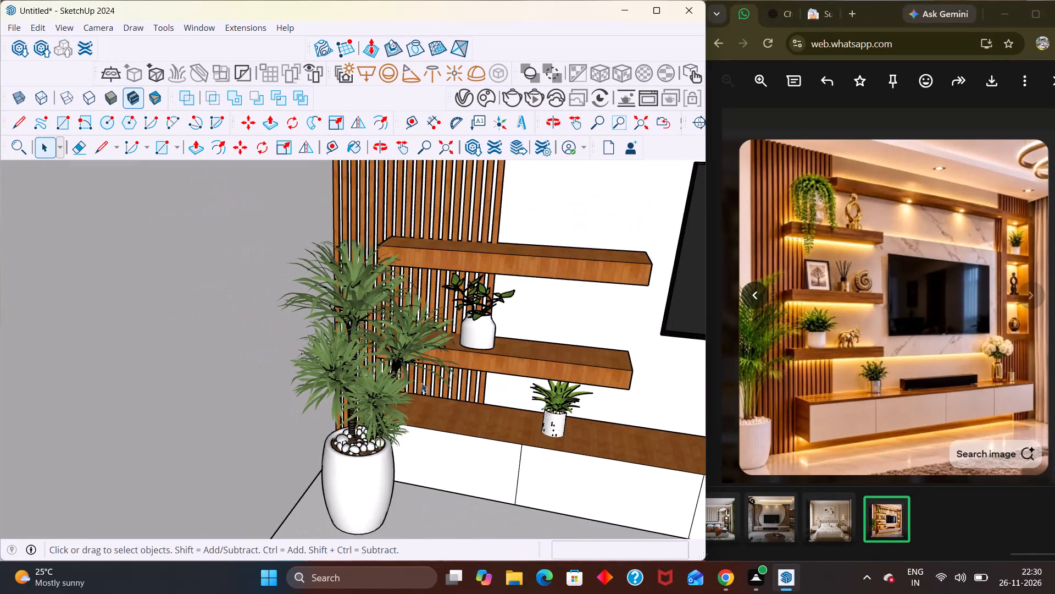
pyautogui.scroll(-19, 421, 383)
pyautogui.moveTo(609, 322); pyautogui.dragTo(609, 321, button='middle')
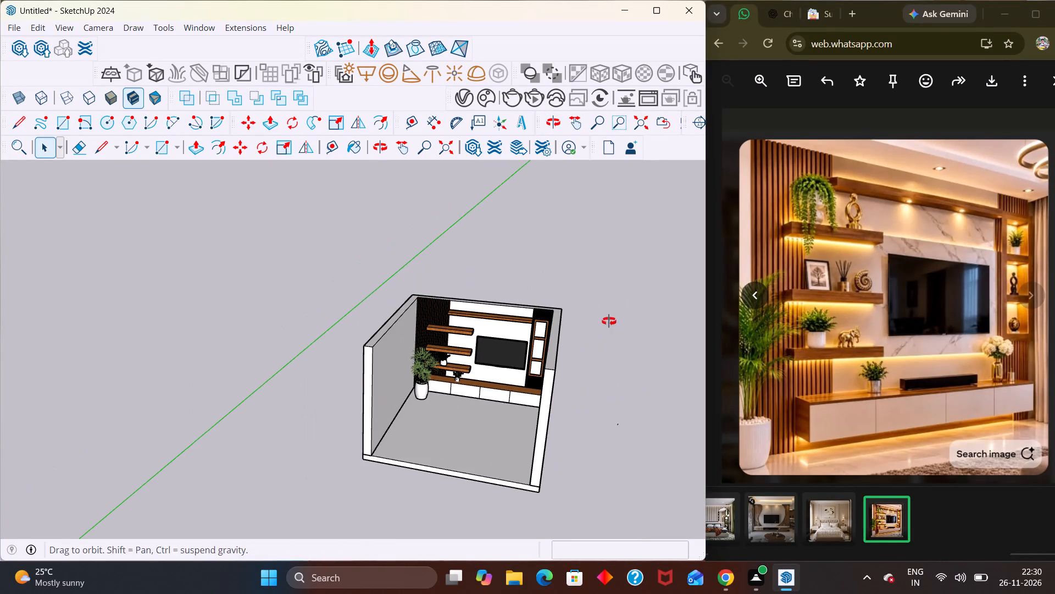
pyautogui.moveTo(609, 321); pyautogui.dragTo(614, 315, button='middle')
pyautogui.scroll(9, 493, 350)
pyautogui.scroll(3, 426, 385)
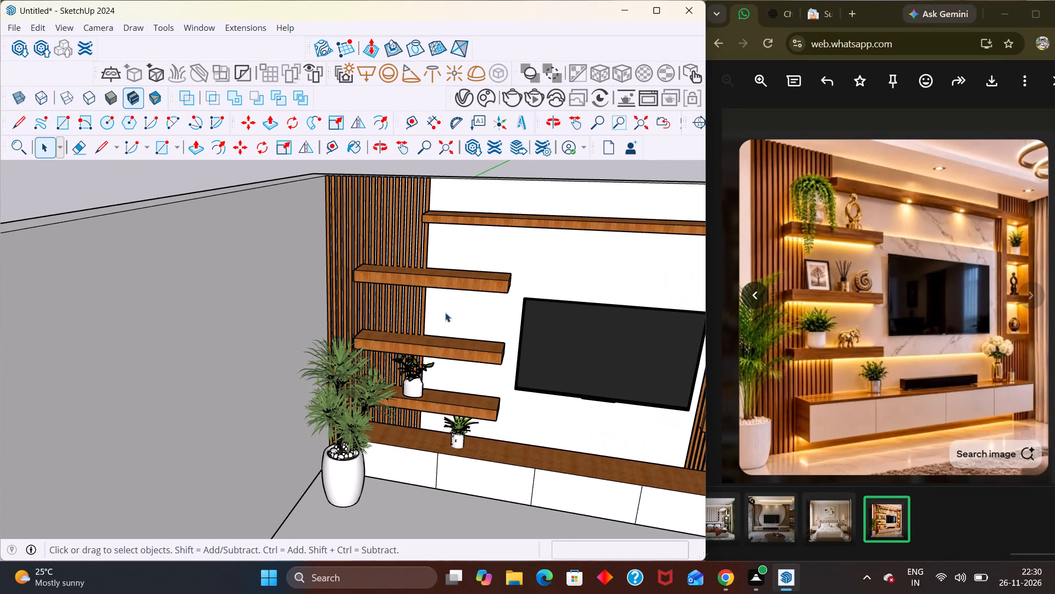
pyautogui.scroll(-1, 441, 371)
# Search 3D Warehouse for "elephant" and look through the first models for a shelf figurine.
pyautogui.click(16, 52)
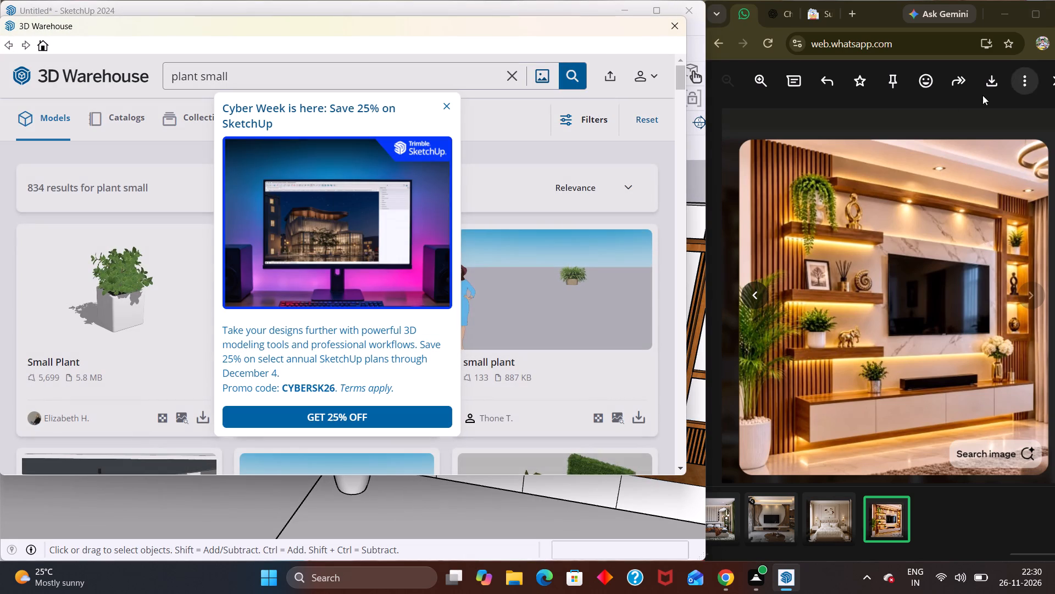
pyautogui.click(440, 107)
pyautogui.scroll(-4, 405, 131)
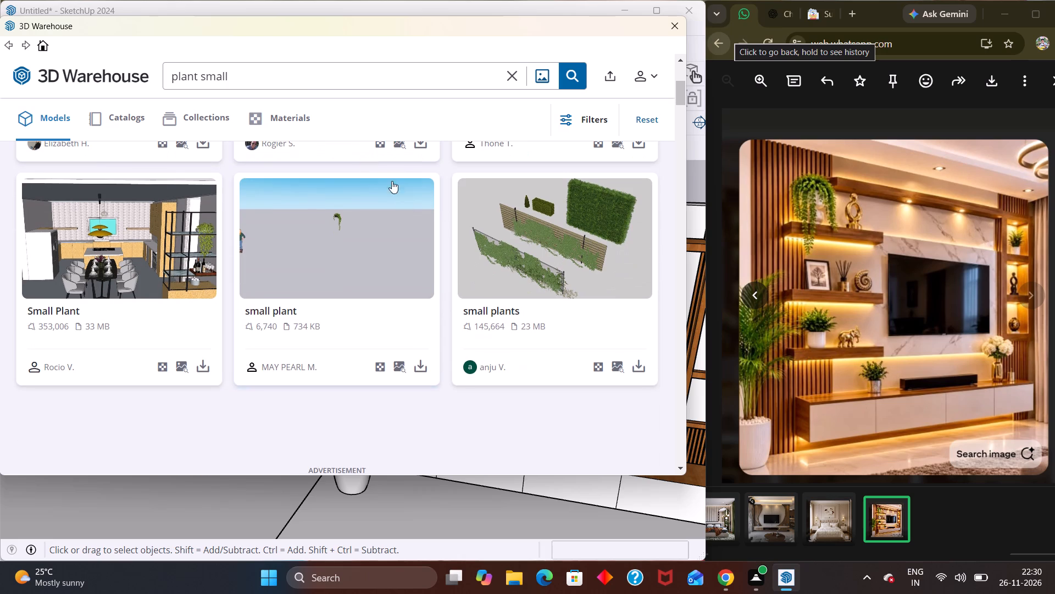
pyautogui.click(303, 75)
pyautogui.press('BackSpace')
pyautogui.press('BackSpace')
pyautogui.press('BackSpace')
pyautogui.press('BackSpace')
pyautogui.press('BackSpace')
pyautogui.press('BackSpace')
pyautogui.press('BackSpace')
pyautogui.press('BackSpace')
pyautogui.press('BackSpace')
pyautogui.press('BackSpace')
pyautogui.press('BackSpace')
pyautogui.press('BackSpace')
pyautogui.press('BackSpace')
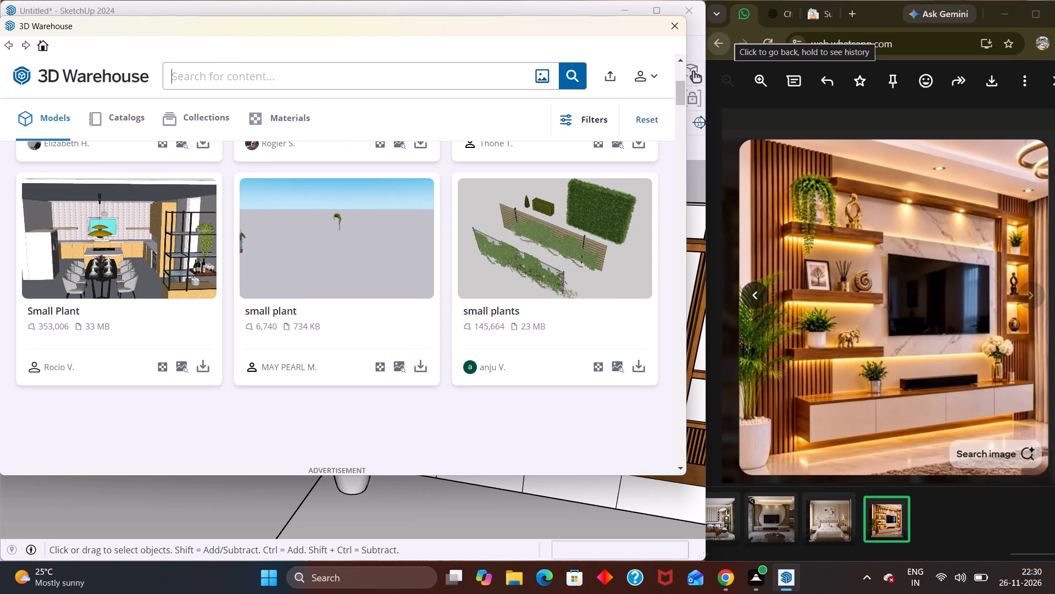
pyautogui.write('el')
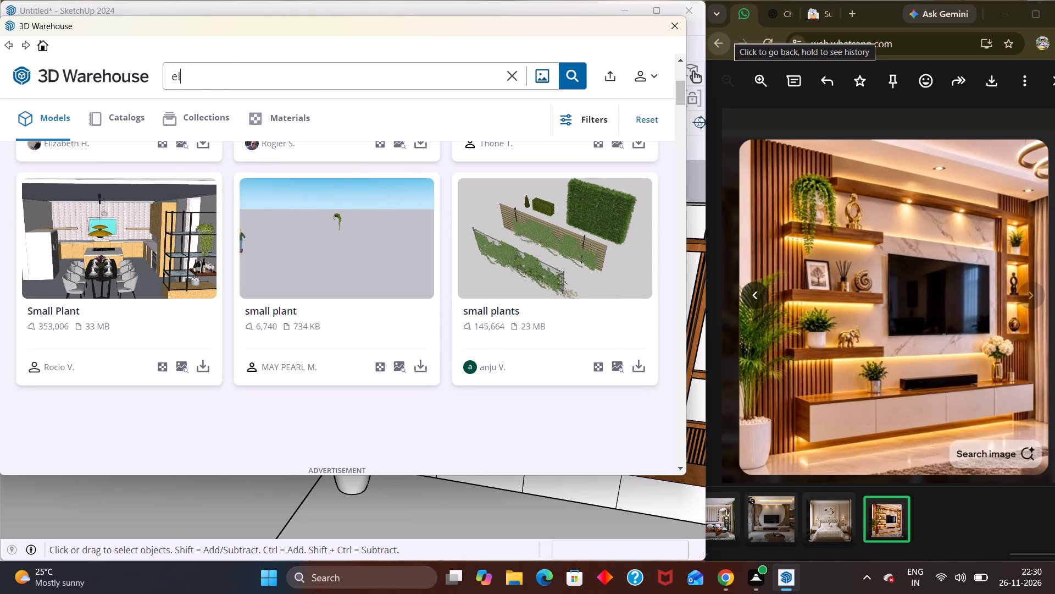
pyautogui.press('e')
pyautogui.write('pk')
pyautogui.press('BackSpace')
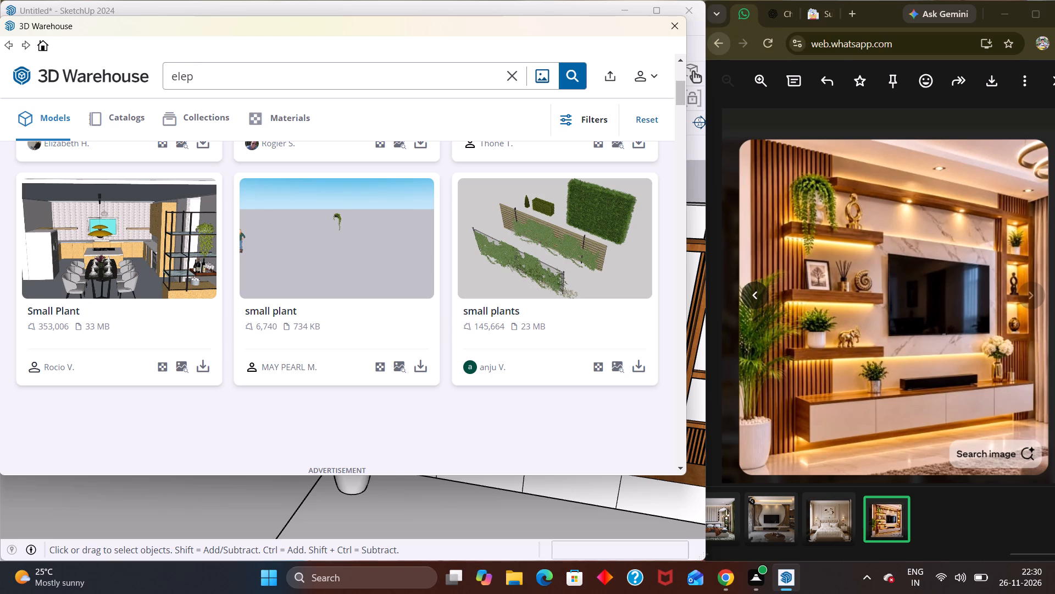
pyautogui.write('hant')
pyautogui.press('Return')
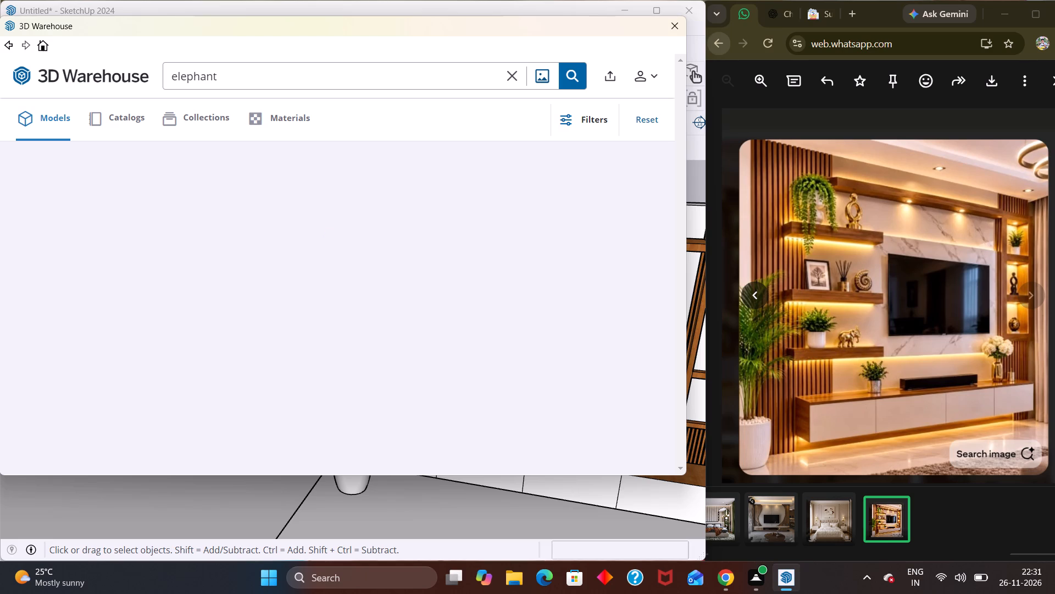
pyautogui.scroll(-2, 326, 178)
pyautogui.scroll(-3, 325, 259)
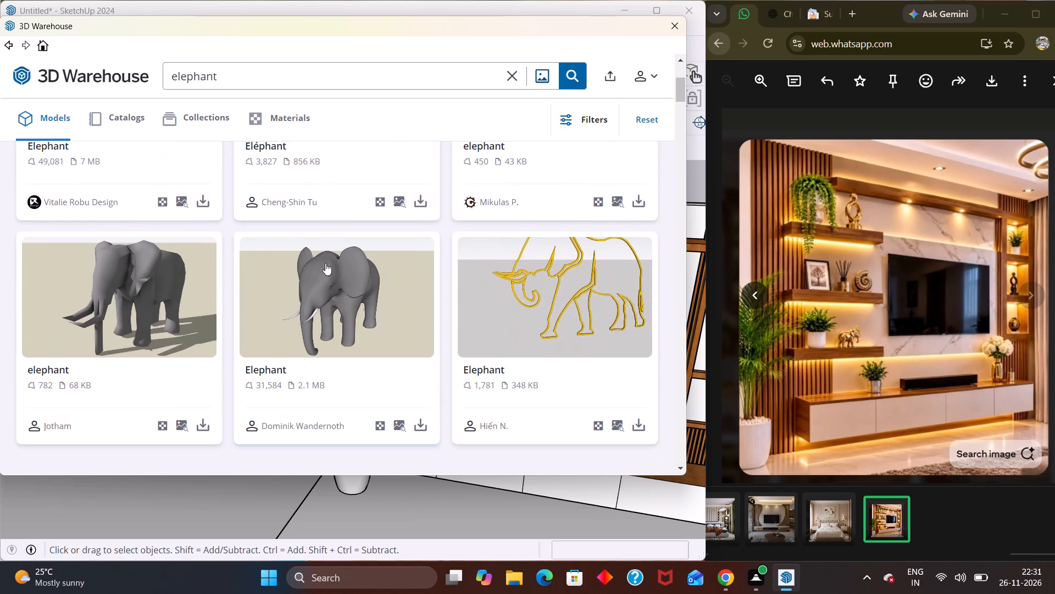
pyautogui.scroll(-1, 323, 269)
# Refine the model search to "elephant png" and look through the results.
pyautogui.click(258, 87)
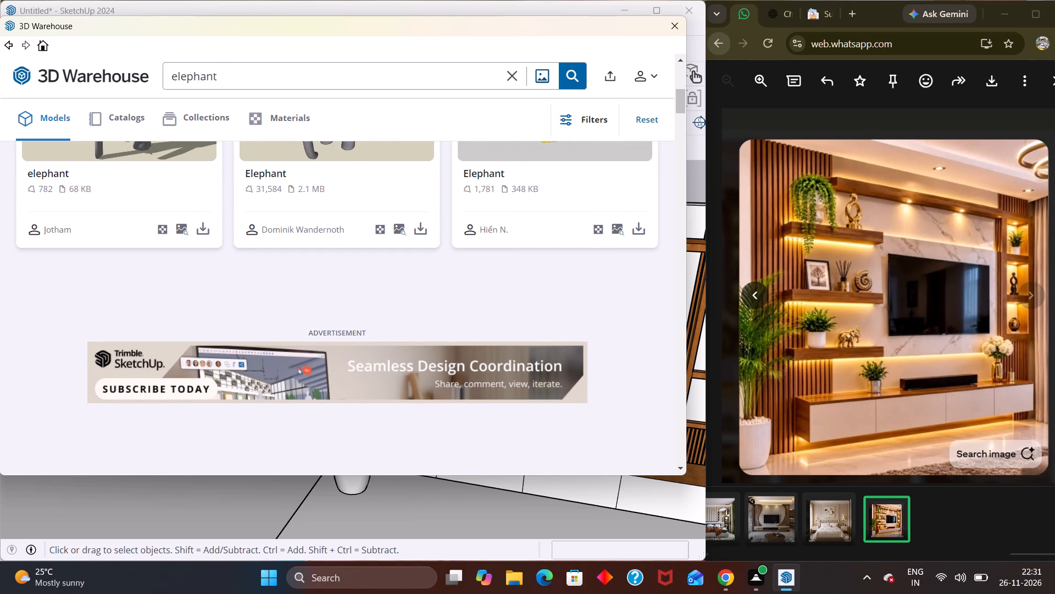
pyautogui.press('space')
pyautogui.write('png')
pyautogui.press('Return')
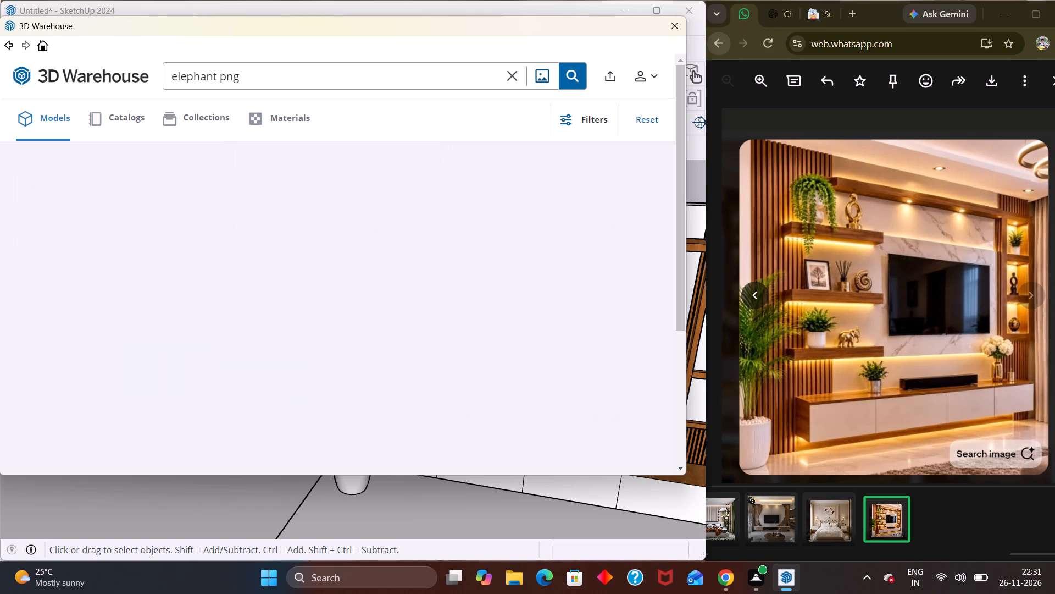
pyautogui.scroll(-1, 308, 226)
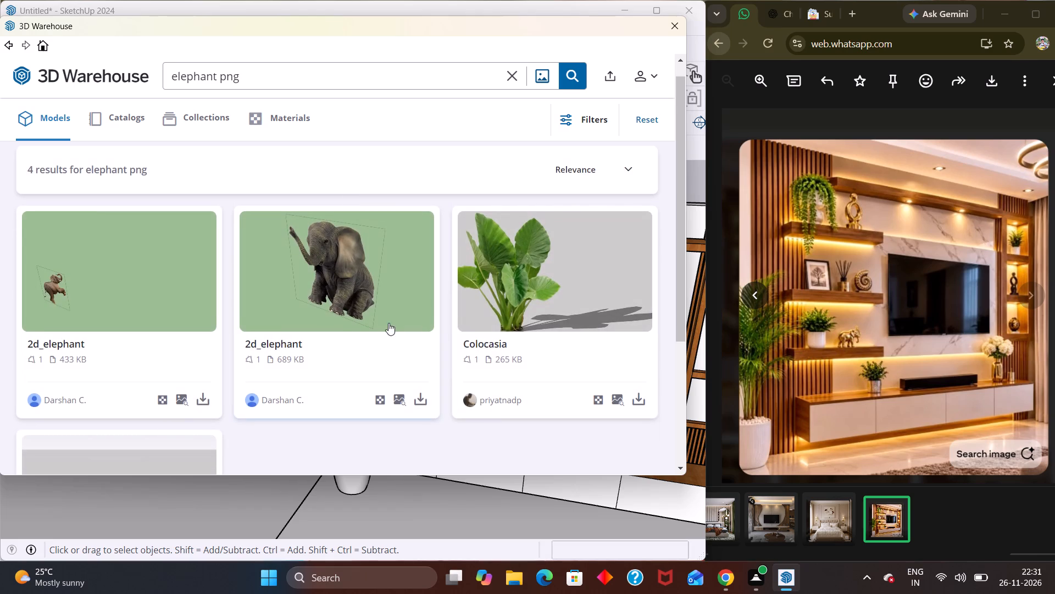
pyautogui.scroll(-10, 365, 305)
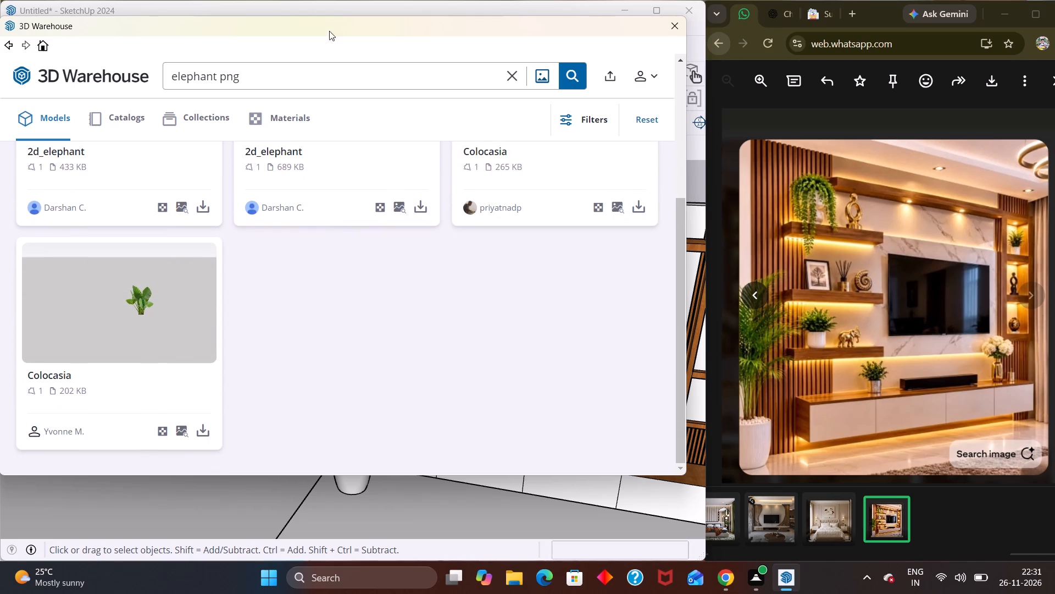
# Change the model search to "elephant thing" and look through the results for a decorative elephant.
pyautogui.click(301, 84)
pyautogui.press('BackSpace')
pyautogui.press('BackSpace')
pyautogui.press('BackSpace')
pyautogui.press('r')
pyautogui.press('BackSpace')
pyautogui.write('thing')
pyautogui.press('Return')
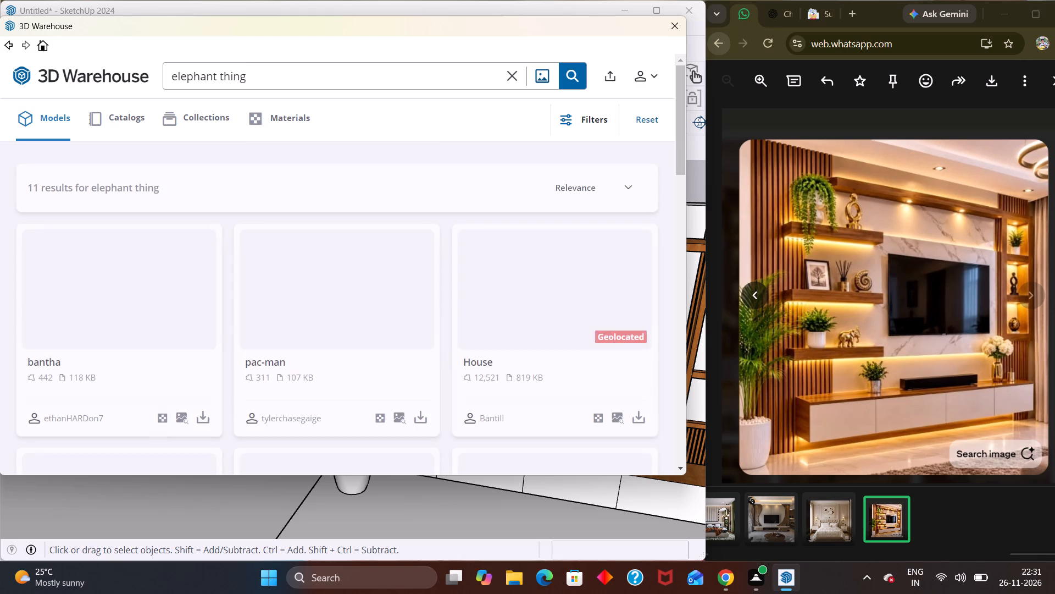
pyautogui.scroll(-3, 346, 277)
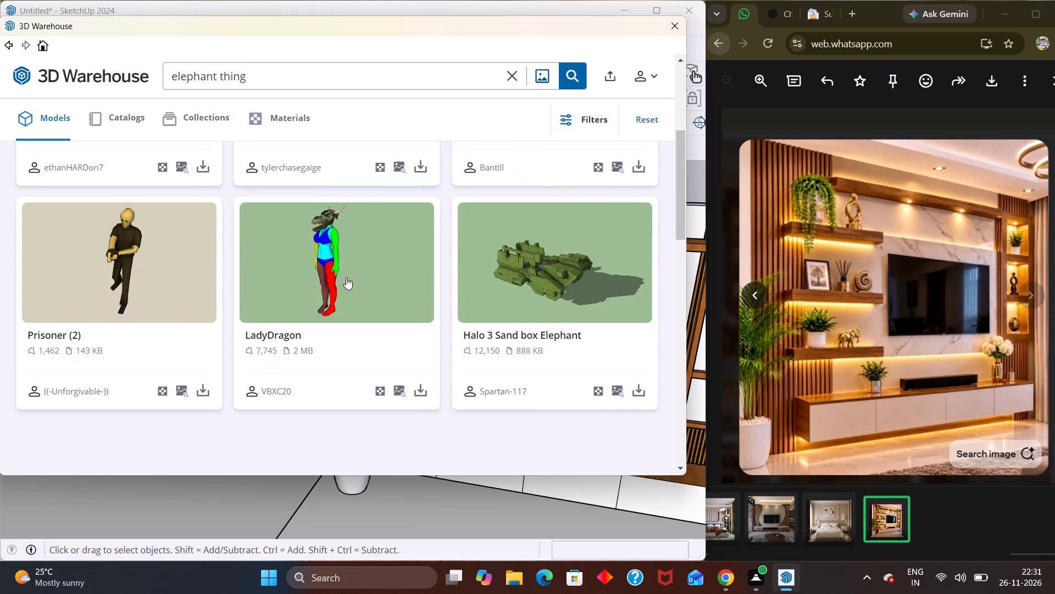
pyautogui.scroll(-9, 346, 277)
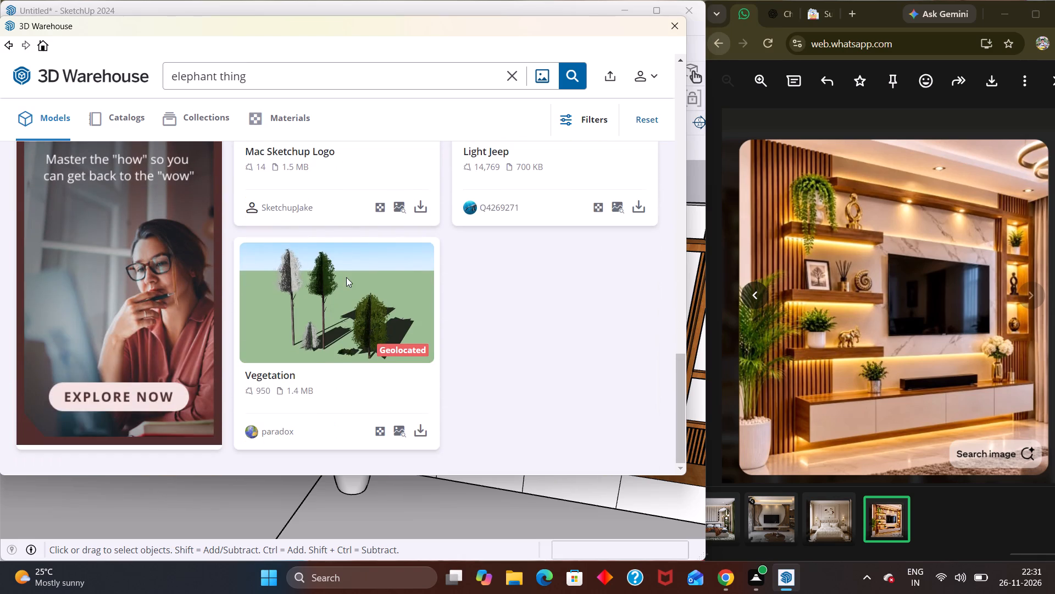
pyautogui.scroll(-3, 346, 277)
pyautogui.scroll(7, 346, 277)
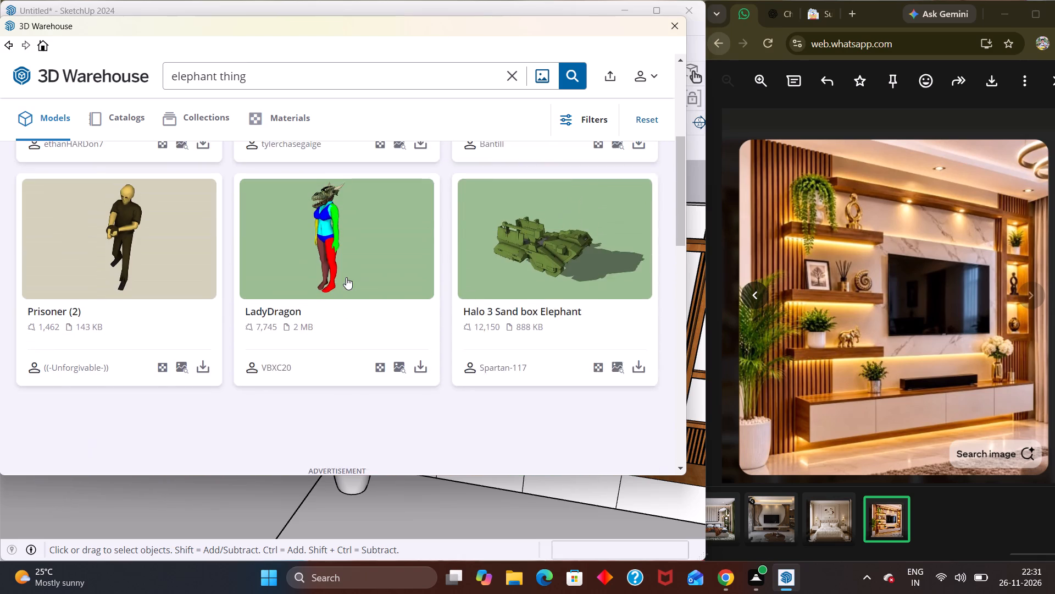
pyautogui.scroll(4, 346, 277)
pyautogui.scroll(-2, 346, 277)
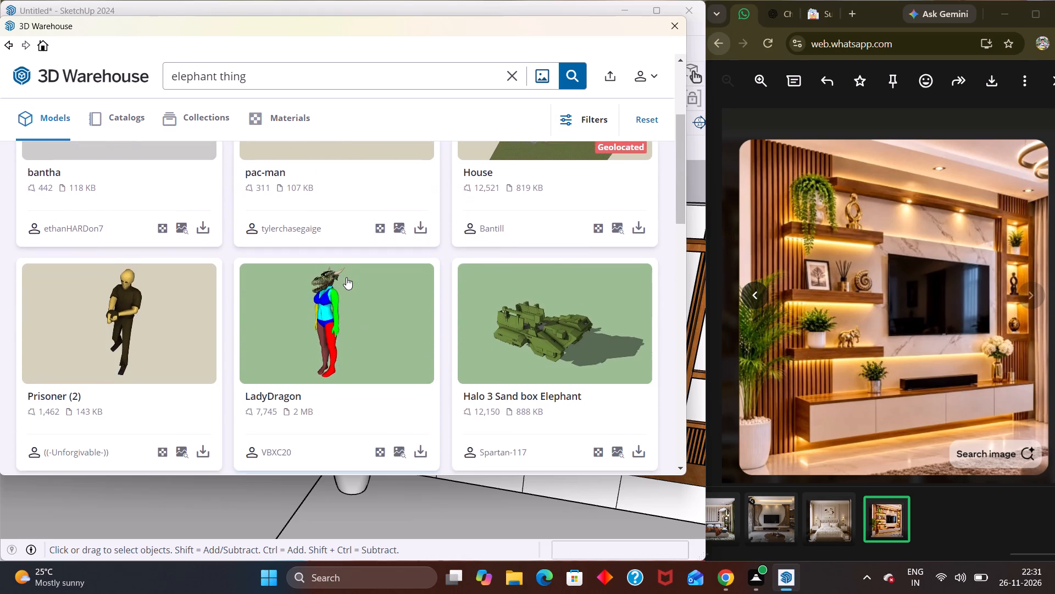
pyautogui.scroll(-4, 346, 277)
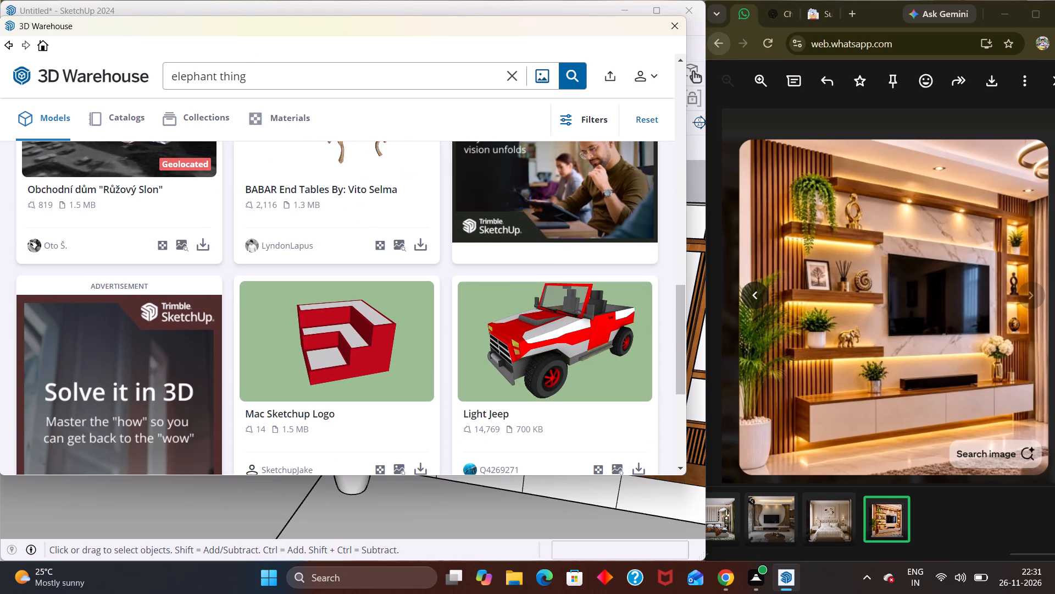
# Search the model library for "elephant" again.
pyautogui.click(274, 75)
pyautogui.press('BackSpace')
pyautogui.press('BackSpace')
pyautogui.press('BackSpace')
pyautogui.press('BackSpace')
pyautogui.press('BackSpace')
pyautogui.press('Return')
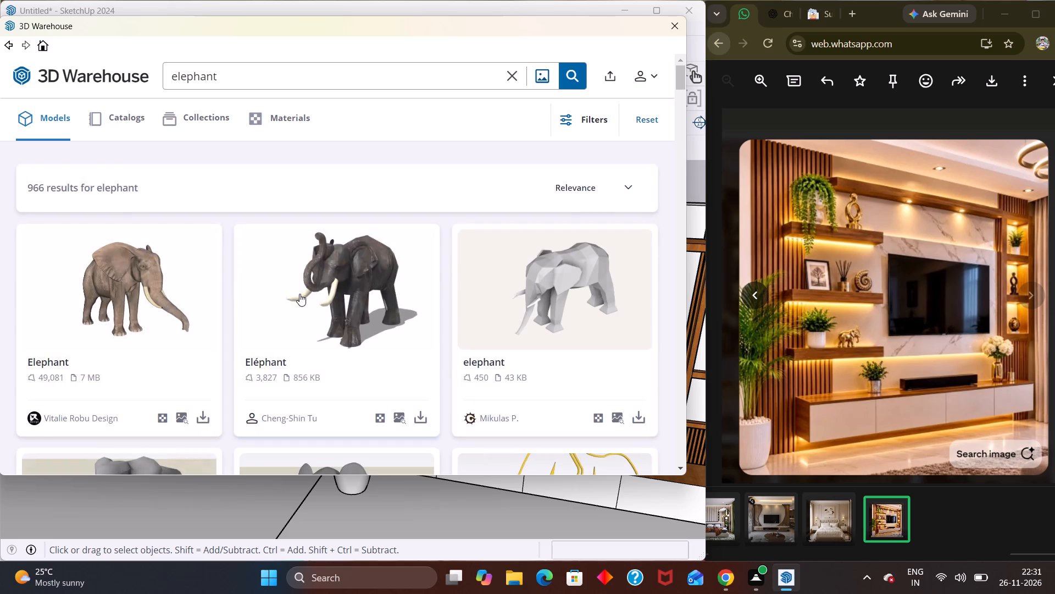
# Look through the "elephant" model results for a decorative figurine that suits the shelf.
pyautogui.scroll(-2, 299, 294)
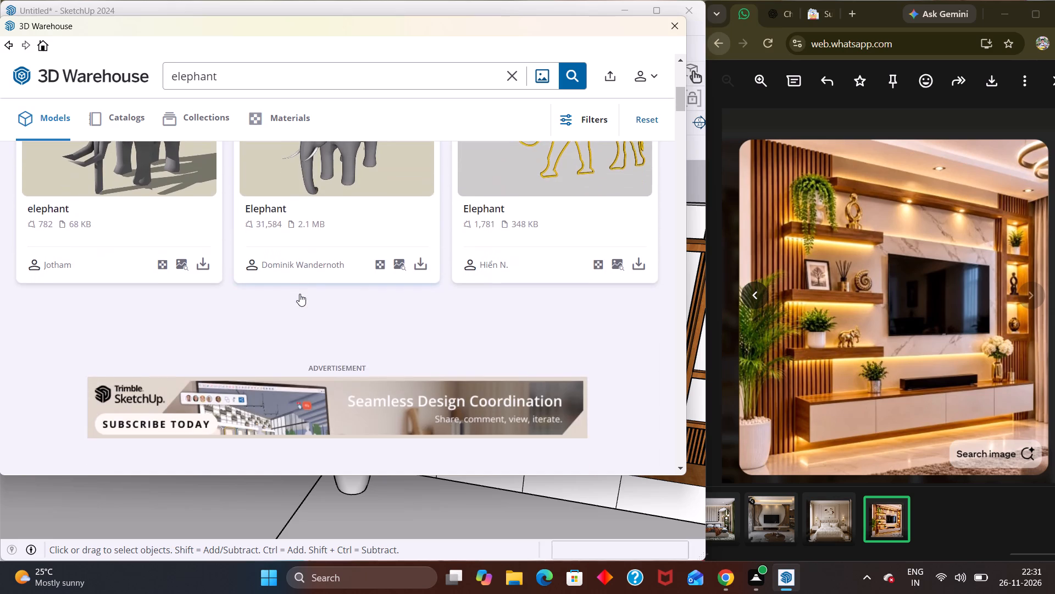
pyautogui.scroll(3, 299, 294)
pyautogui.scroll(-11, 299, 294)
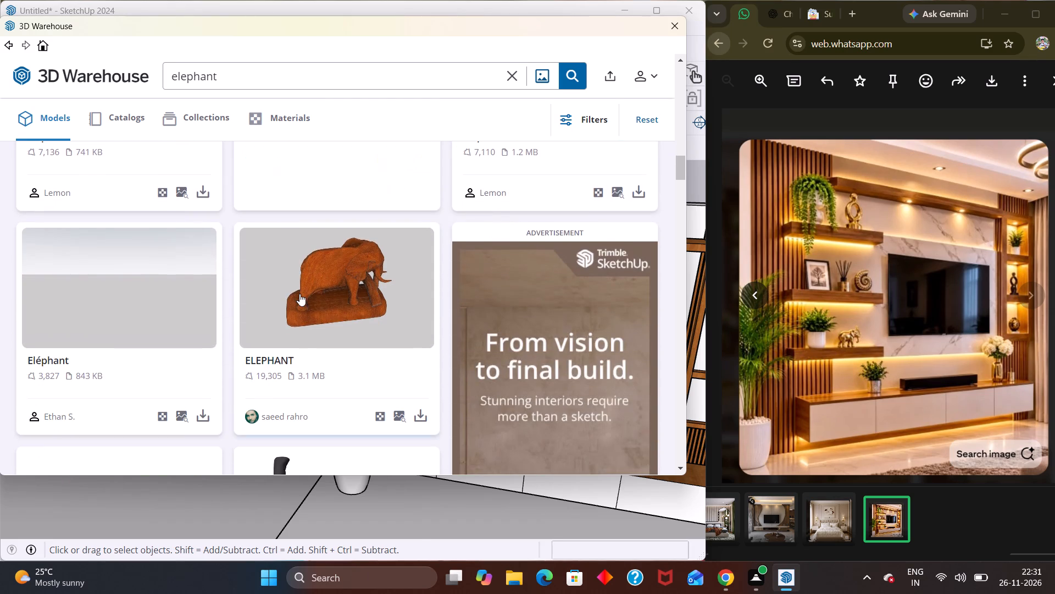
pyautogui.scroll(-4, 299, 294)
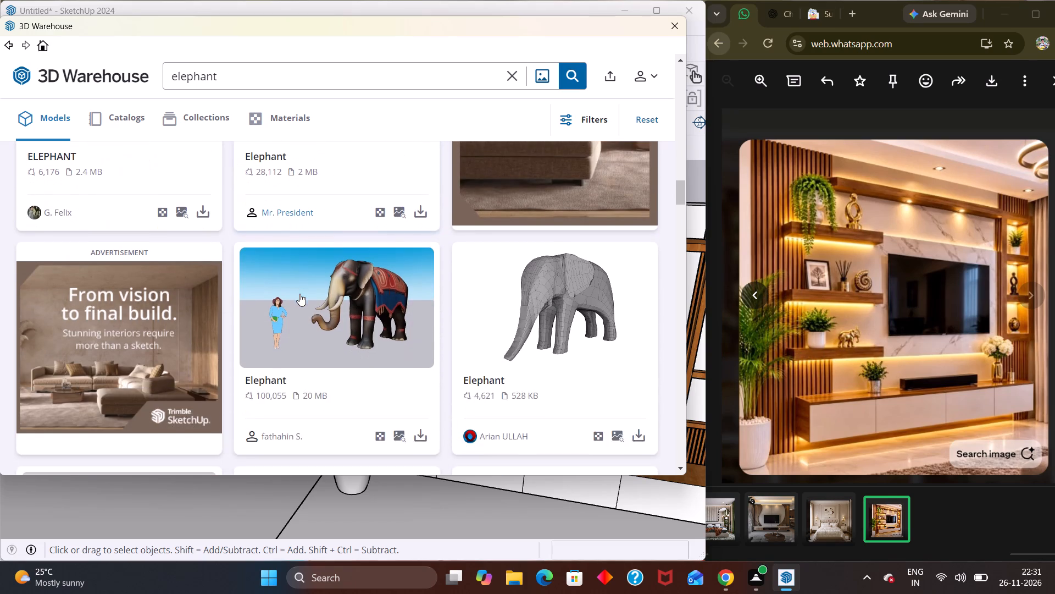
pyautogui.scroll(1, 299, 294)
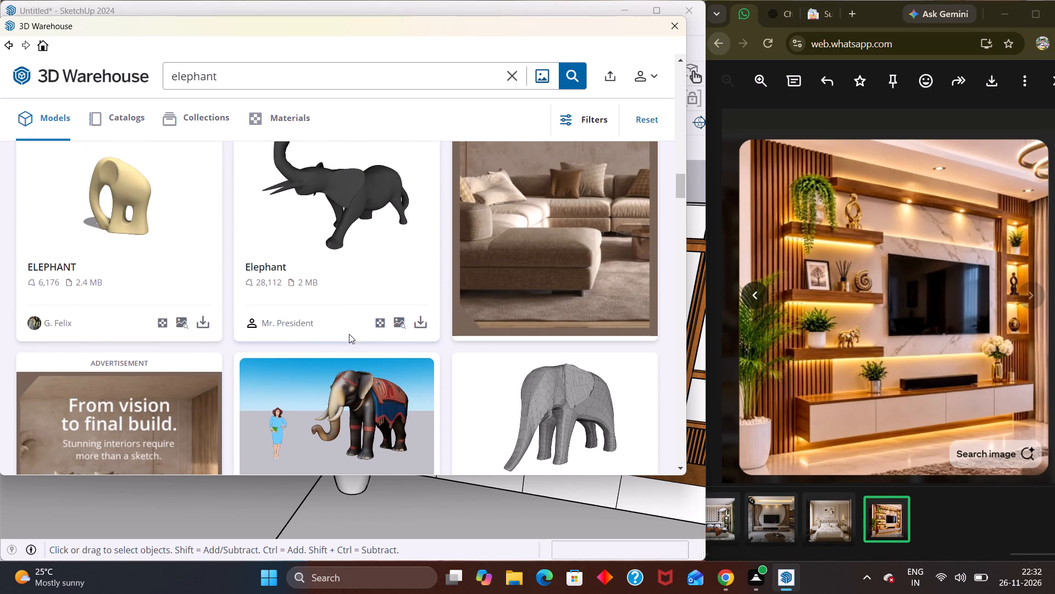
pyautogui.scroll(-5, 374, 337)
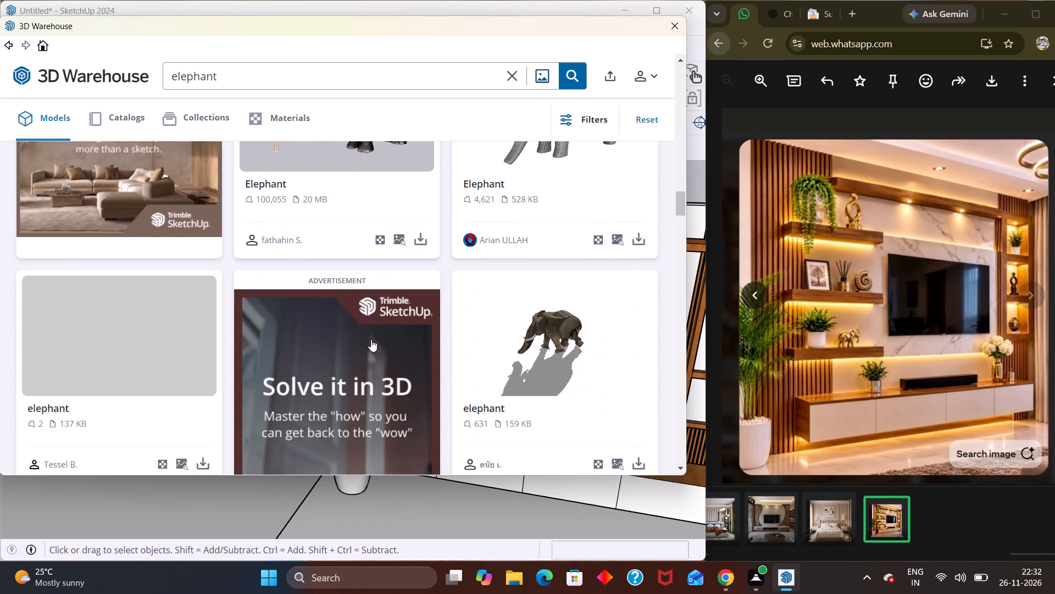
pyautogui.scroll(-9, 373, 333)
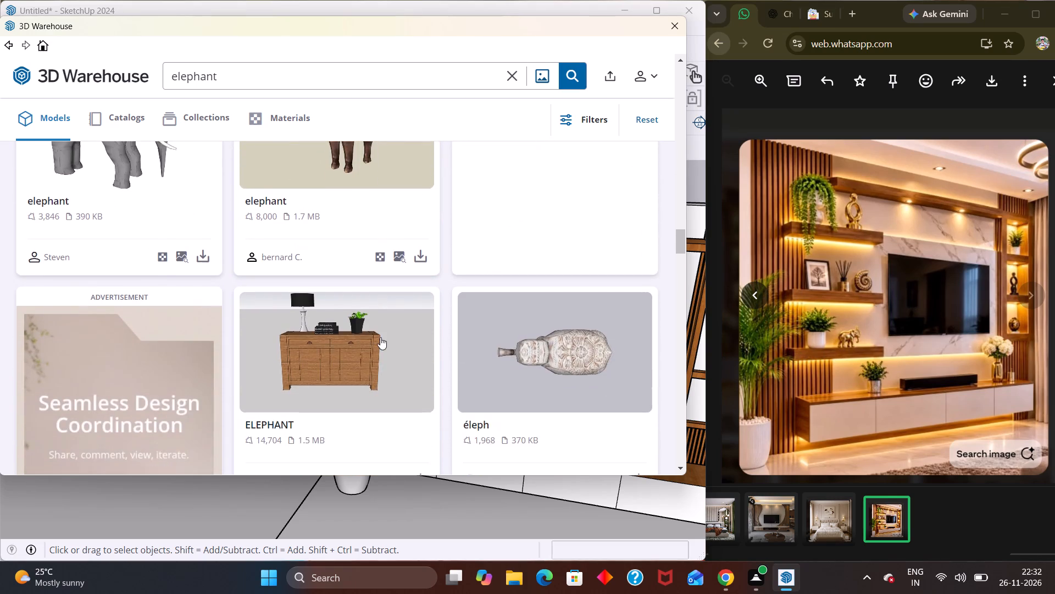
pyautogui.scroll(-4, 380, 337)
pyautogui.scroll(2, 381, 331)
pyautogui.scroll(-9, 382, 335)
pyautogui.scroll(-1, 426, 322)
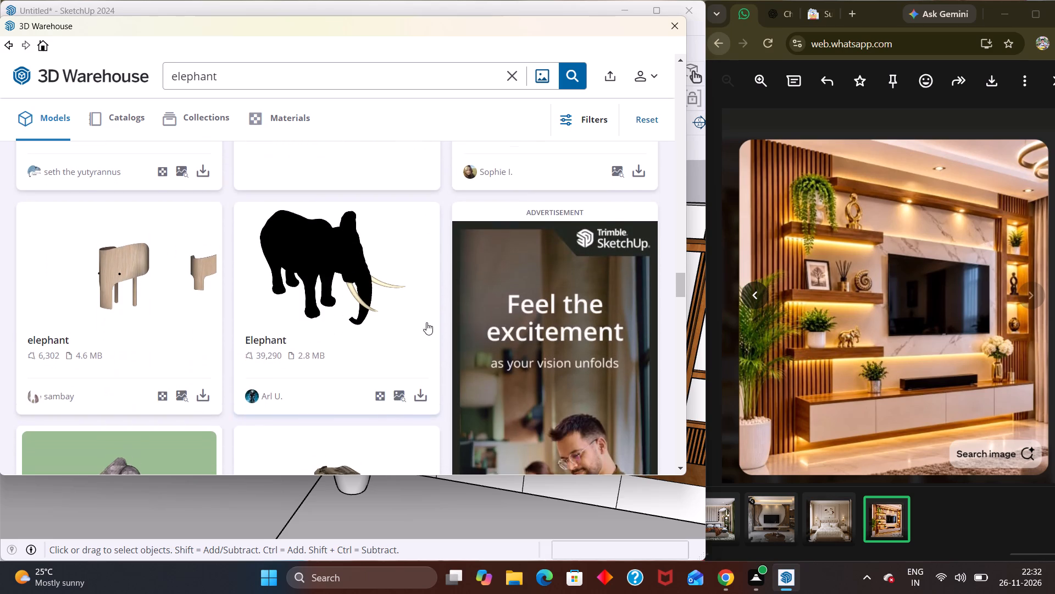
pyautogui.scroll(-6, 425, 326)
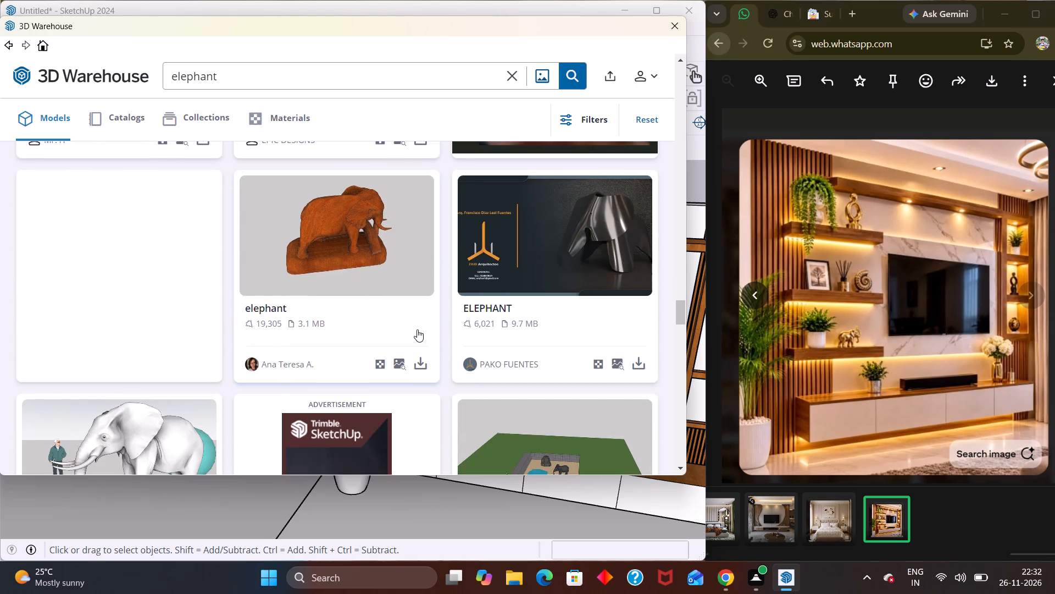
pyautogui.scroll(-2, 417, 329)
pyautogui.scroll(2, 415, 270)
# Load the carved wooden elephant on a base into the model and place it on the lowest shelf beside the potted plant.
pyautogui.click(415, 370)
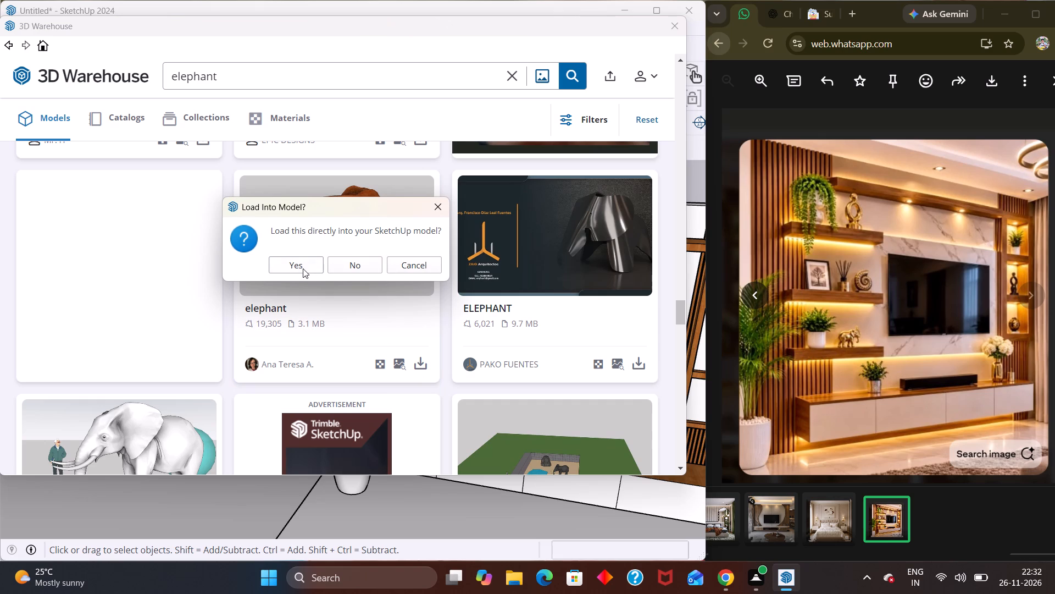
pyautogui.click(303, 268)
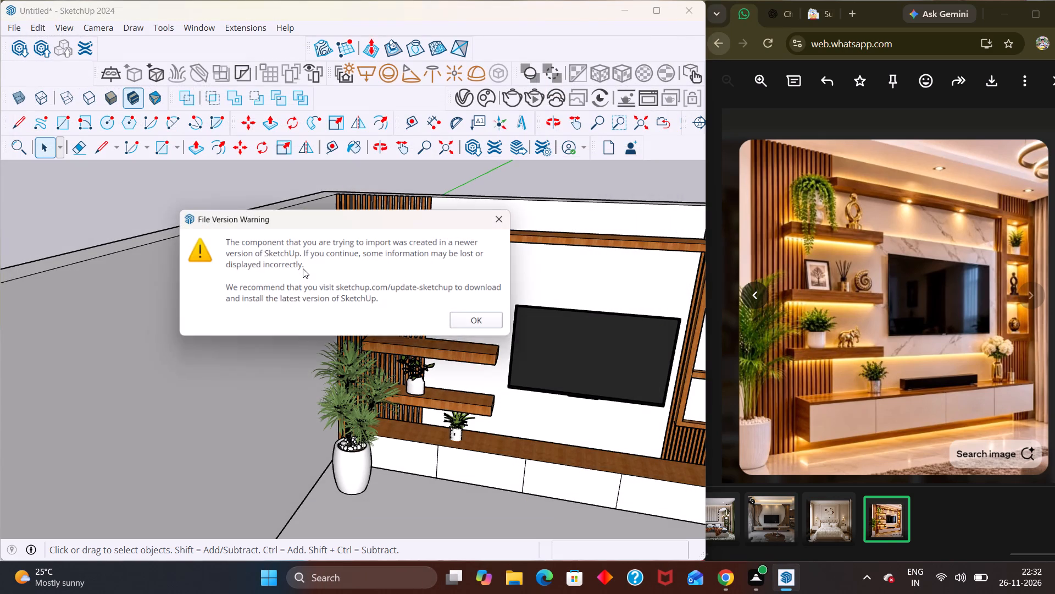
pyautogui.click(478, 323)
pyautogui.moveTo(473, 358); pyautogui.dragTo(465, 455, button='middle')
pyautogui.scroll(2, 457, 381)
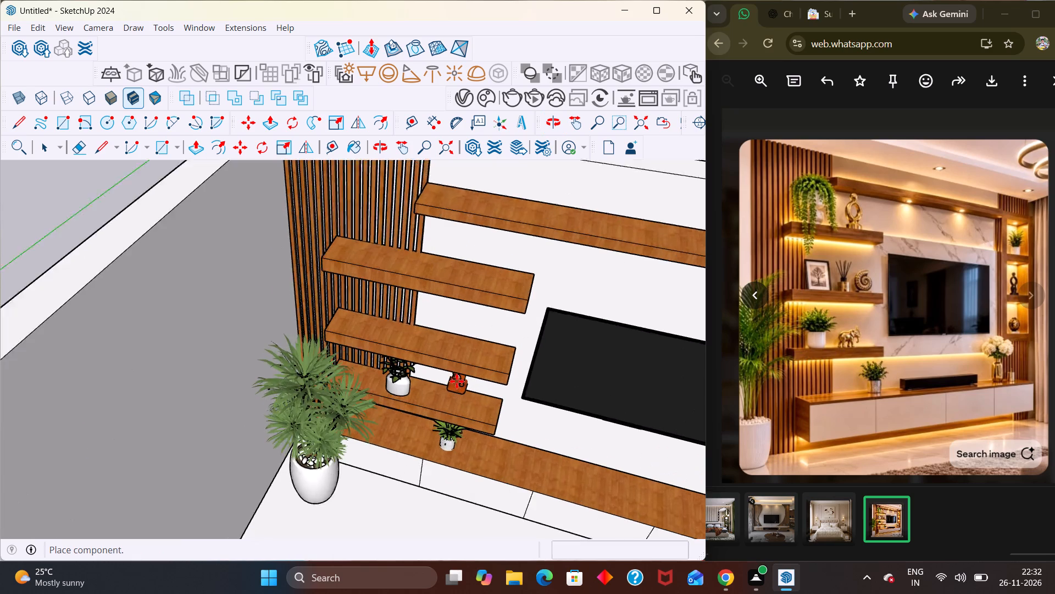
pyautogui.scroll(5, 457, 381)
pyautogui.moveTo(412, 422); pyautogui.dragTo(444, 354, button='middle')
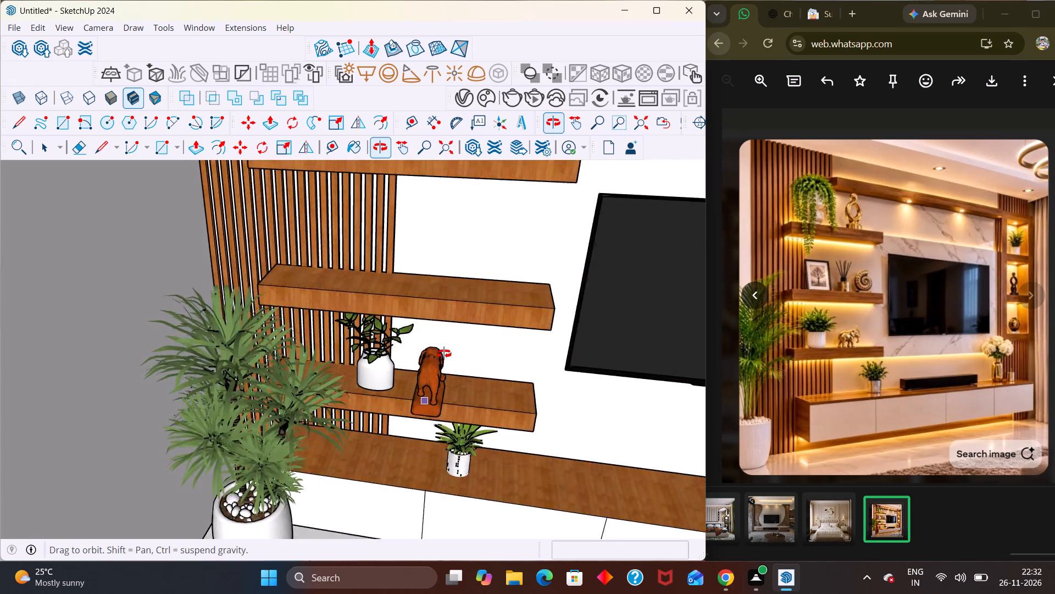
pyautogui.moveTo(444, 354); pyautogui.dragTo(441, 322, button='middle')
pyautogui.scroll(4, 444, 353)
pyautogui.scroll(3, 435, 409)
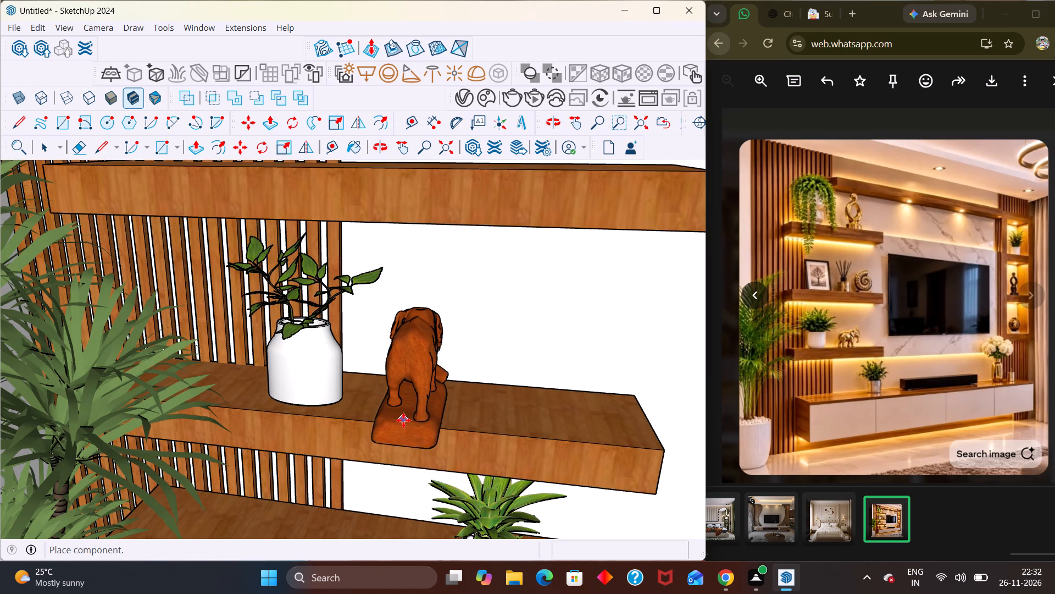
pyautogui.click(401, 414)
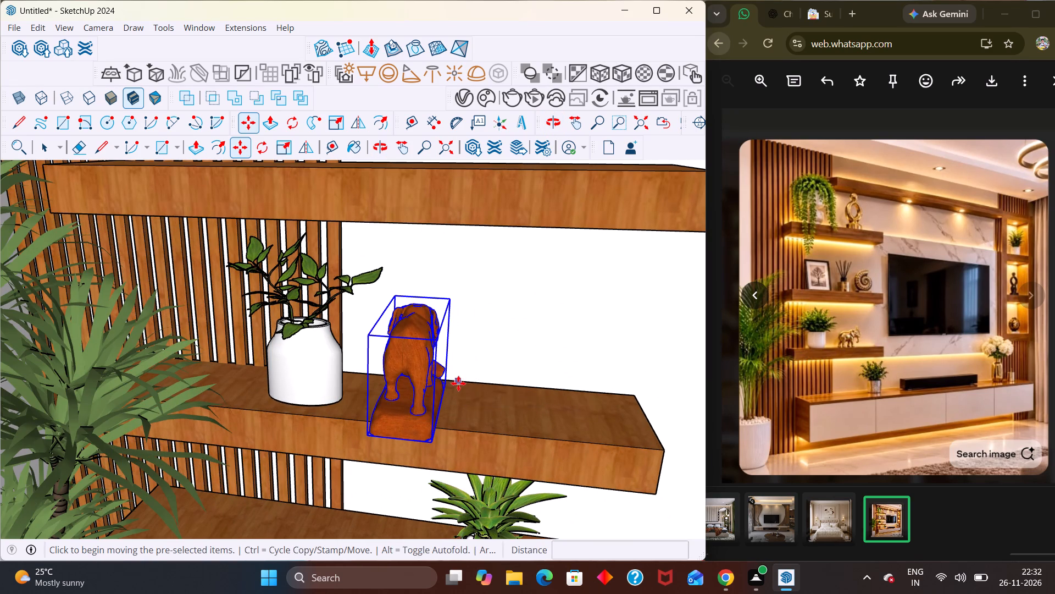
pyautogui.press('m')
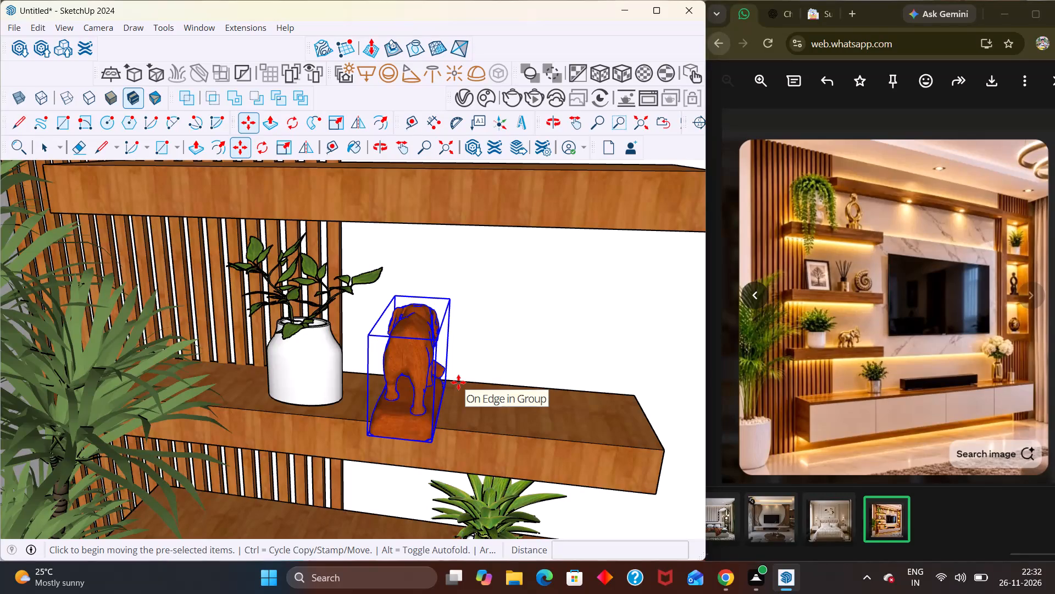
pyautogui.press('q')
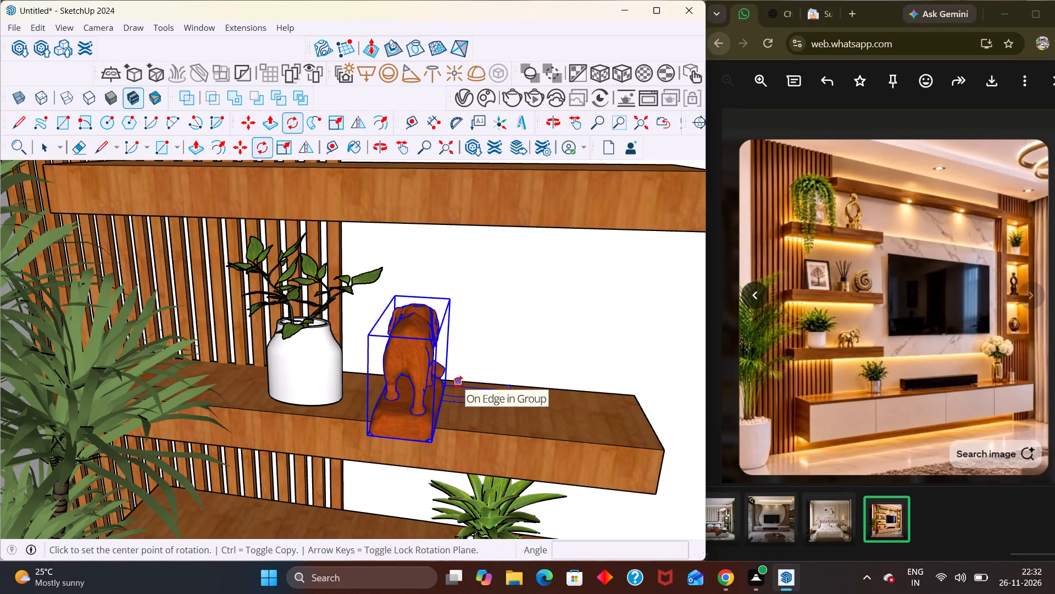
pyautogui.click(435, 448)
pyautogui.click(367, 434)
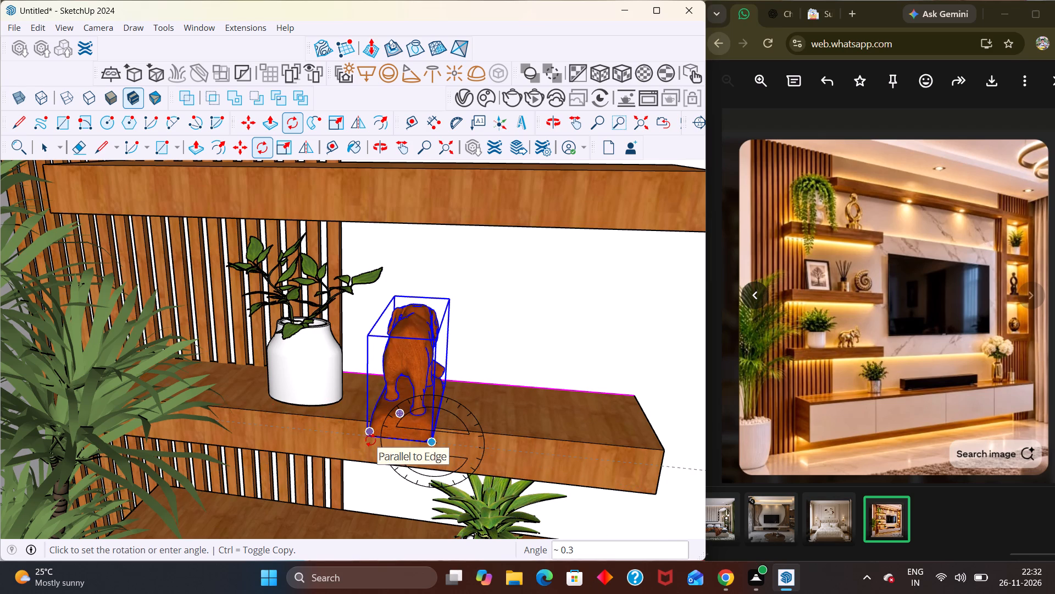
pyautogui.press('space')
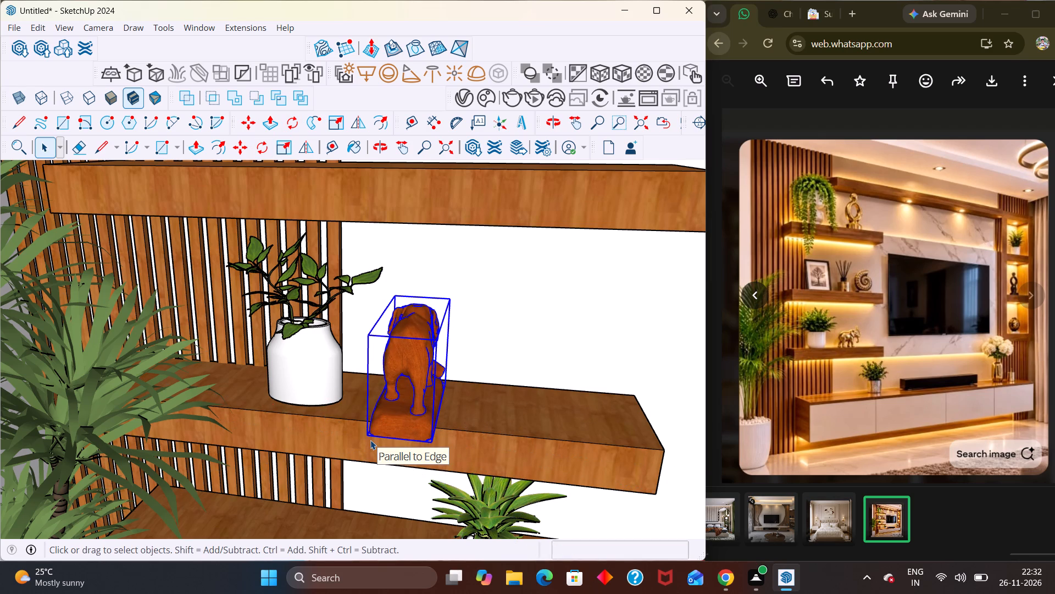
# Rotate the elephant figurine about 84° around the vertical axis from its base corner so its side faces the room.
pyautogui.press('q')
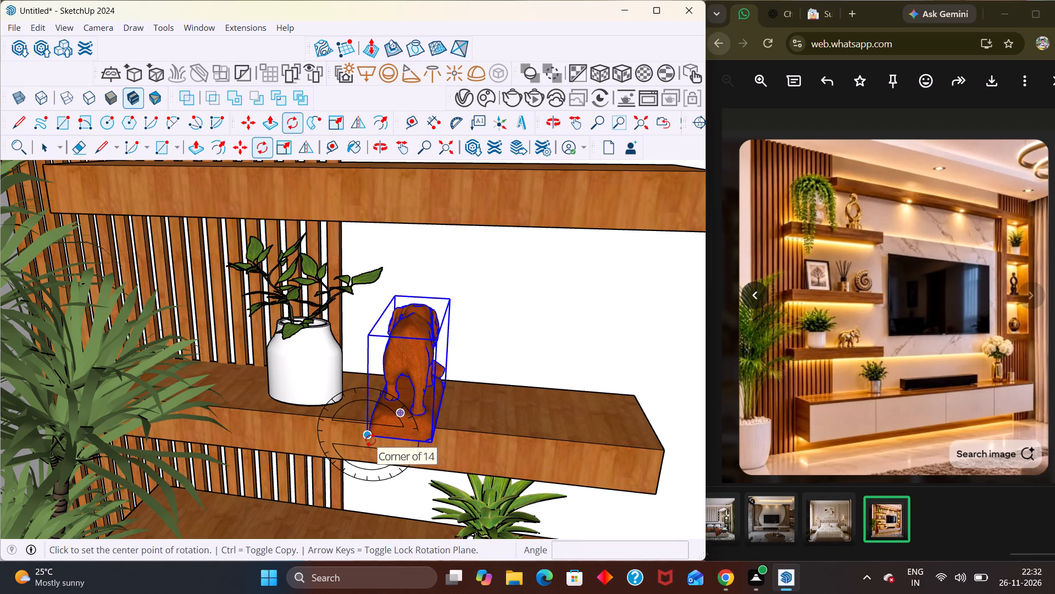
pyautogui.press('Up')
pyautogui.click(370, 440)
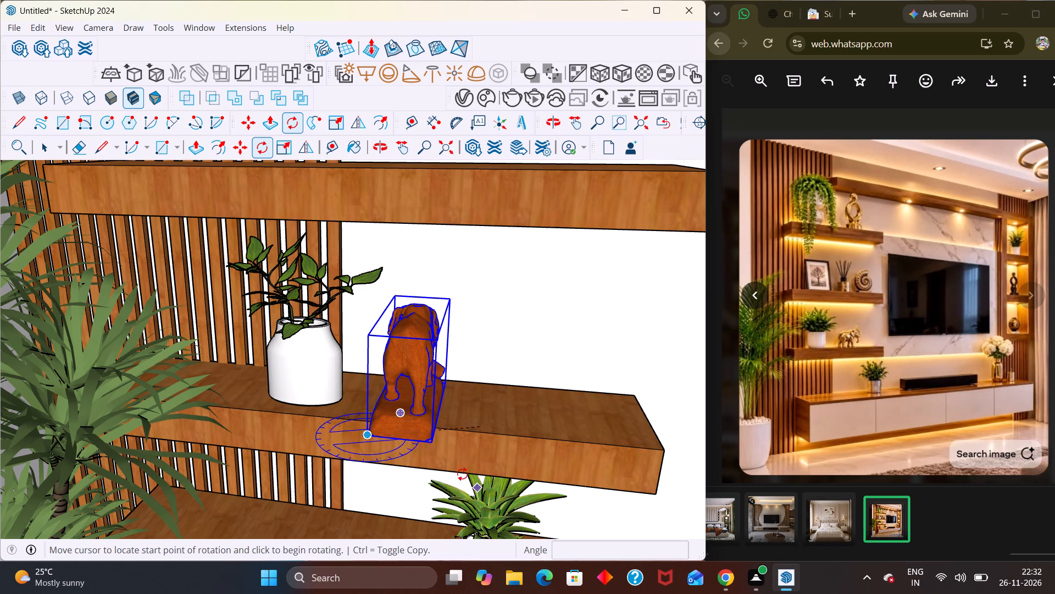
pyautogui.click(434, 444)
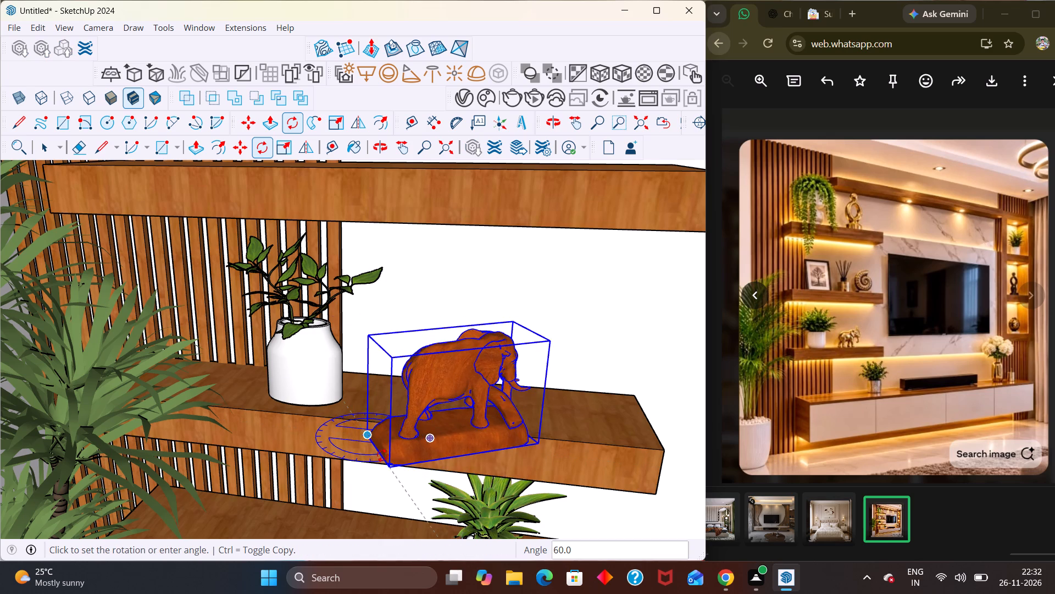
pyautogui.scroll(2, 374, 459)
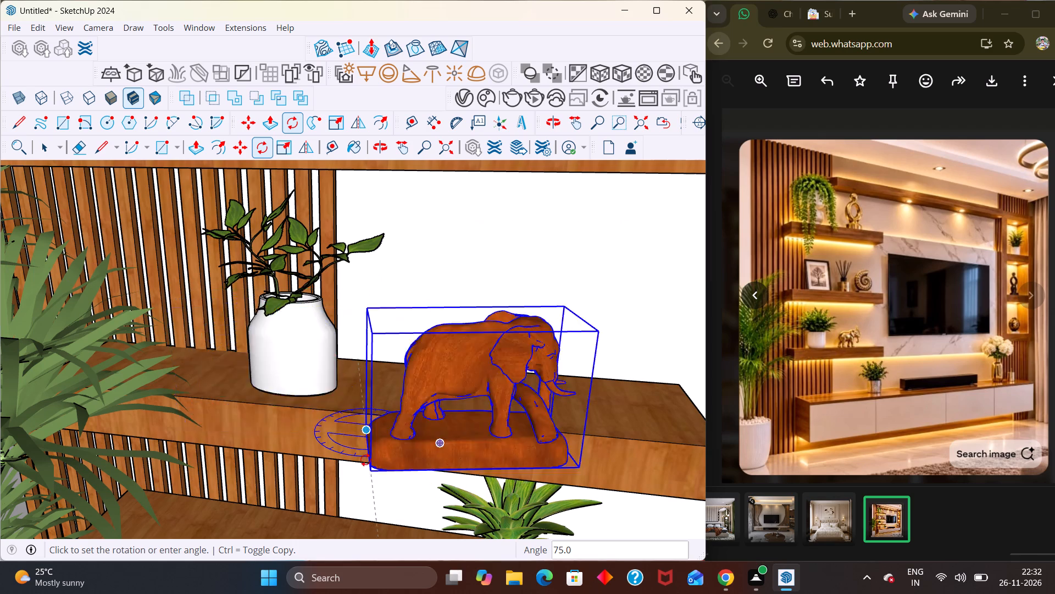
pyautogui.scroll(2, 373, 461)
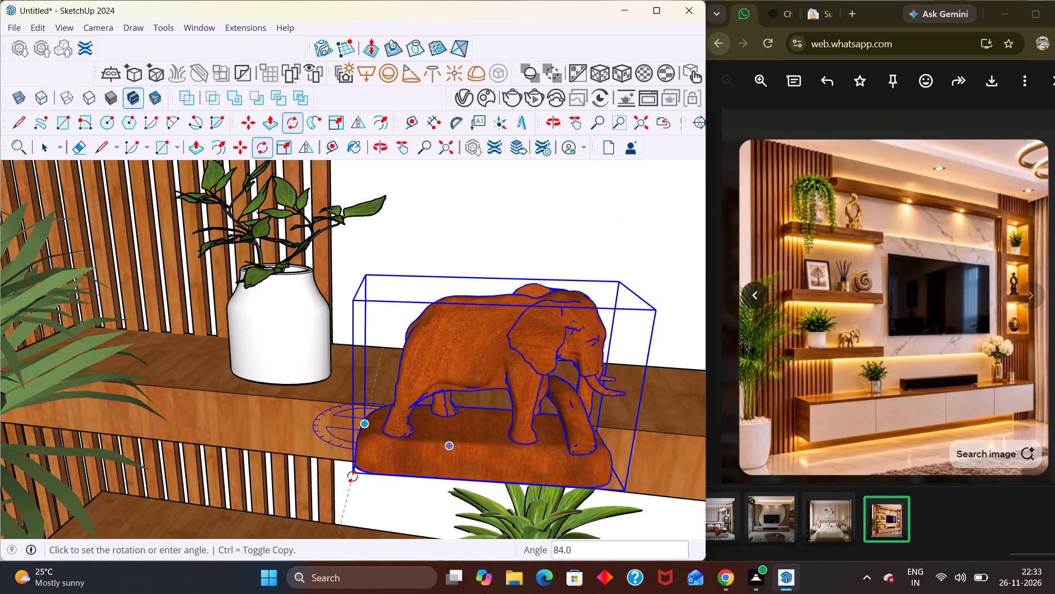
pyautogui.click(352, 476)
# Move the elephant figurine about 1' 3/8" onto the lowest shelf's top surface, away from the potted plant, and deselect it.
pyautogui.press('m')
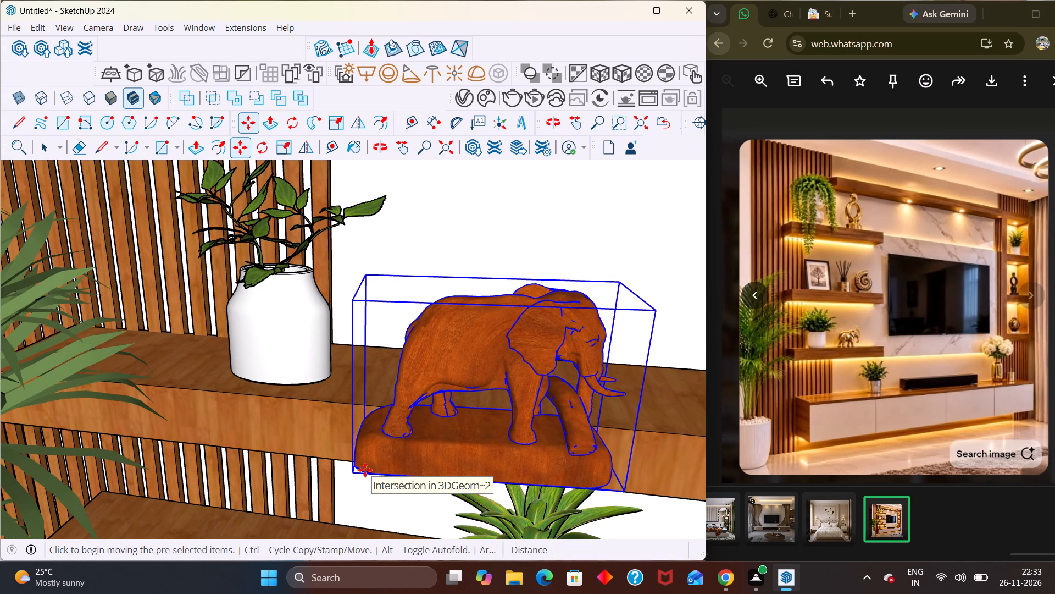
pyautogui.click(365, 470)
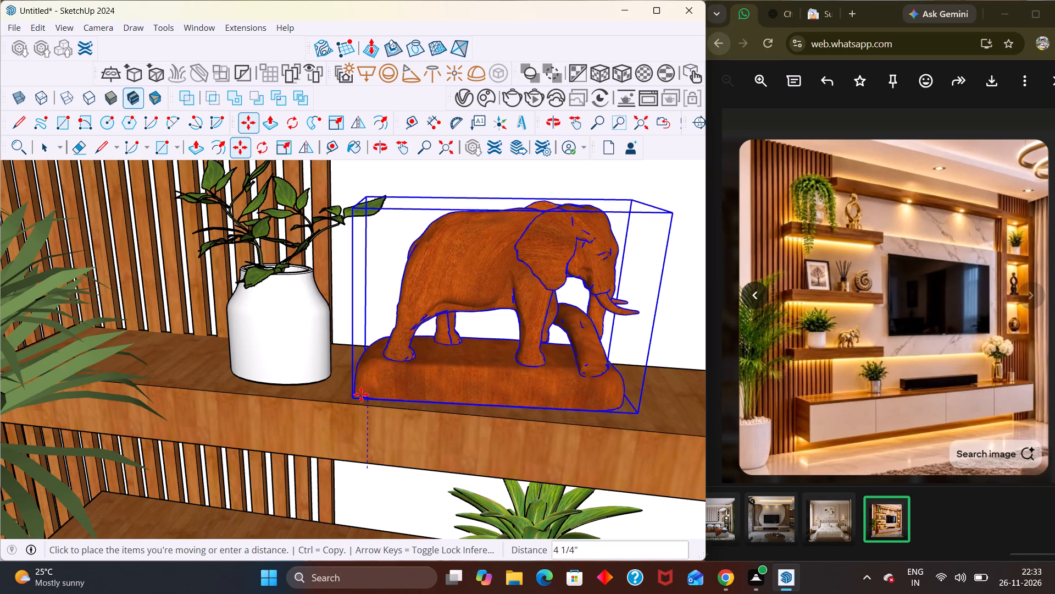
pyautogui.moveTo(365, 409); pyautogui.dragTo(330, 590, button='middle')
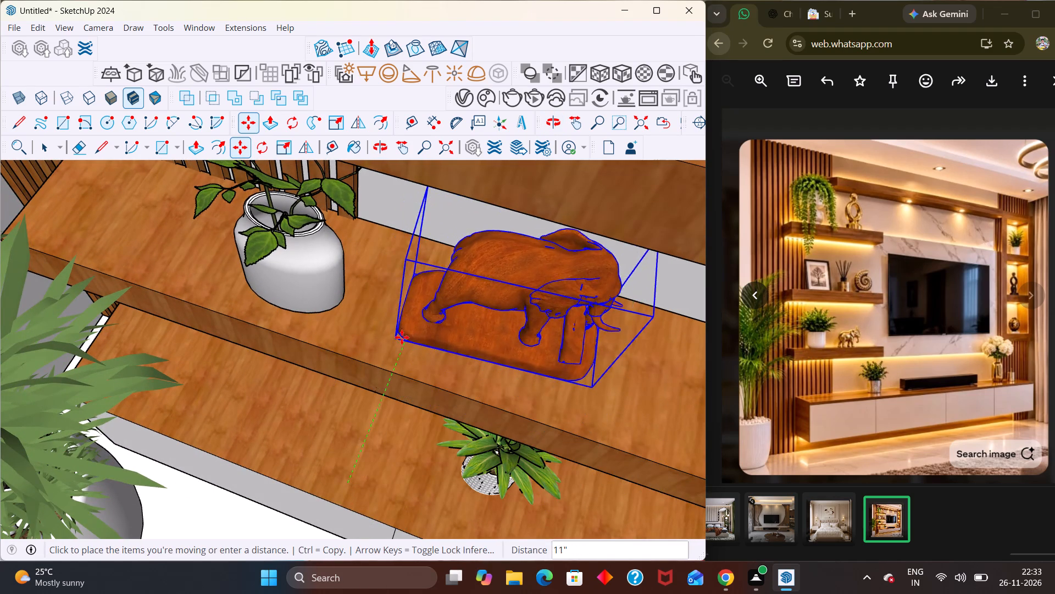
pyautogui.click(480, 359)
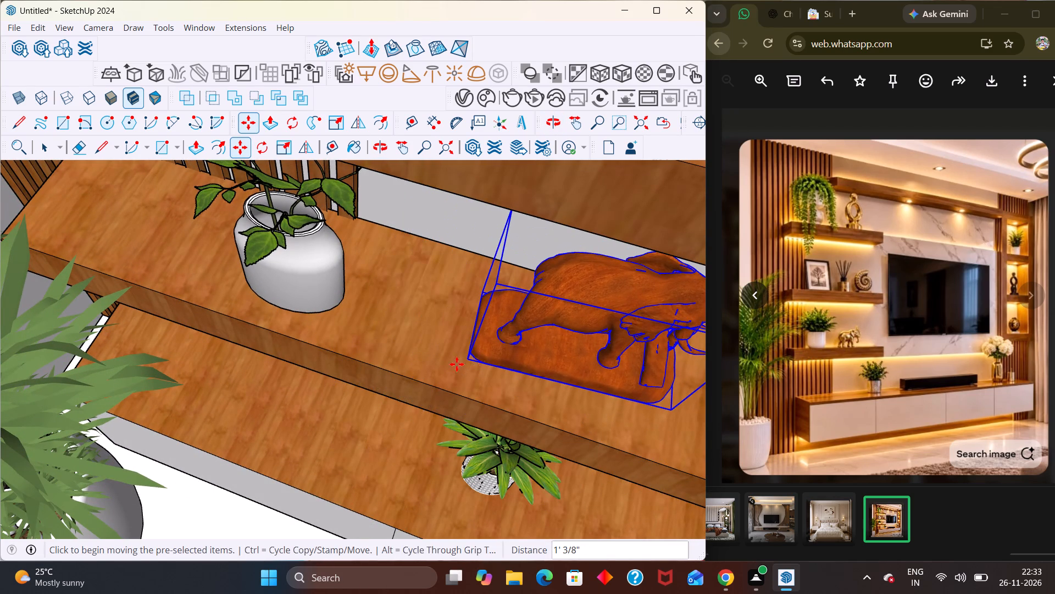
pyautogui.scroll(-5, 455, 365)
pyautogui.scroll(1, 451, 370)
pyautogui.scroll(-4, 451, 370)
pyautogui.scroll(1, 408, 414)
pyautogui.scroll(-3, 408, 414)
pyautogui.moveTo(390, 437); pyautogui.dragTo(440, 185, button='middle')
pyautogui.press('space')
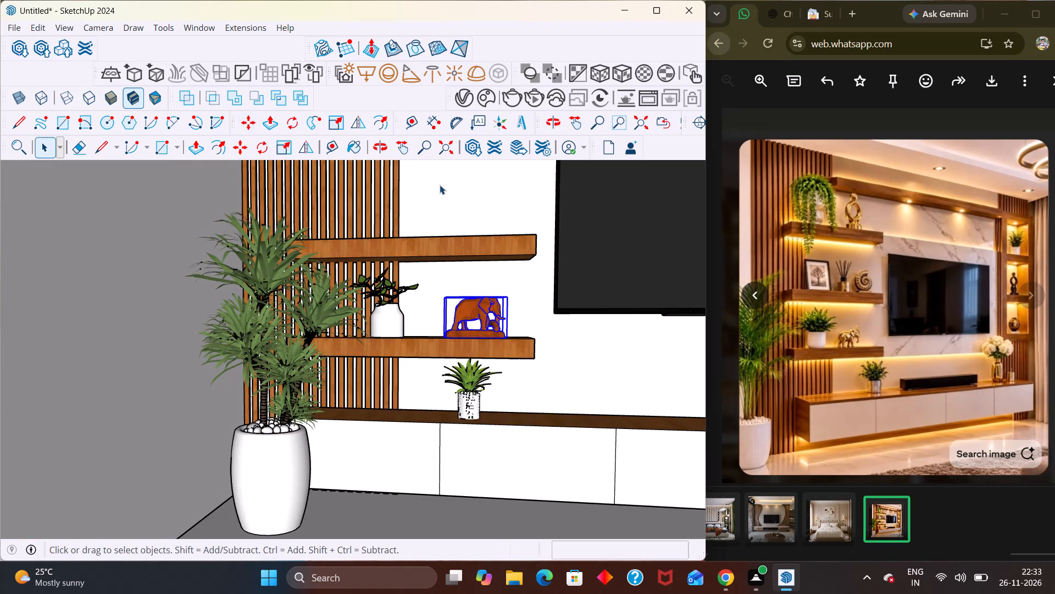
pyautogui.scroll(-16, 440, 190)
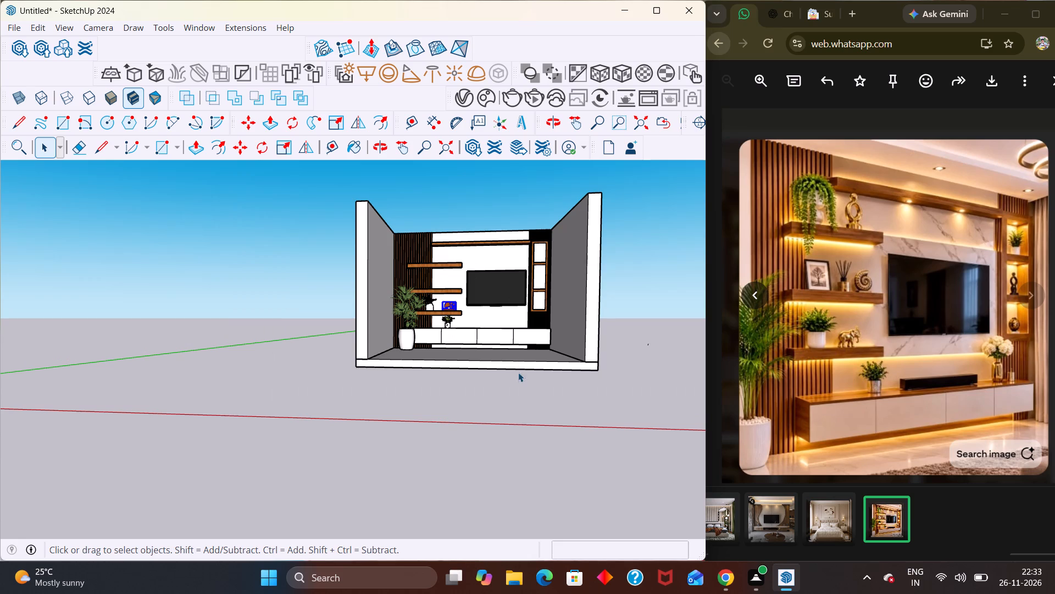
pyautogui.click(515, 423)
# Examine the elephant's placement on the lowest shelf and the overall TV wall against the reference image.
pyautogui.moveTo(472, 300); pyautogui.dragTo(471, 285, button='middle')
pyautogui.scroll(12, 472, 299)
pyautogui.moveTo(502, 326); pyautogui.dragTo(476, 376, button='middle')
pyautogui.scroll(3, 476, 376)
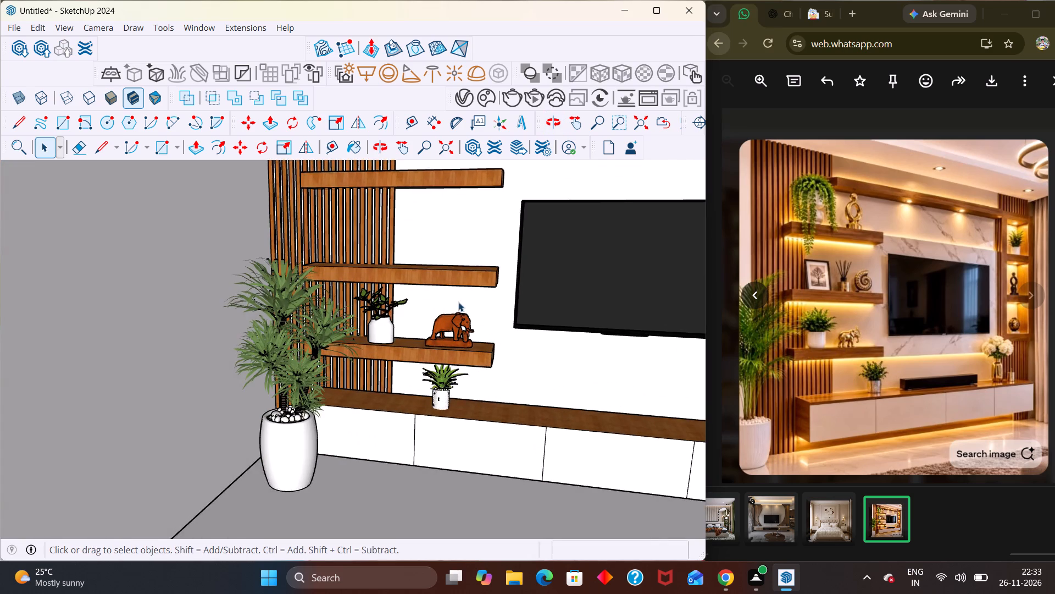
pyautogui.scroll(7, 458, 302)
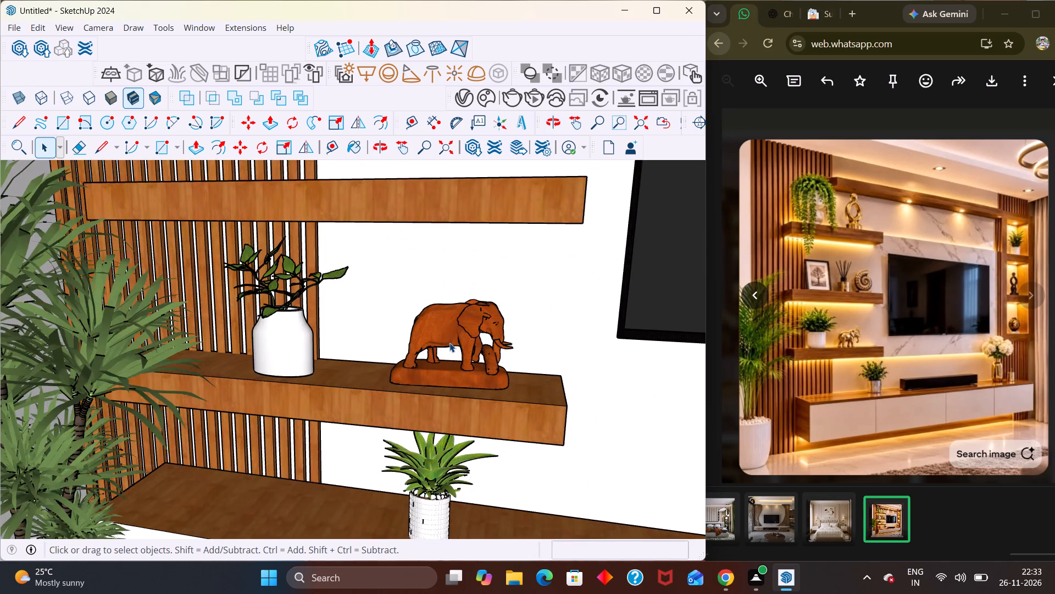
pyautogui.scroll(3, 449, 343)
pyautogui.scroll(-5, 448, 347)
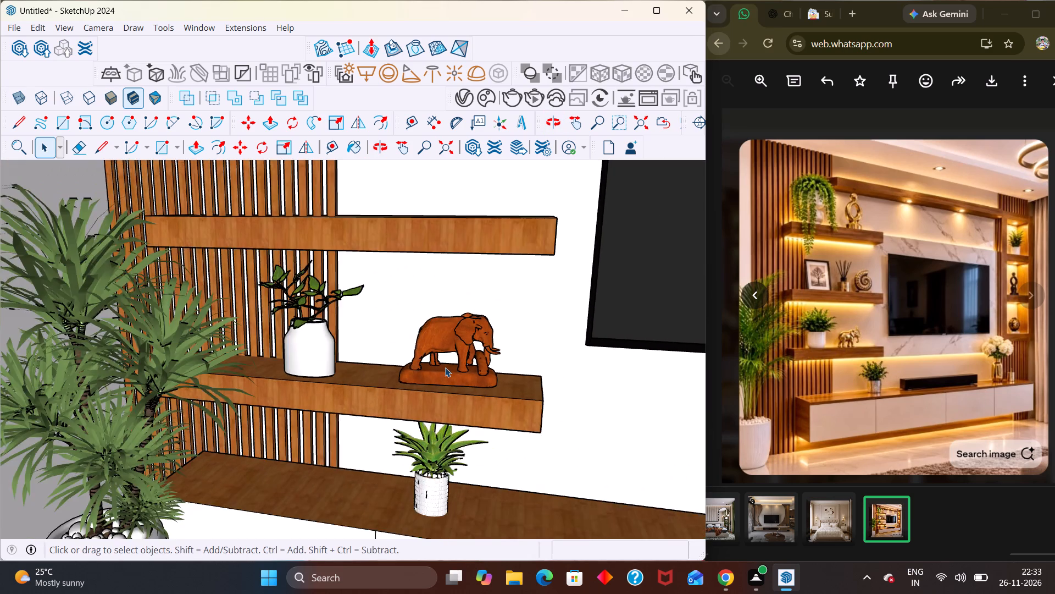
pyautogui.scroll(-3, 445, 367)
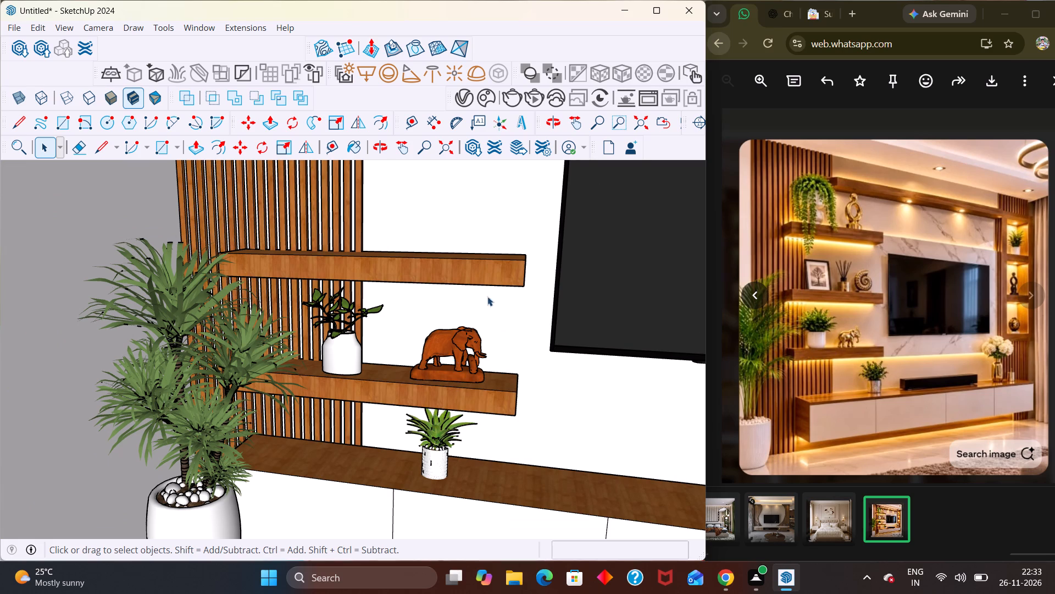
pyautogui.scroll(-15, 499, 260)
pyautogui.moveTo(494, 381); pyautogui.dragTo(540, 347, button='middle')
pyautogui.scroll(1, 540, 338)
pyautogui.moveTo(554, 280); pyautogui.dragTo(523, 301, button='middle')
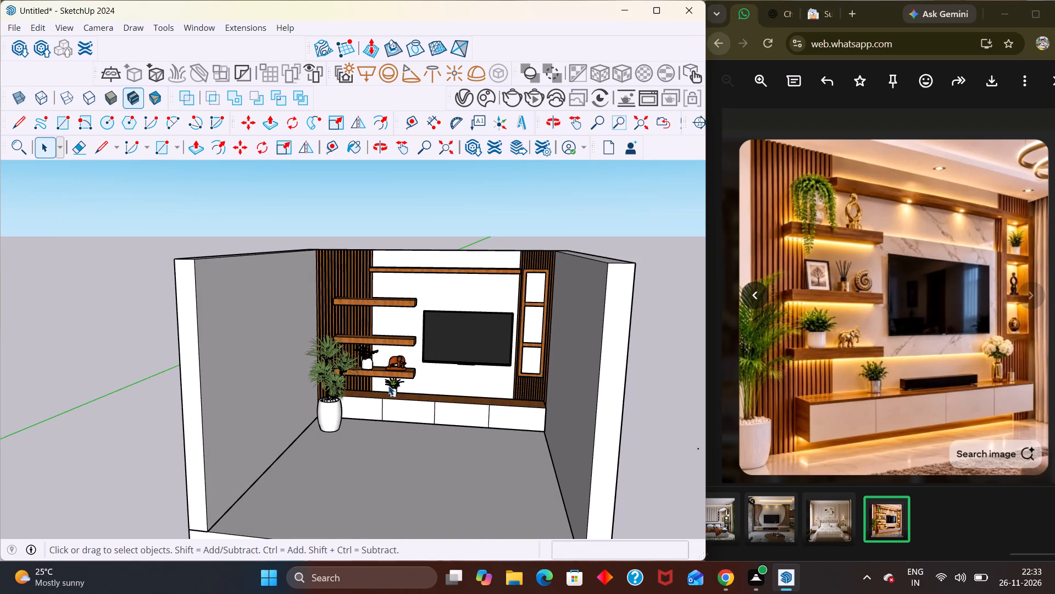
# Copy the small potted plant from the TV console about 9' 2 1/4" to the top opening of the three-niche unit.
pyautogui.click(396, 393)
pyautogui.scroll(3, 406, 363)
pyautogui.press('m')
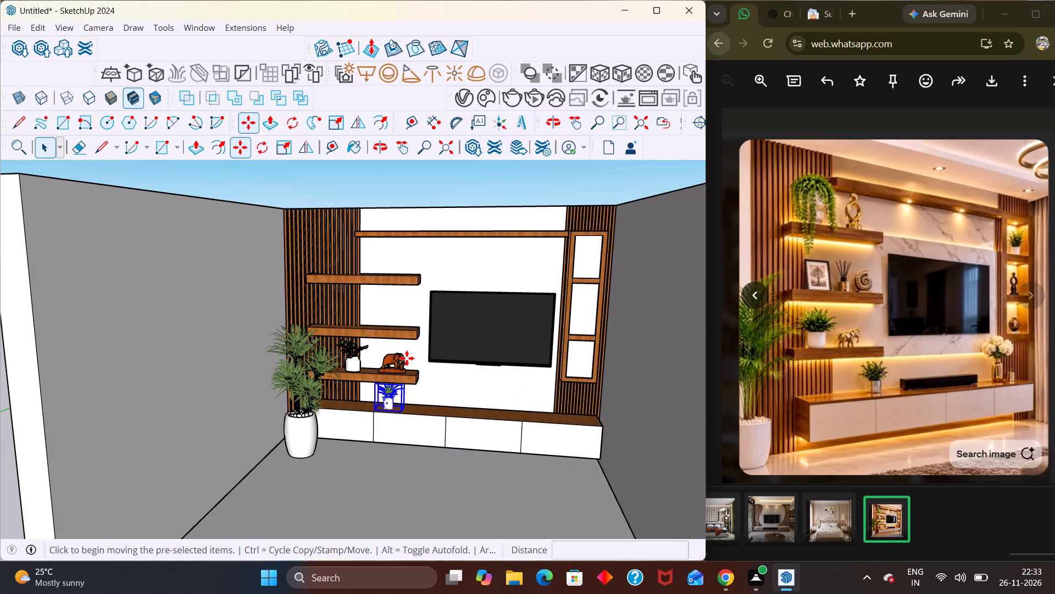
pyautogui.scroll(6, 385, 419)
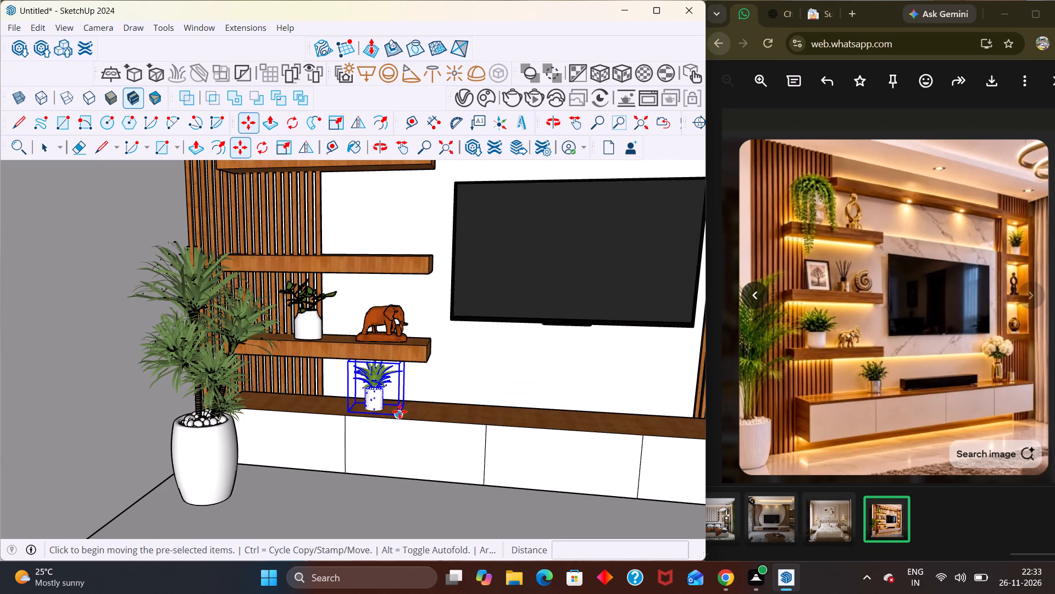
pyautogui.click(399, 411)
pyautogui.scroll(-6, 359, 393)
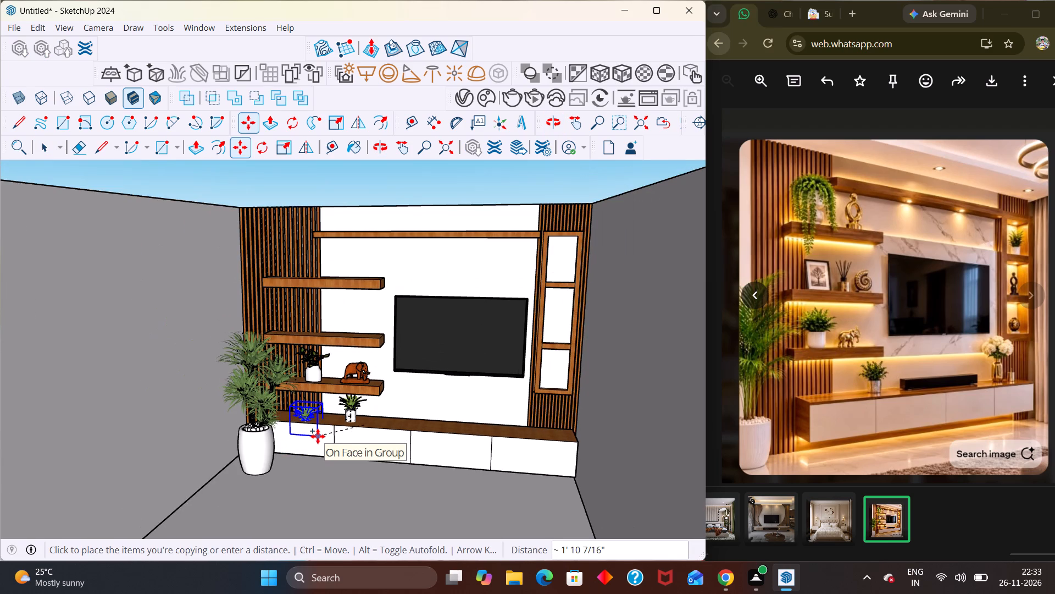
pyautogui.scroll(7, 638, 248)
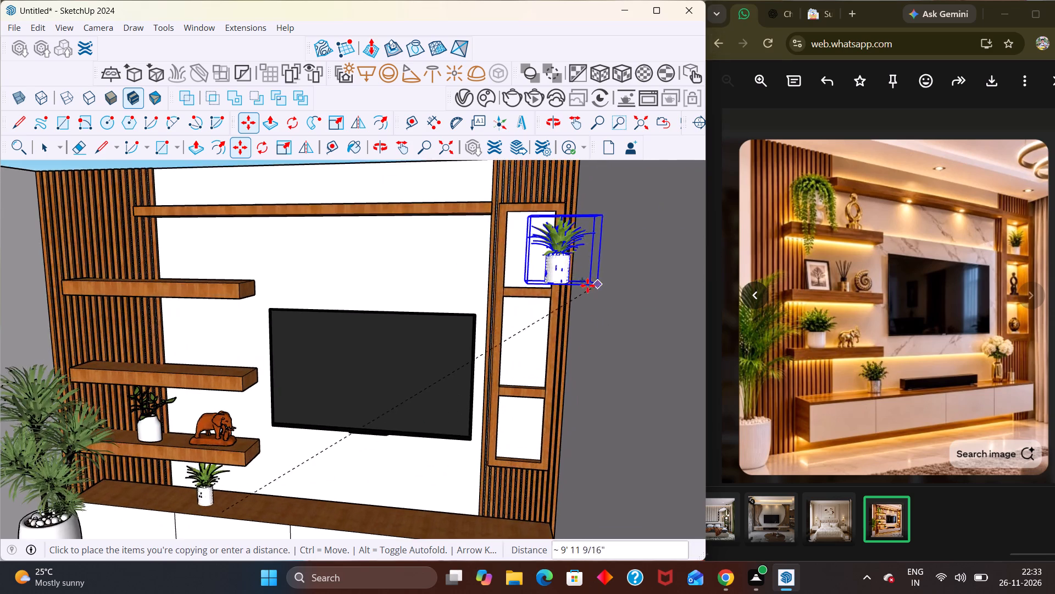
pyautogui.moveTo(579, 290); pyautogui.dragTo(536, 370, button='middle')
pyautogui.scroll(3, 537, 372)
pyautogui.scroll(1, 549, 326)
pyautogui.moveTo(549, 335); pyautogui.dragTo(550, 426, button='middle')
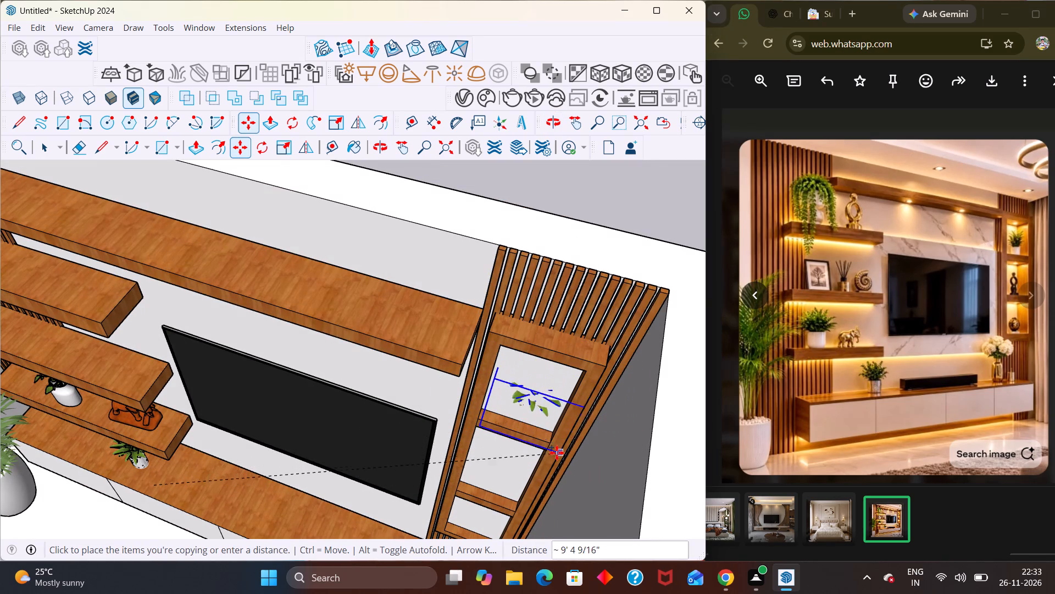
pyautogui.moveTo(546, 474); pyautogui.dragTo(537, 526, button='middle')
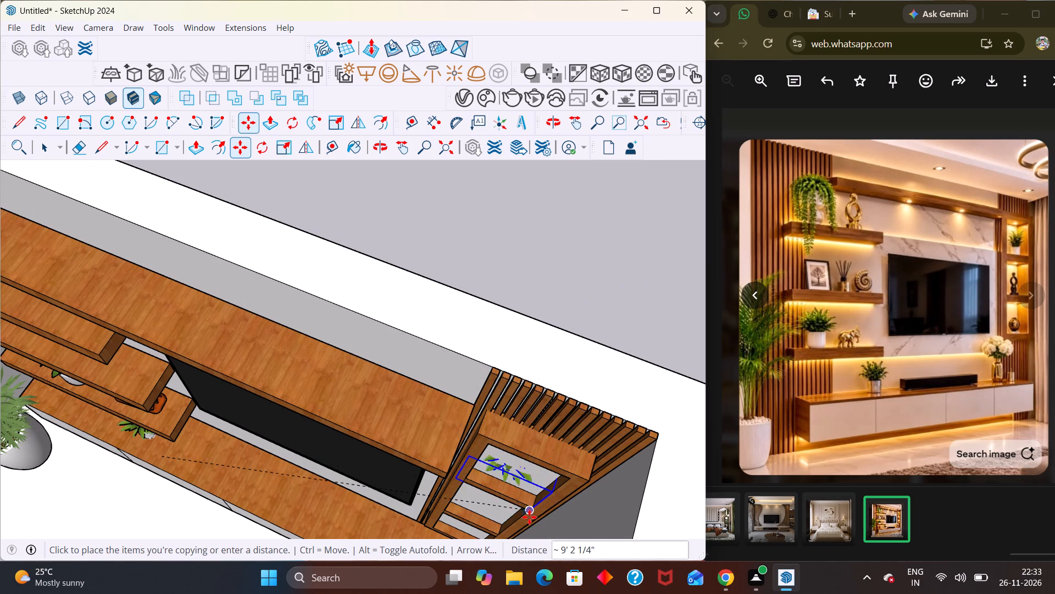
pyautogui.scroll(3, 530, 520)
pyautogui.click(528, 513)
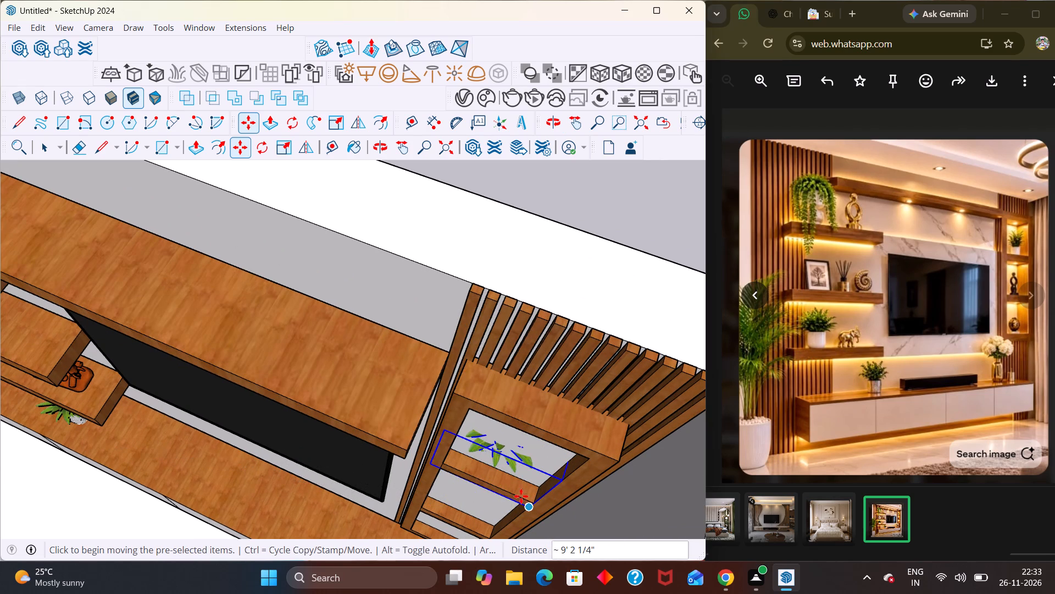
# Shift the plant copy about 5 1/8", and set it back along the green axis into the niche unit's top opening.
pyautogui.moveTo(518, 488); pyautogui.dragTo(545, 400, button='middle')
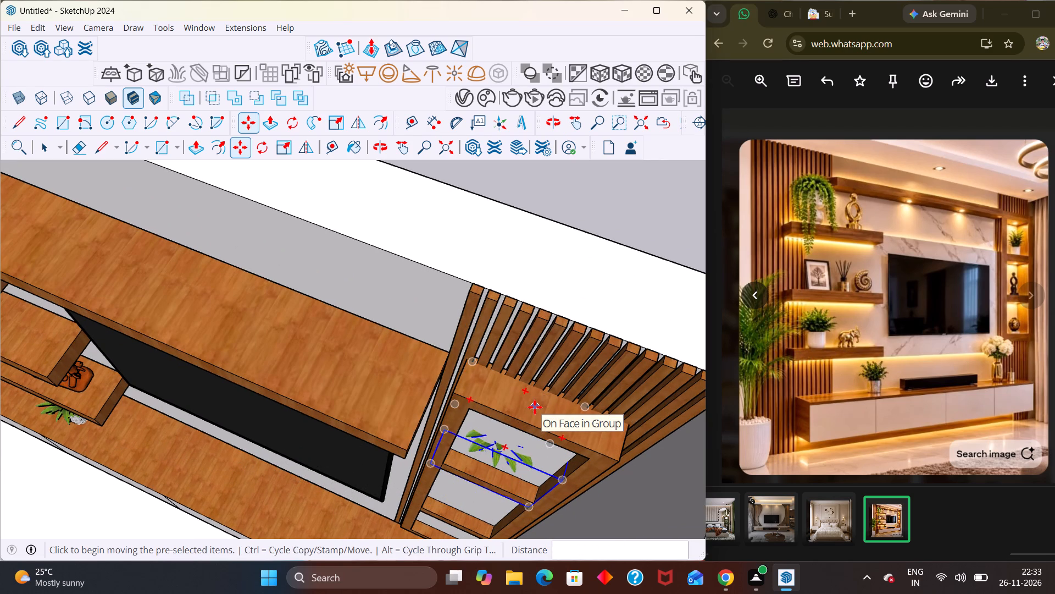
pyautogui.press('m')
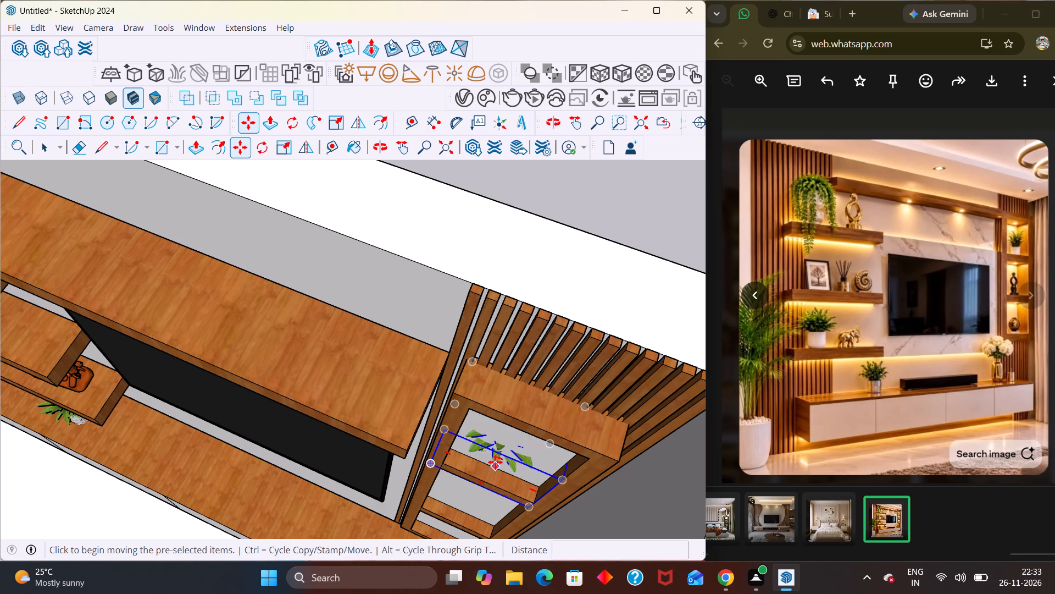
pyautogui.click(496, 459)
pyautogui.moveTo(493, 495); pyautogui.dragTo(521, 442, button='middle')
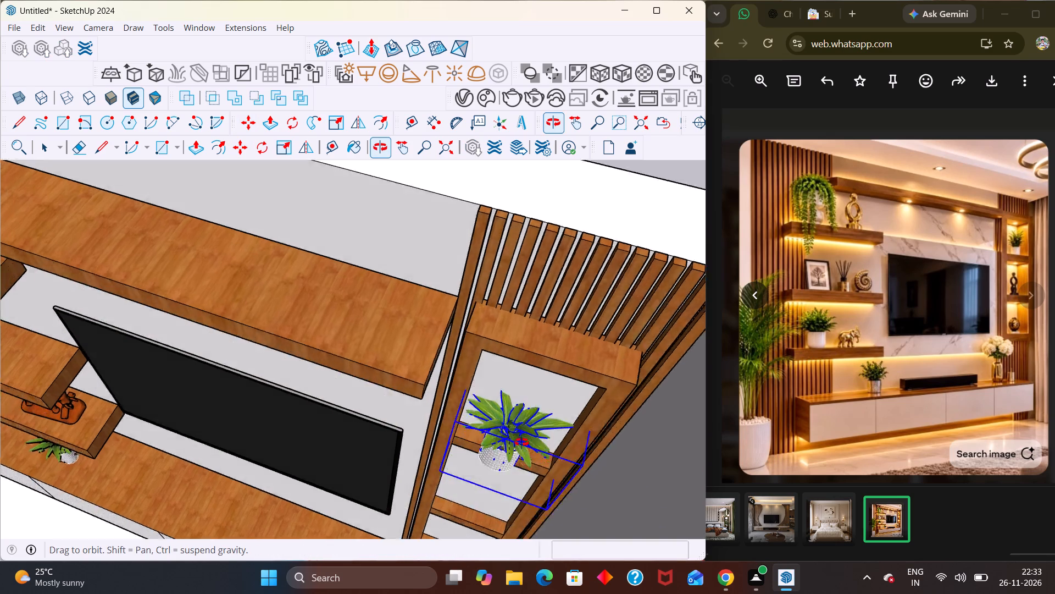
pyautogui.moveTo(521, 442); pyautogui.dragTo(547, 377, button='middle')
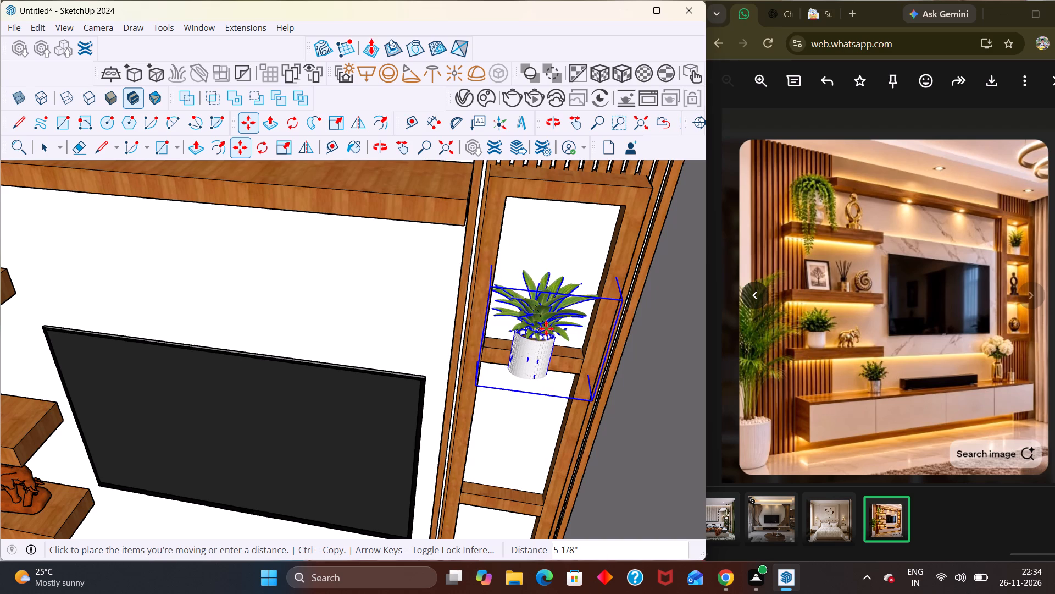
pyautogui.click(549, 333)
pyautogui.moveTo(549, 334); pyautogui.dragTo(548, 291, button='middle')
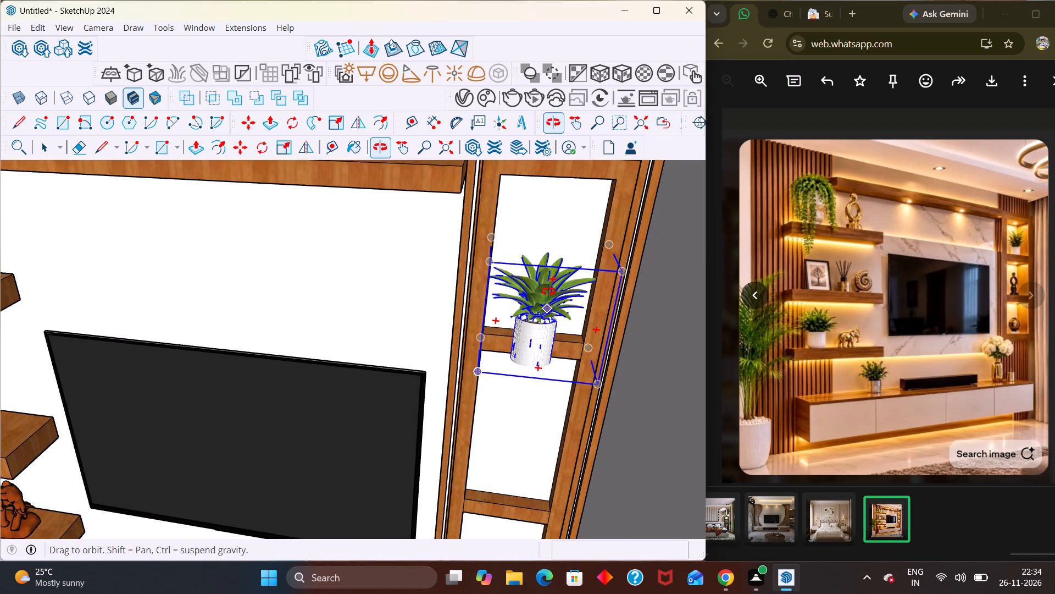
pyautogui.moveTo(548, 291); pyautogui.dragTo(550, 286, button='middle')
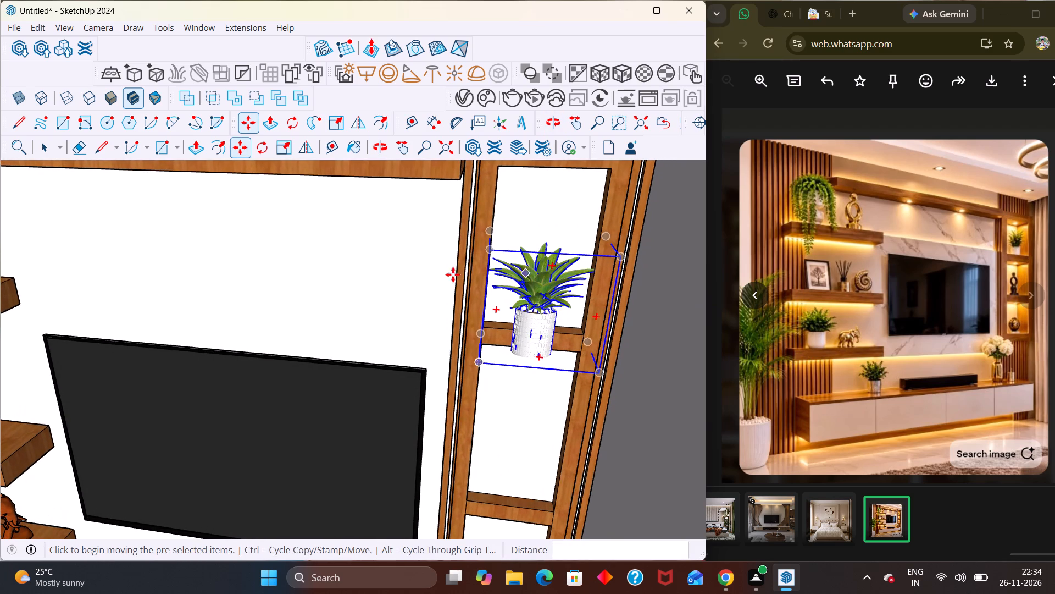
pyautogui.click(531, 368)
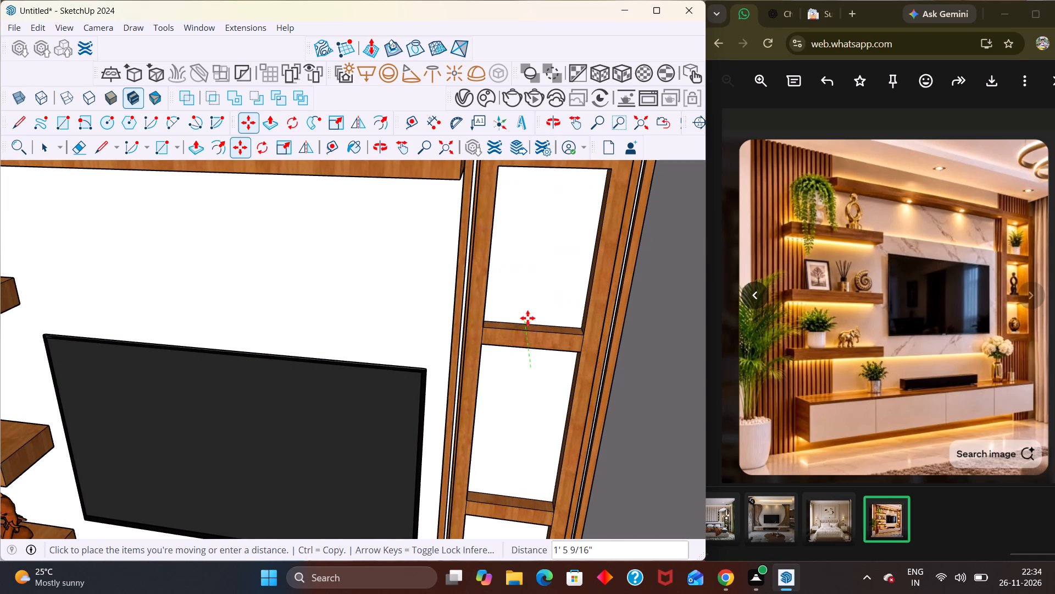
pyautogui.click(537, 321)
# Lower the plant copy about 4 5/16" along the blue axis onto the top niche's shelf and deselect everything.
pyautogui.scroll(-5, 537, 321)
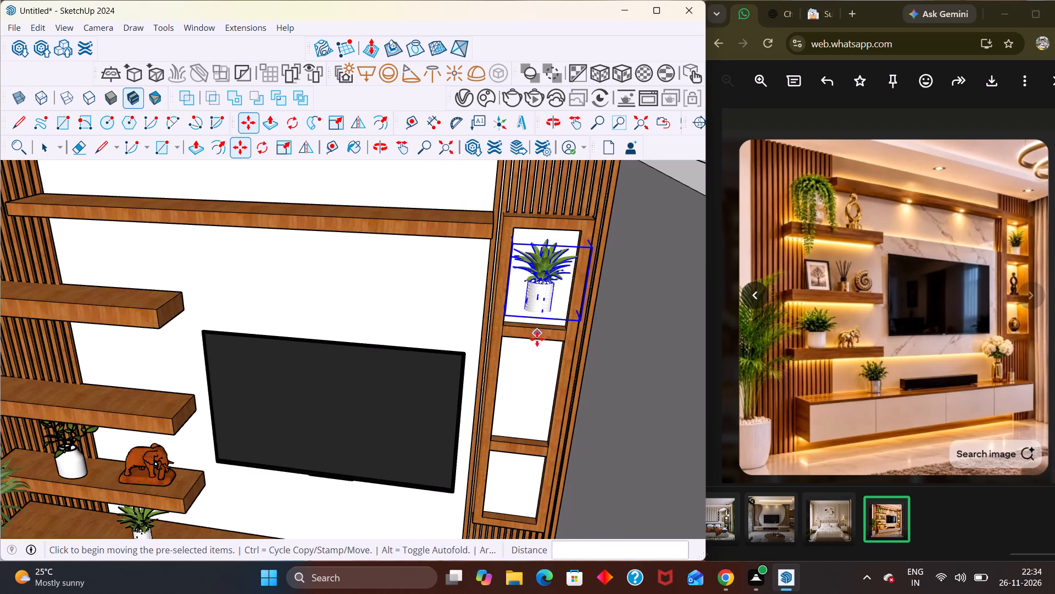
pyautogui.moveTo(537, 339); pyautogui.dragTo(593, 233, button='middle')
pyautogui.scroll(3, 594, 234)
pyautogui.scroll(3, 543, 248)
pyautogui.moveTo(527, 284); pyautogui.dragTo(525, 224, button='middle')
pyautogui.scroll(3, 525, 231)
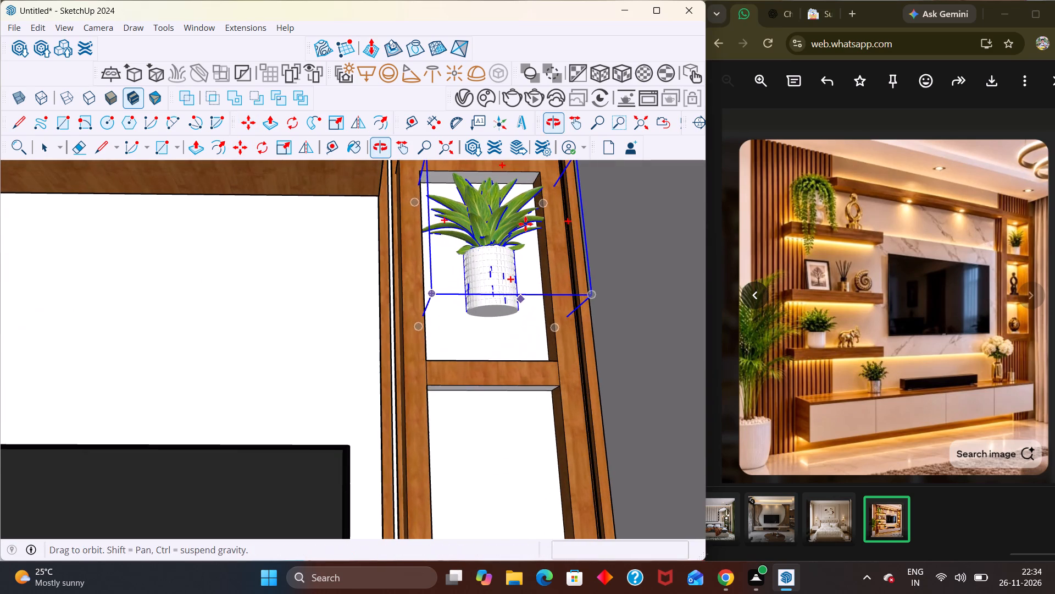
pyautogui.click(503, 327)
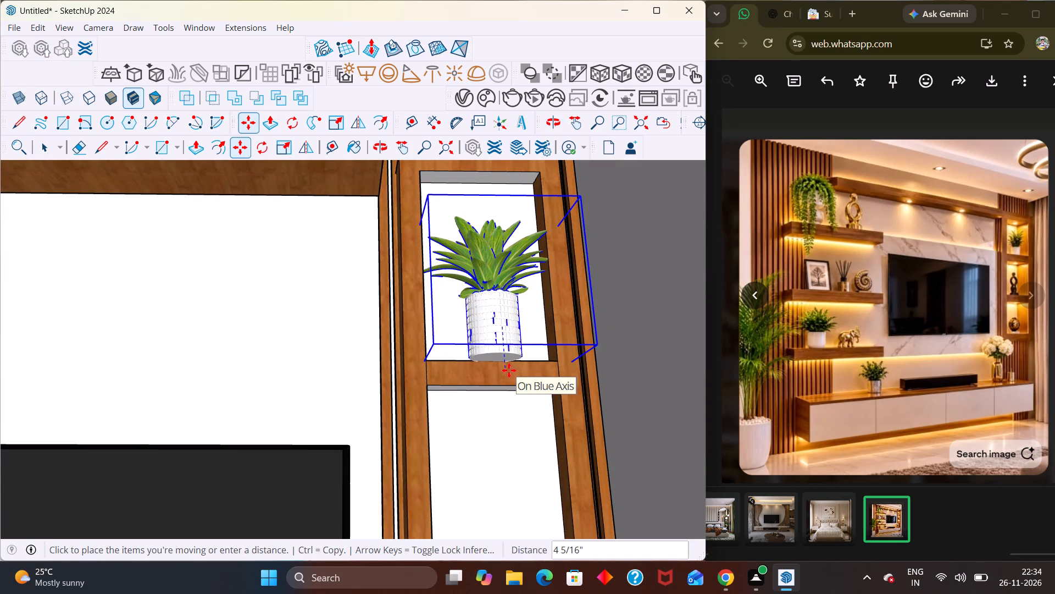
pyautogui.click(509, 370)
pyautogui.scroll(-4, 509, 369)
pyautogui.press('space')
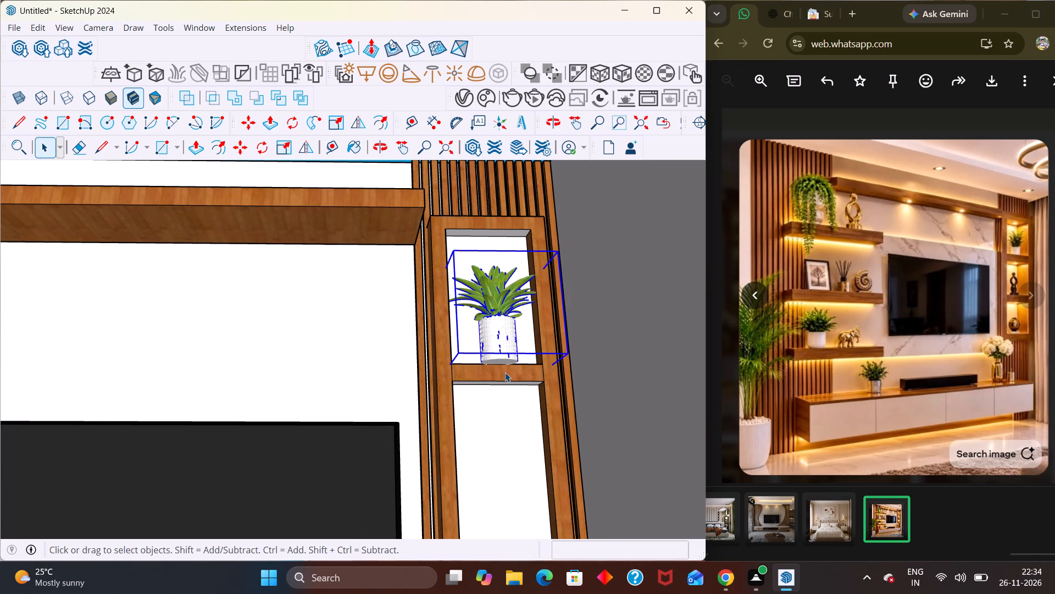
pyautogui.click(647, 290)
pyautogui.scroll(-3, 427, 346)
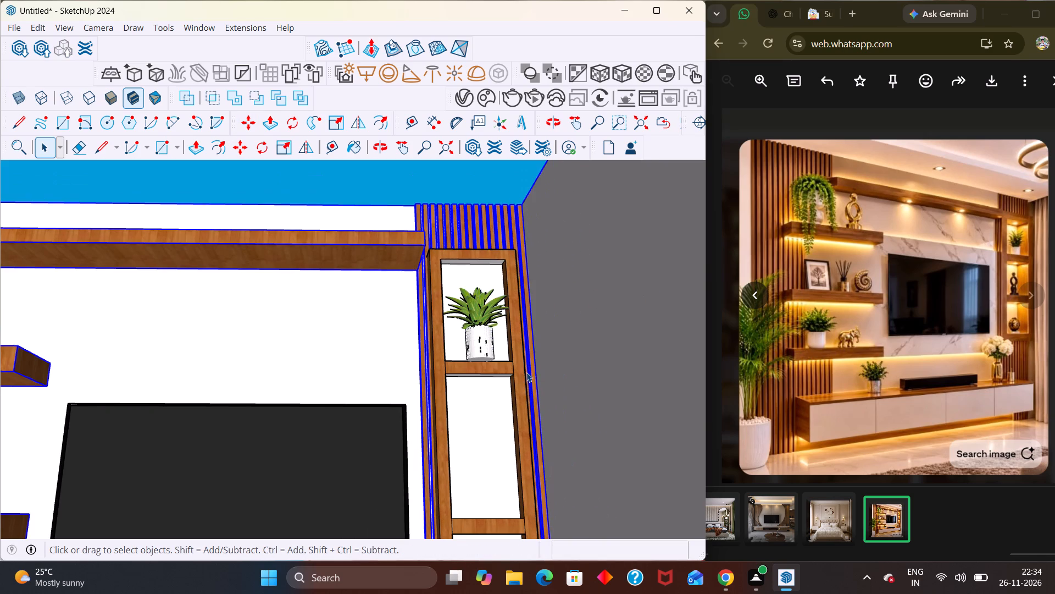
pyautogui.click(578, 388)
pyautogui.scroll(-4, 530, 369)
pyautogui.moveTo(509, 382); pyautogui.dragTo(489, 516, button='middle')
pyautogui.click(580, 180)
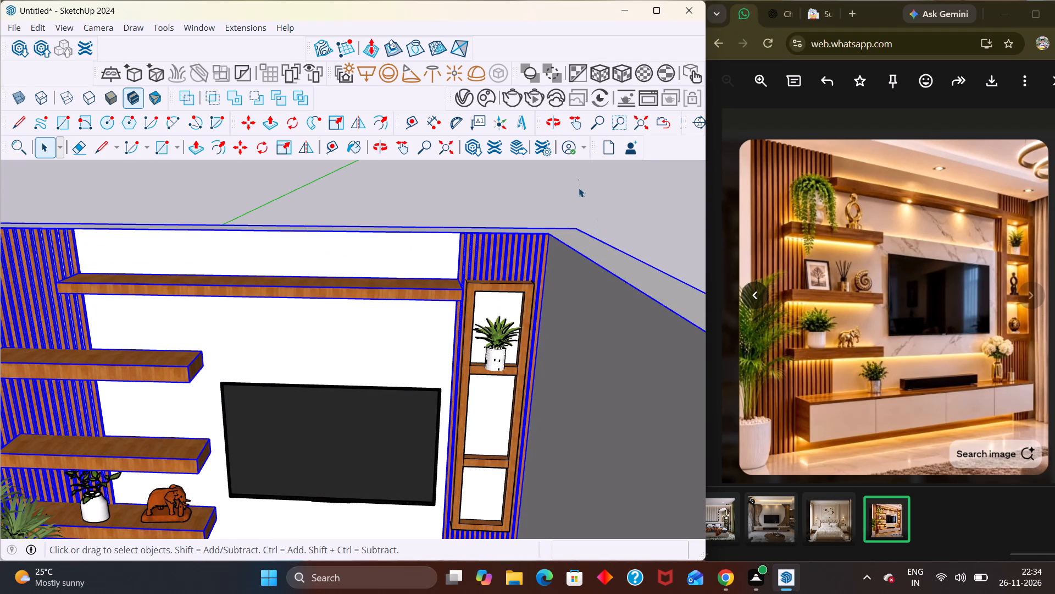
# Examine the plant's placement in the top niche and the overall TV wall against the reference image.
pyautogui.moveTo(539, 382); pyautogui.dragTo(512, 349, button='middle')
pyautogui.scroll(3, 539, 383)
pyautogui.scroll(5, 498, 349)
pyautogui.middleClick(474, 313)
pyautogui.scroll(1, 474, 313)
pyautogui.moveTo(474, 313); pyautogui.dragTo(447, 411, button='middle')
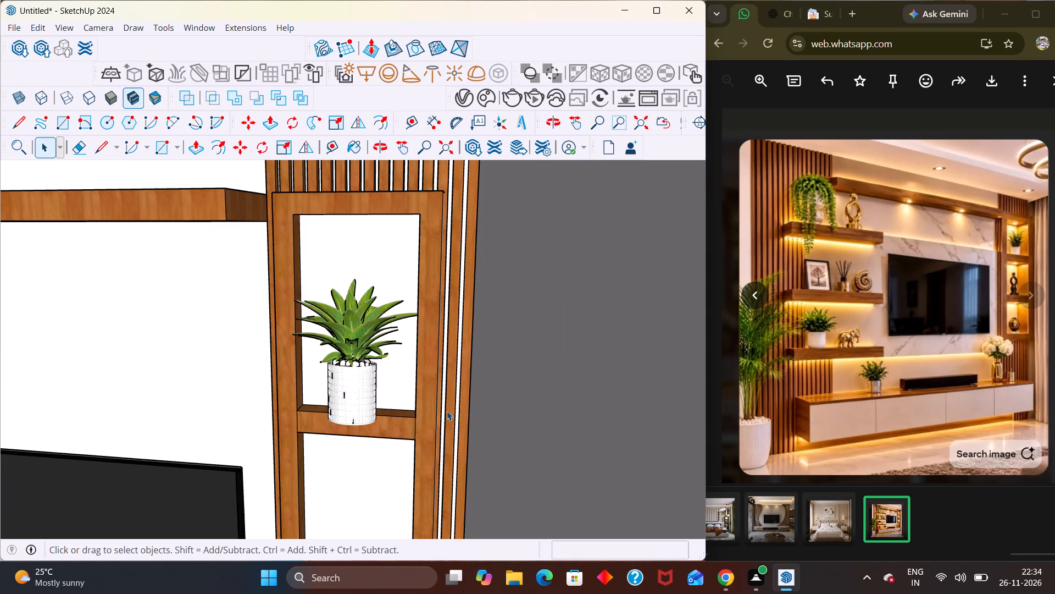
pyautogui.moveTo(447, 411); pyautogui.dragTo(495, 411, button='middle')
pyautogui.scroll(-20, 464, 416)
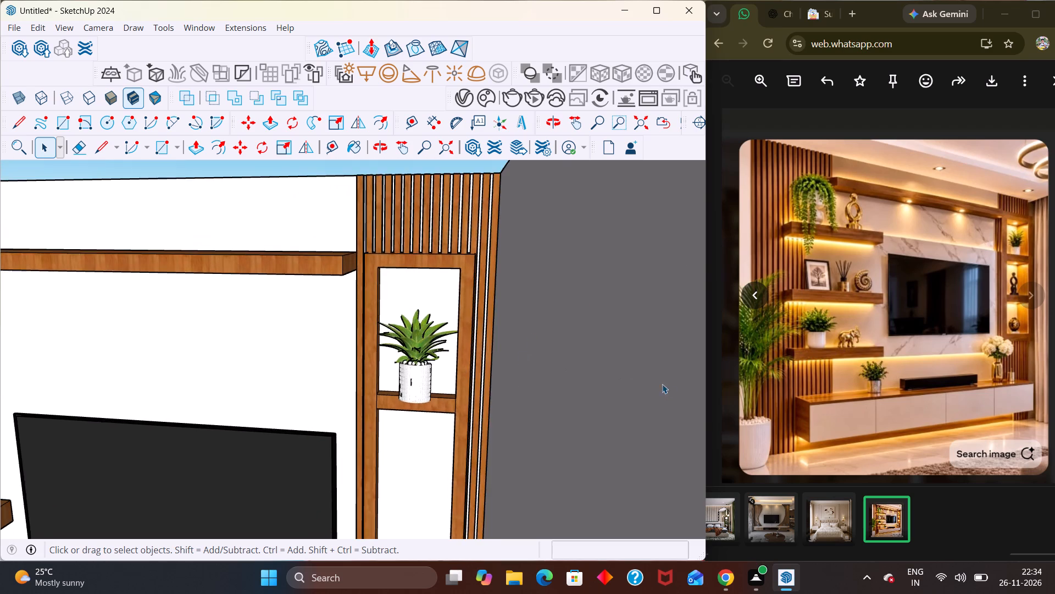
pyautogui.scroll(-3, 662, 384)
pyautogui.scroll(1, 556, 354)
pyautogui.scroll(-8, 556, 354)
pyautogui.scroll(-14, 554, 323)
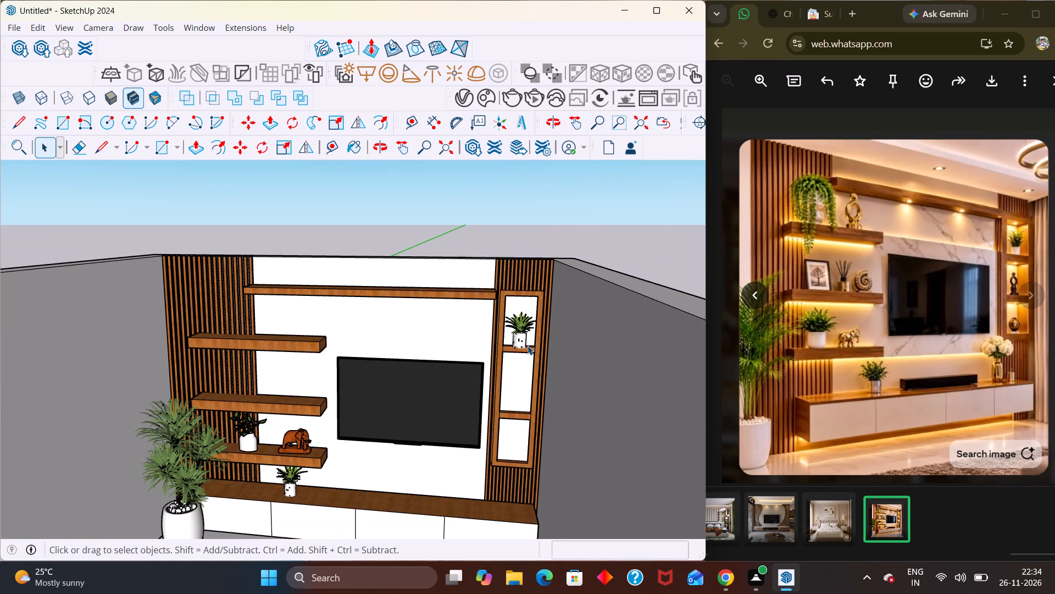
pyautogui.moveTo(371, 404); pyautogui.dragTo(445, 378, button='middle')
pyautogui.moveTo(441, 377); pyautogui.dragTo(412, 359, button='middle')
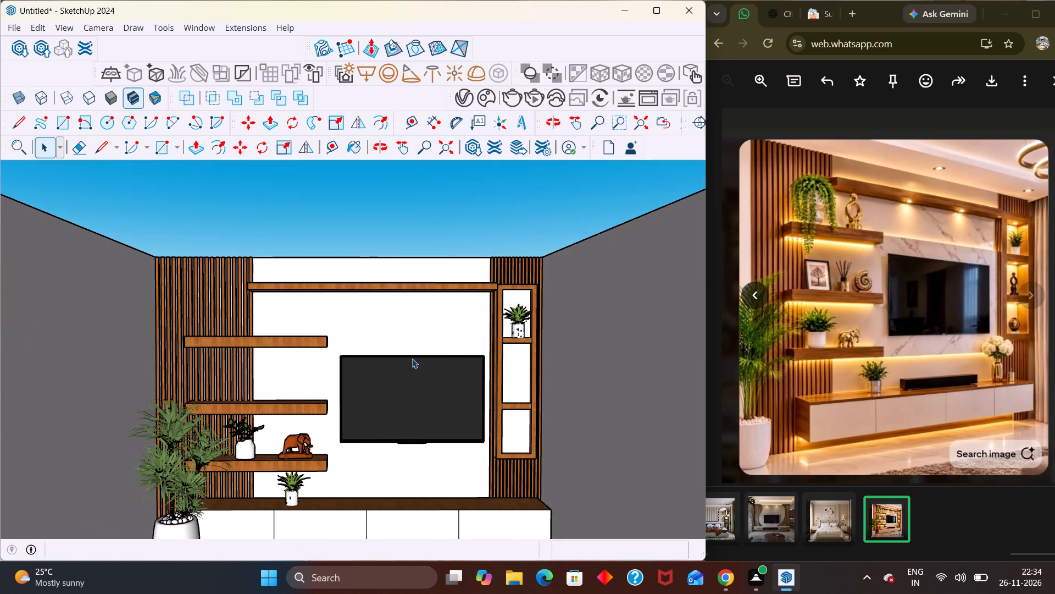
# Search 3D Warehouse models for "flower", replacing the elephant search and dismissing the promotional pop-up.
pyautogui.click(18, 56)
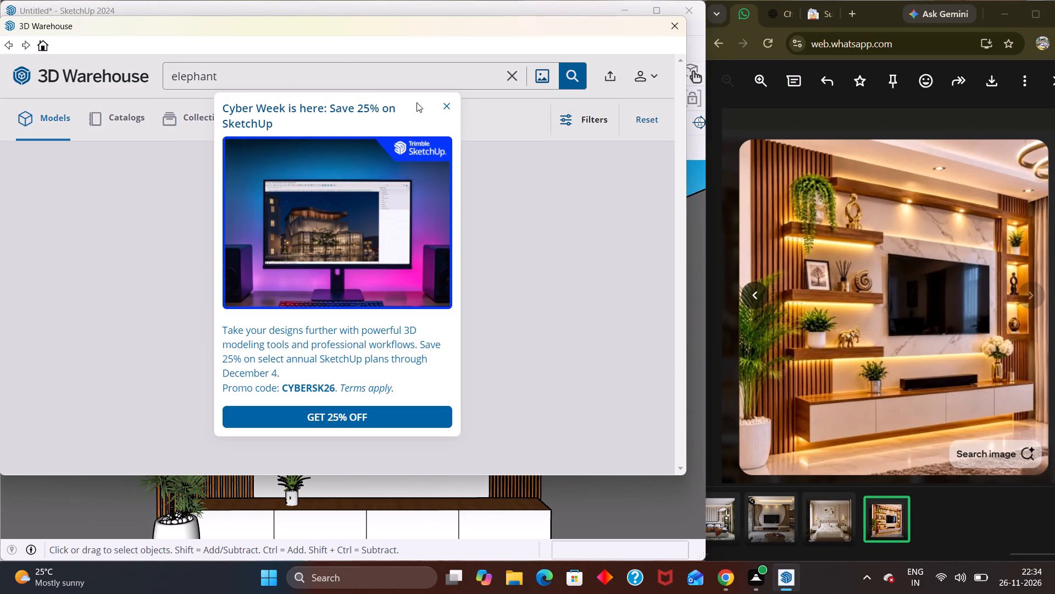
pyautogui.click(445, 111)
pyautogui.click(323, 62)
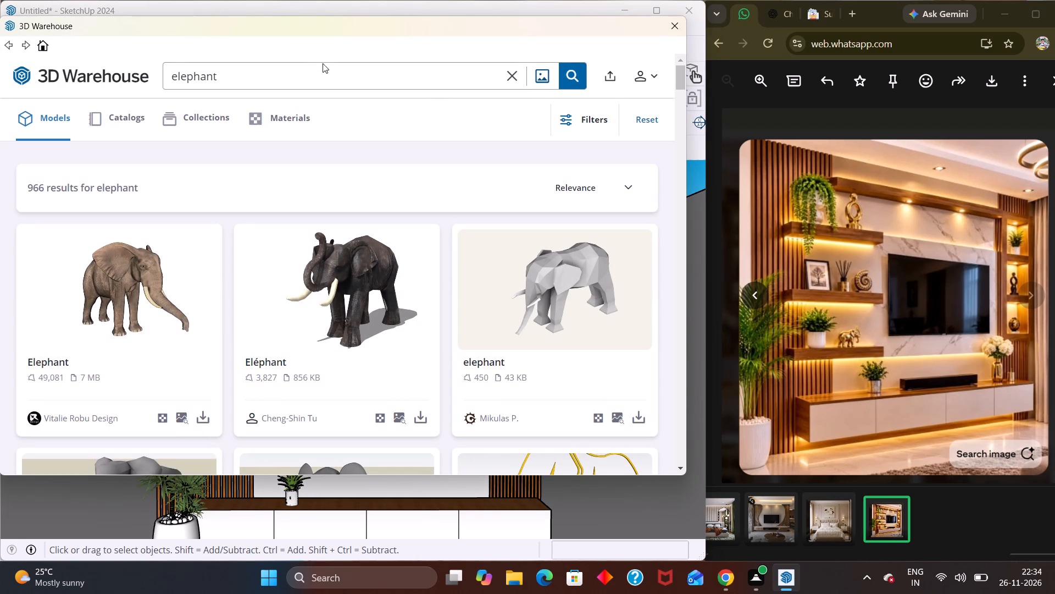
pyautogui.click(517, 77)
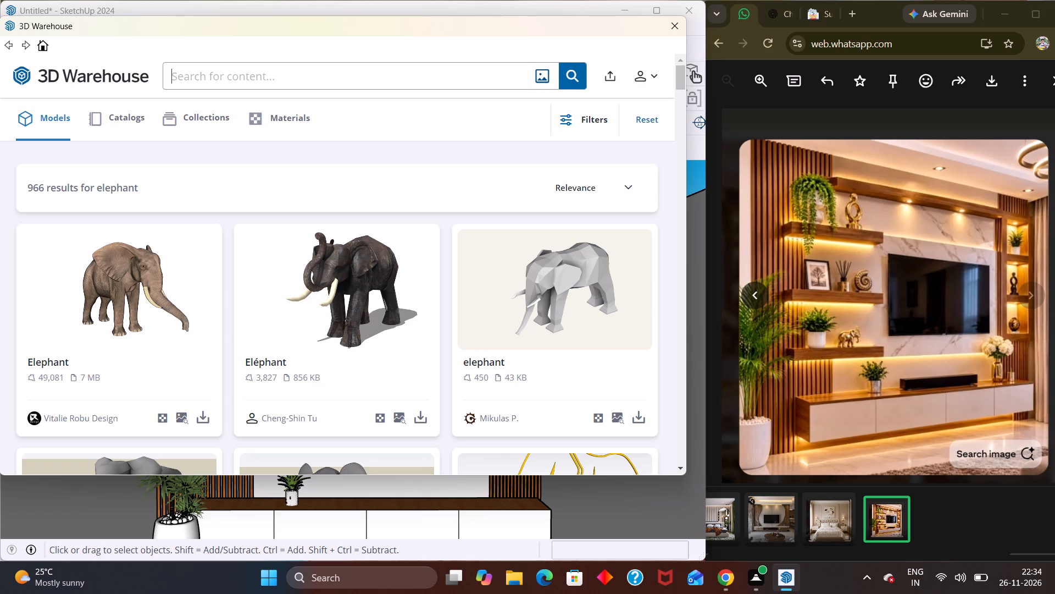
pyautogui.click(361, 85)
pyautogui.write('flower')
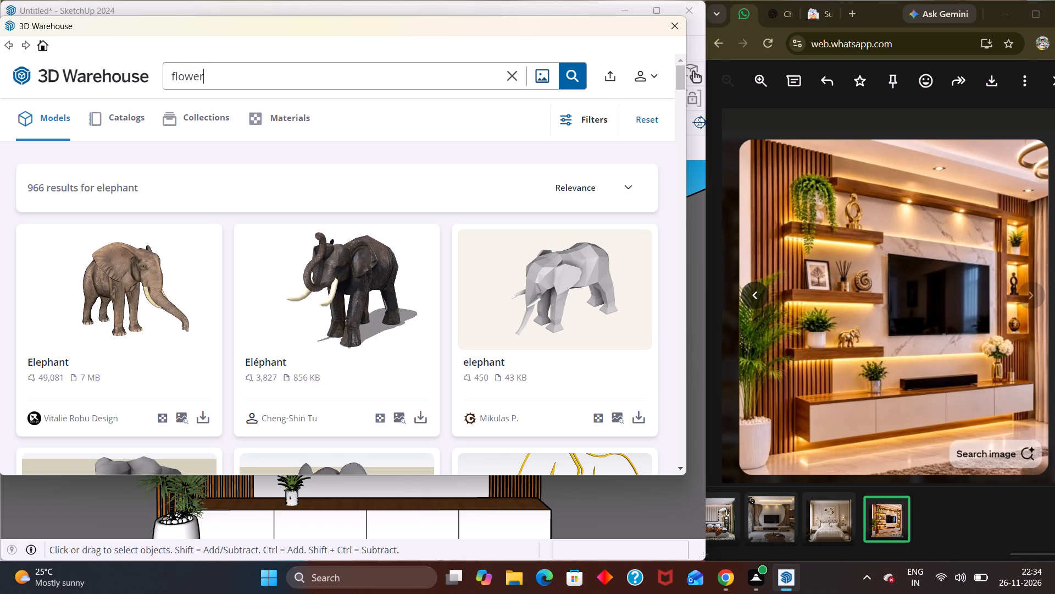
pyautogui.press('Return')
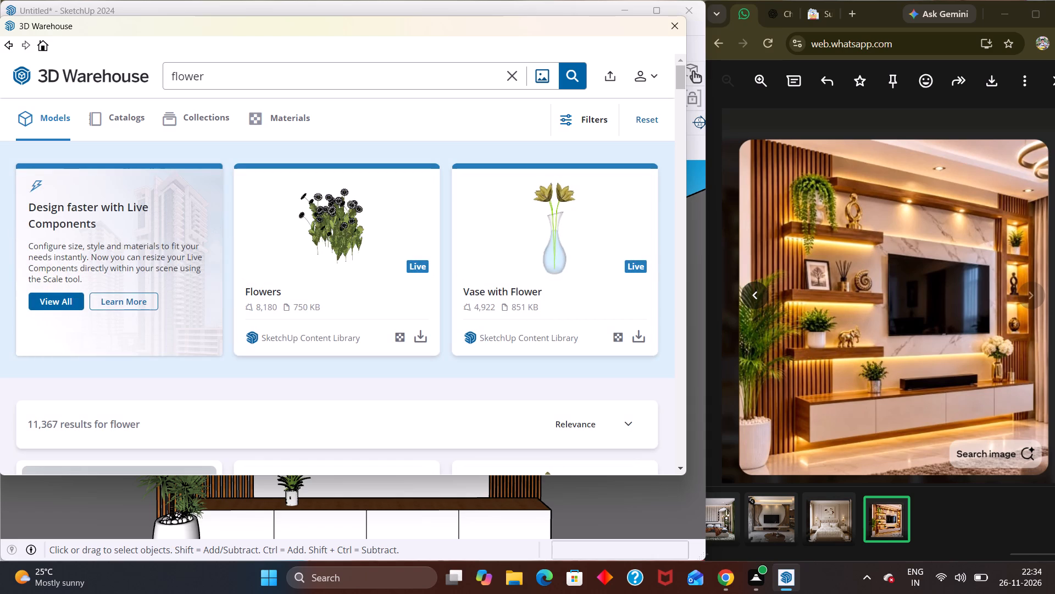
# Browse the flower search results for a vase arrangement that suits the console in the reference image.
pyautogui.scroll(-3, 384, 211)
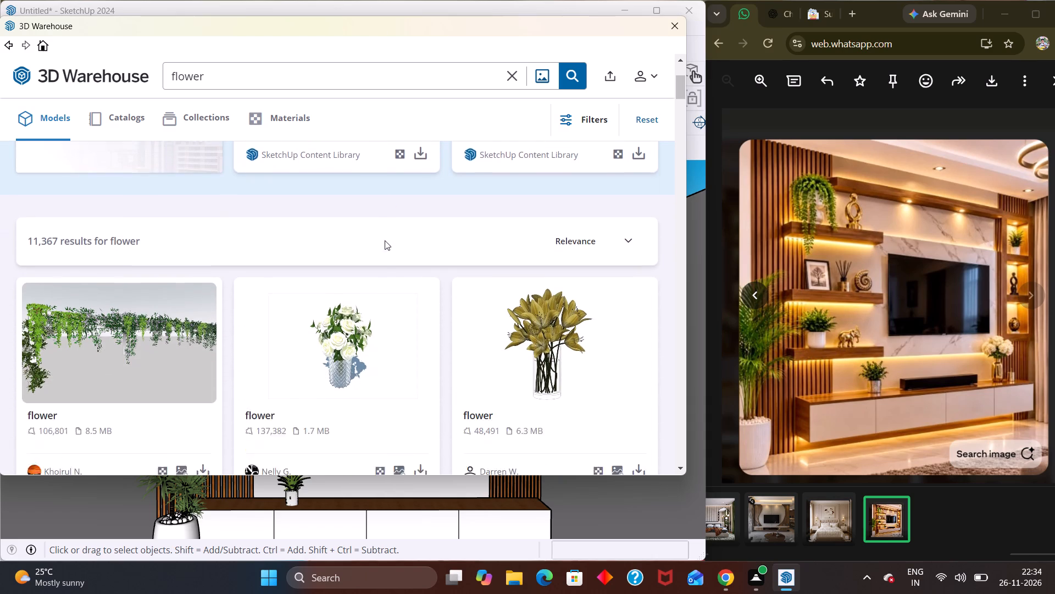
pyautogui.scroll(-3, 385, 240)
pyautogui.scroll(2, 384, 242)
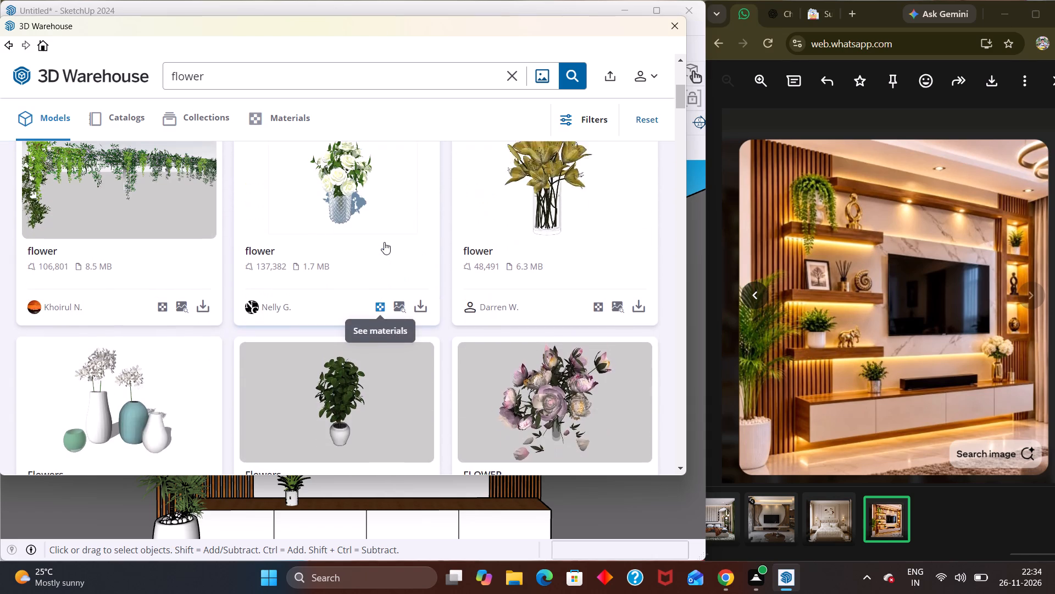
pyautogui.scroll(-1, 265, 328)
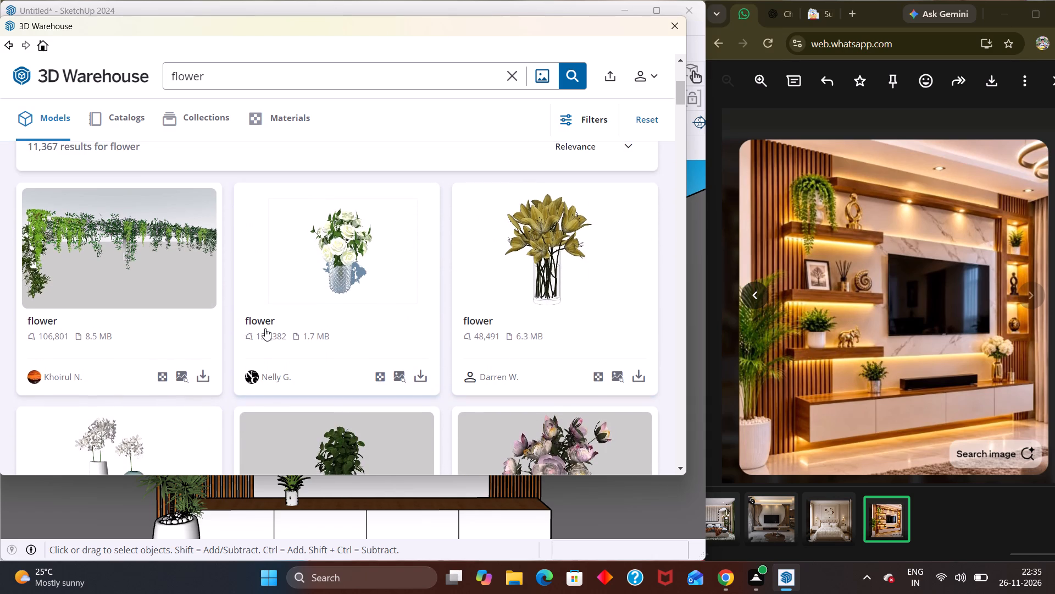
pyautogui.scroll(-1, 265, 328)
pyautogui.scroll(-2, 319, 282)
pyautogui.scroll(-3, 283, 334)
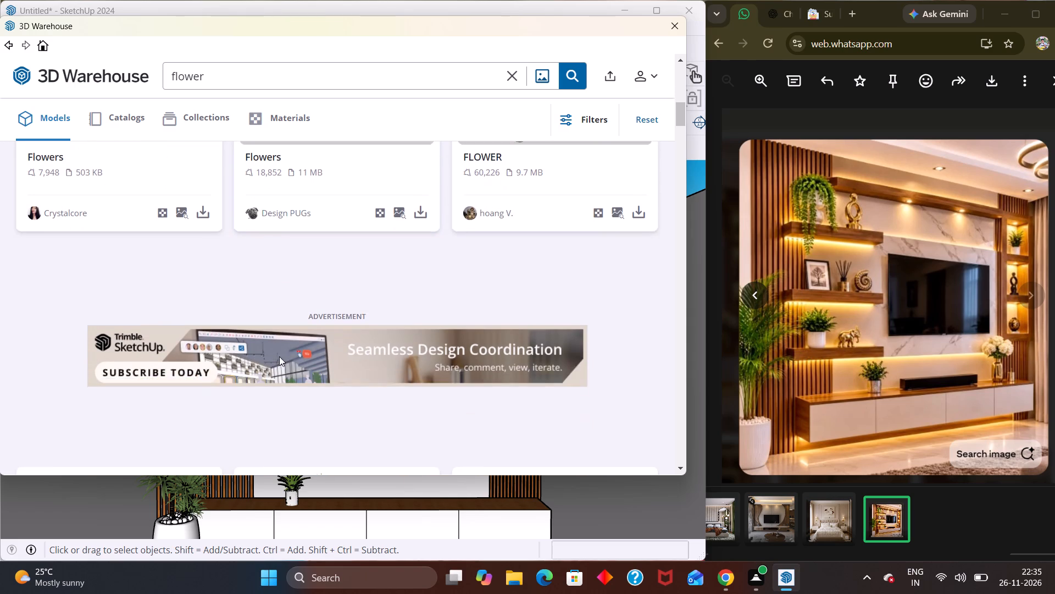
pyautogui.scroll(-9, 277, 341)
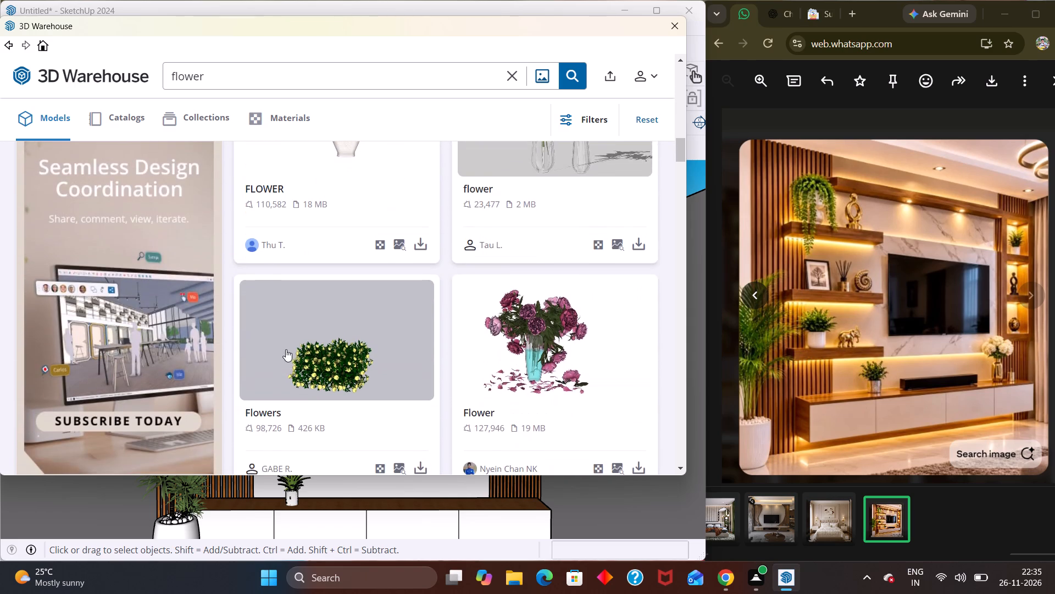
pyautogui.scroll(-9, 286, 349)
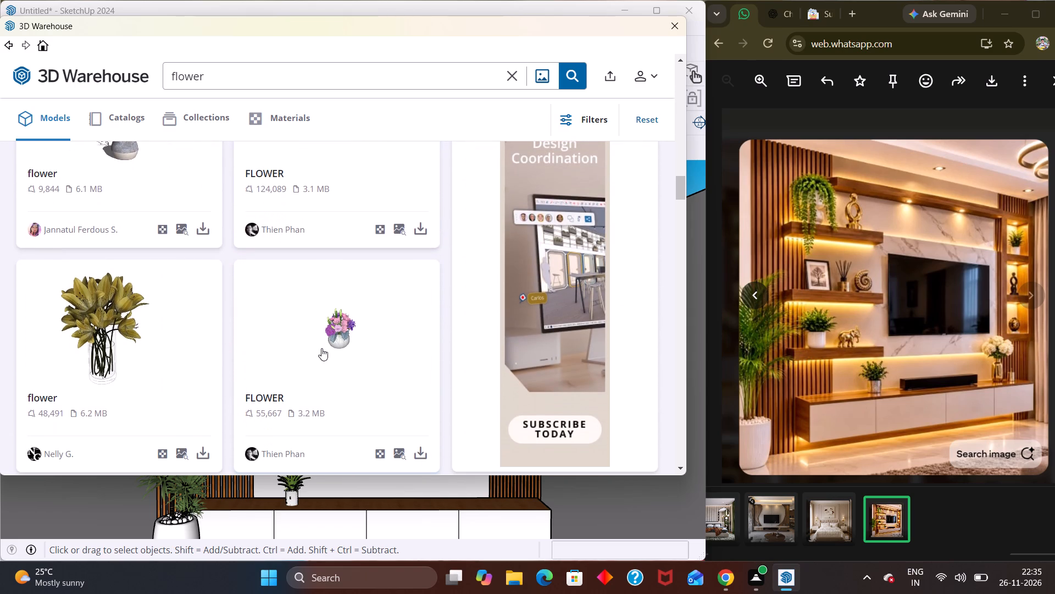
pyautogui.scroll(-3, 274, 349)
pyautogui.scroll(-2, 326, 348)
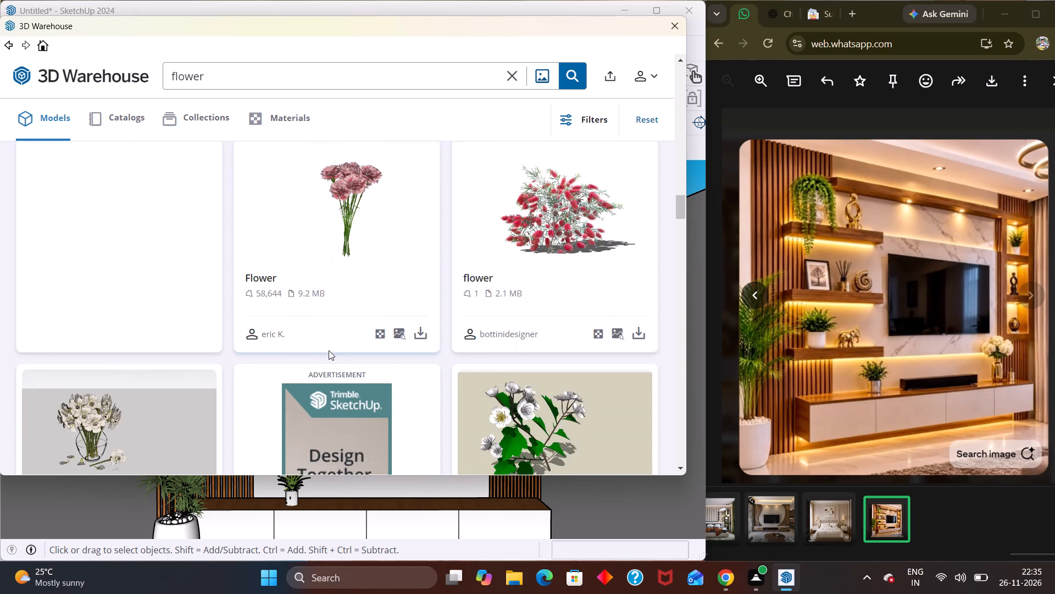
pyautogui.scroll(-3, 332, 345)
pyautogui.scroll(-2, 273, 360)
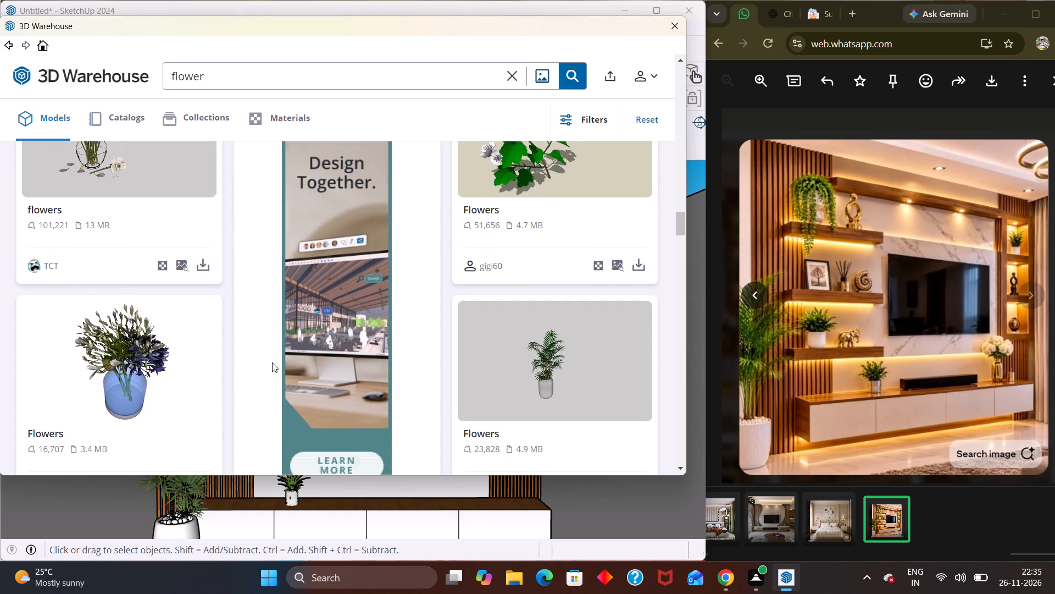
pyautogui.scroll(-3, 272, 362)
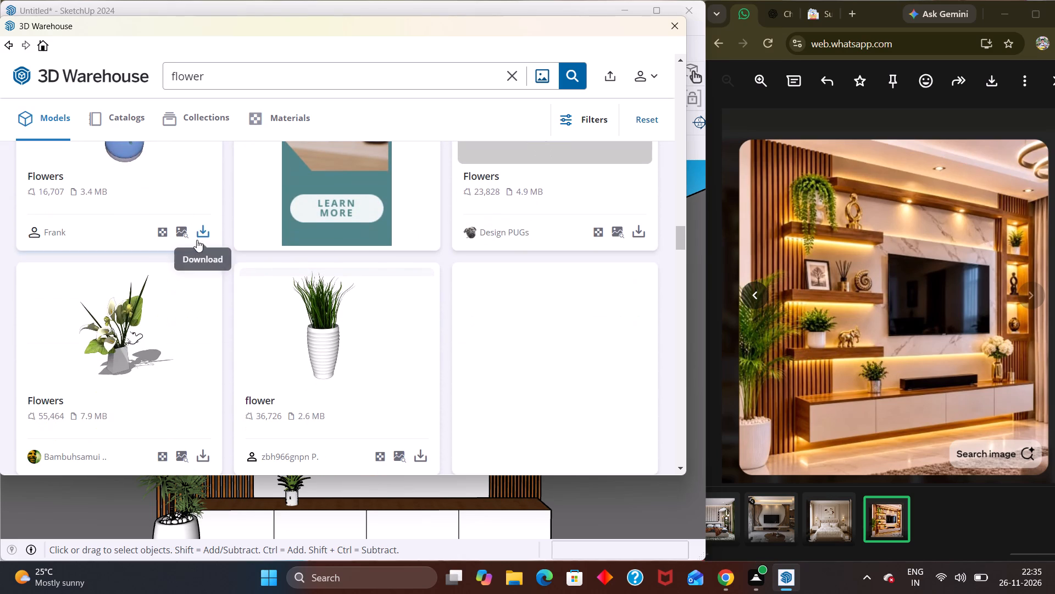
# Download the Flowers model with the blue glass vase (3.4 MB) and place it on the TV console's top near the niche unit.
pyautogui.click(201, 234)
pyautogui.click(306, 269)
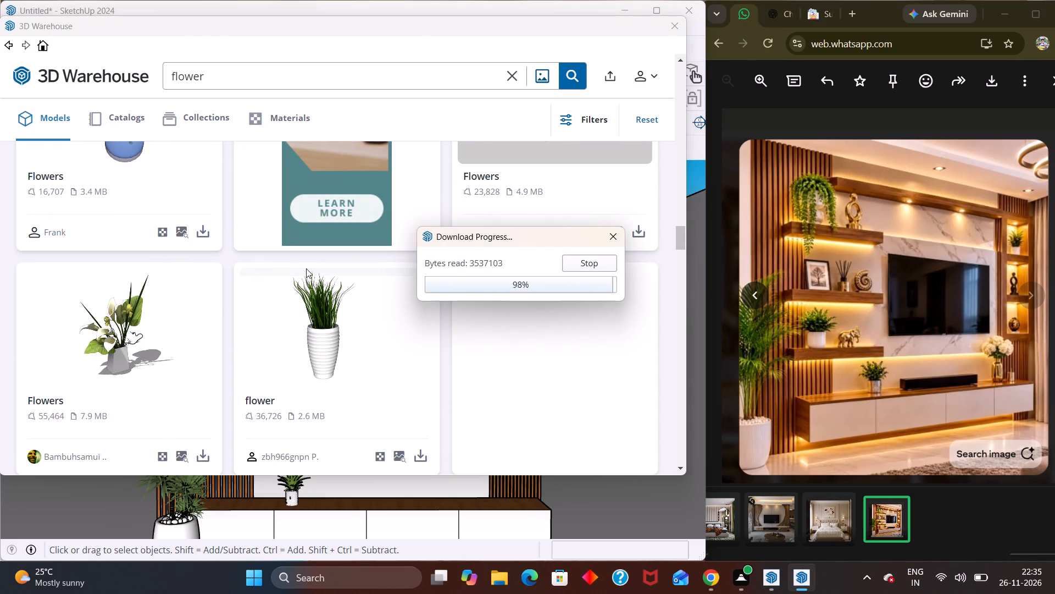
pyautogui.scroll(-3, 459, 437)
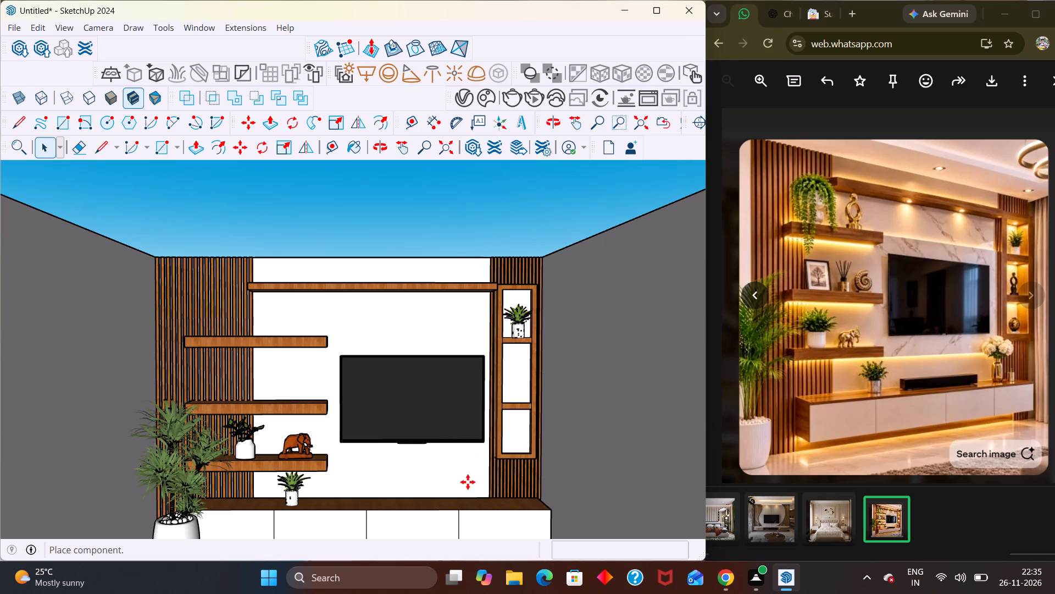
pyautogui.moveTo(467, 486); pyautogui.dragTo(488, 529, button='middle')
pyautogui.scroll(8, 475, 509)
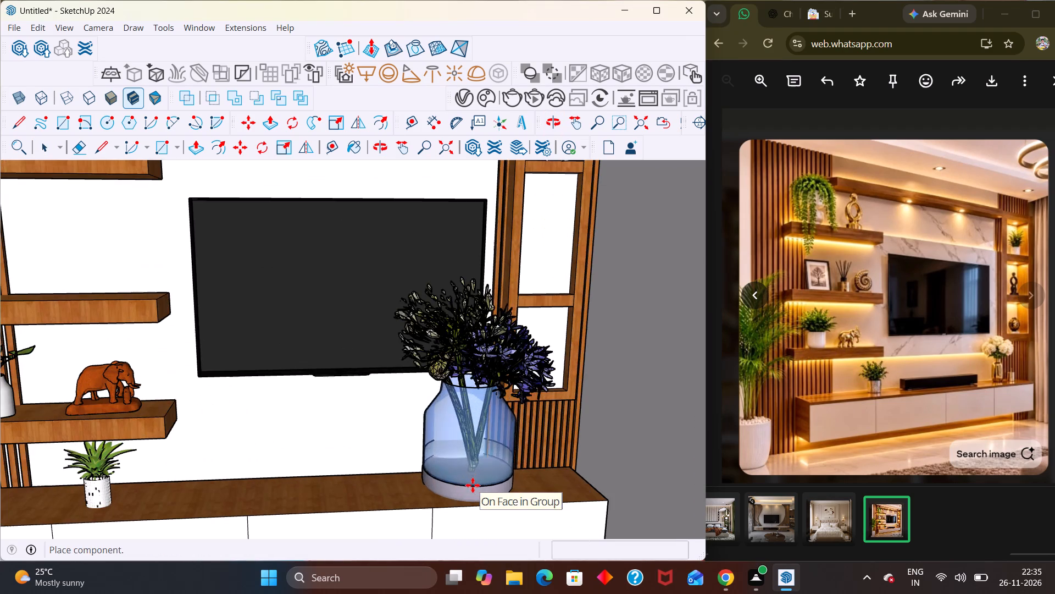
pyautogui.click(480, 475)
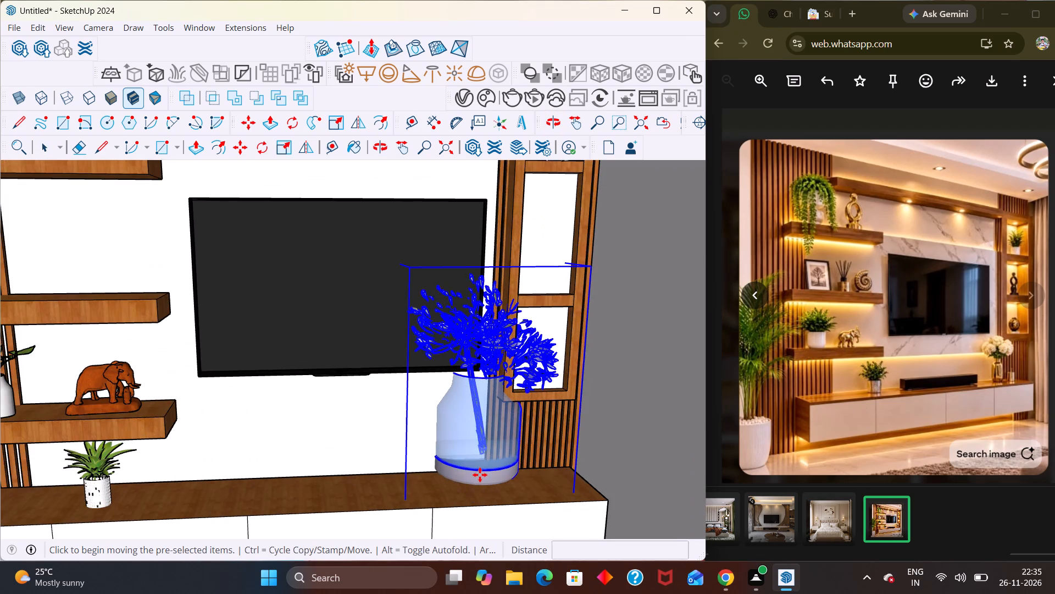
# Scale the flower vase to 0.29 along the green axis and about 0.45 along the blue axis.
pyautogui.press('s')
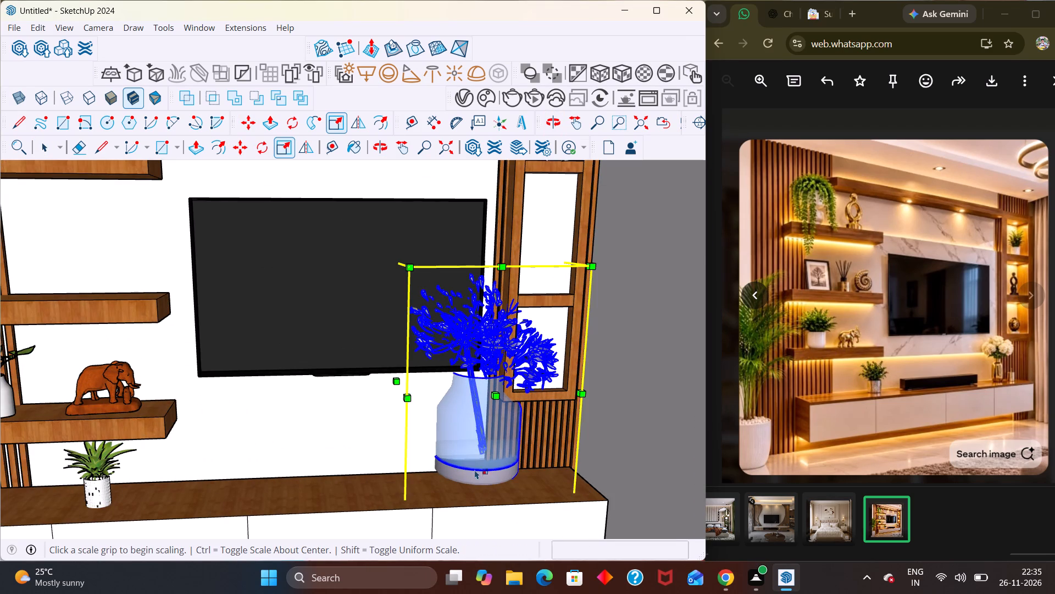
pyautogui.moveTo(525, 251); pyautogui.dragTo(509, 455, button='middle')
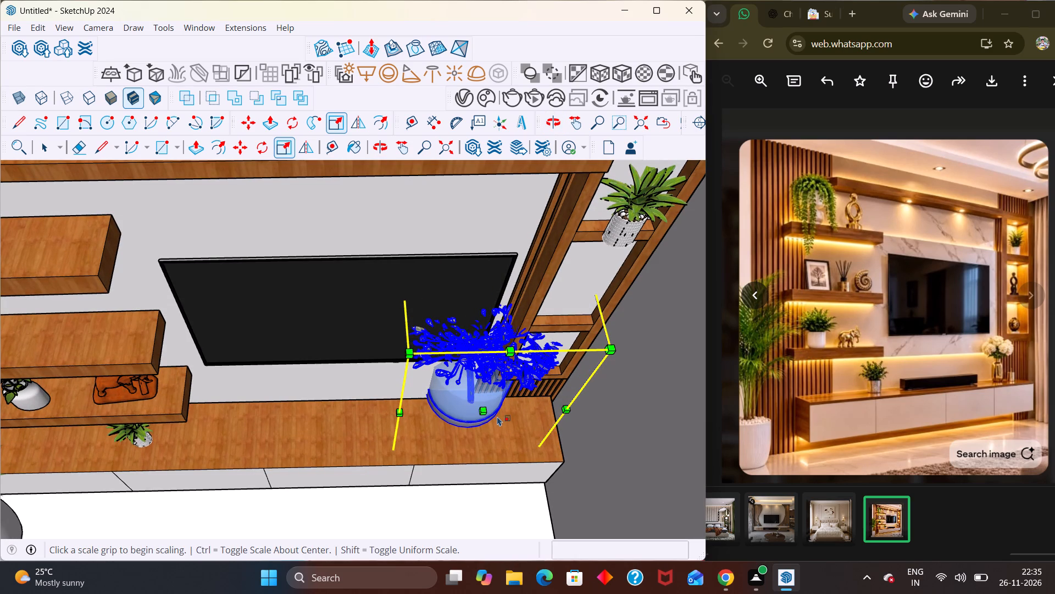
pyautogui.click(471, 306)
pyautogui.click(487, 377)
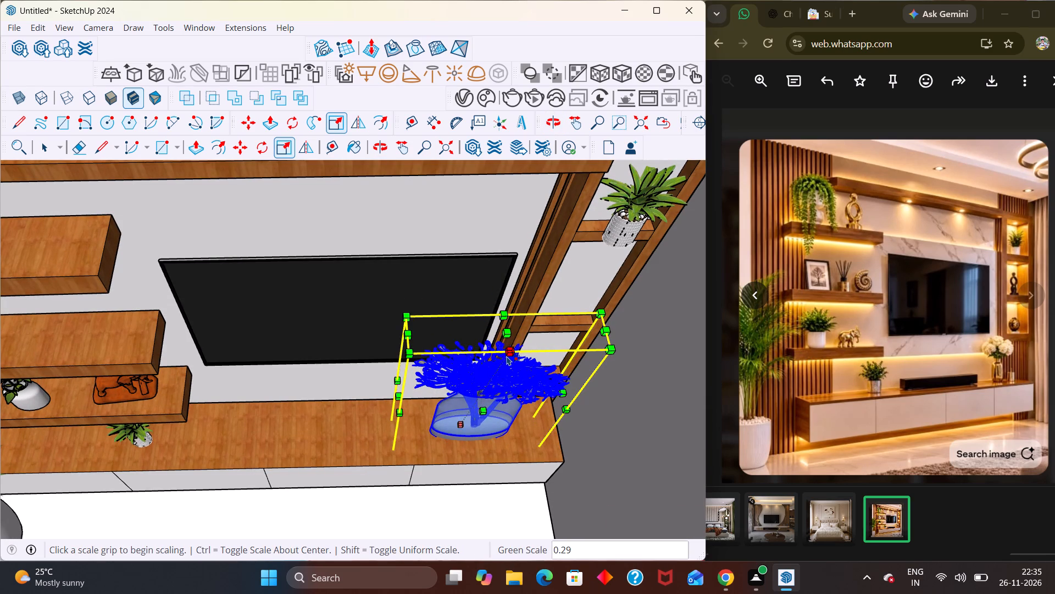
pyautogui.click(503, 331)
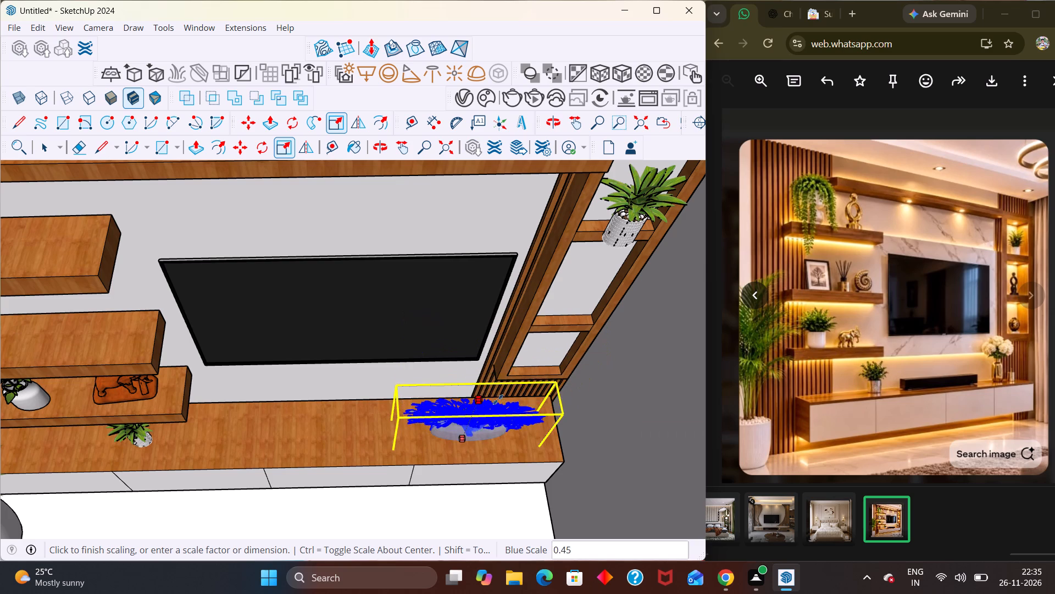
pyautogui.click(490, 391)
# Narrow the flower vase along the red axis, scaling it by 0.68 from one side and 0.64 from the opposite side.
pyautogui.moveTo(457, 433); pyautogui.dragTo(589, 335, button='middle')
pyautogui.scroll(3, 463, 411)
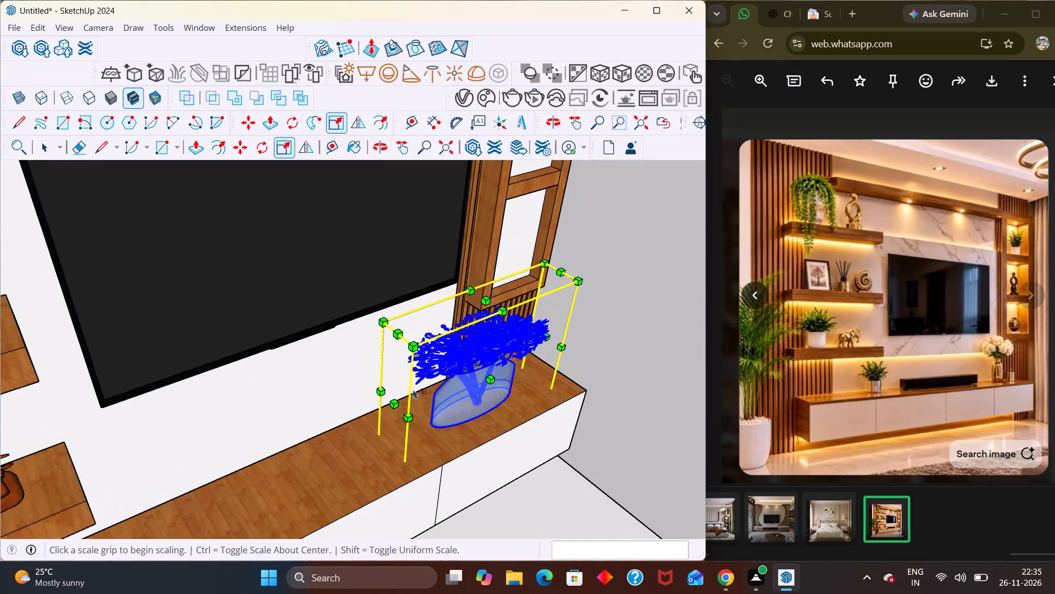
pyautogui.click(394, 398)
pyautogui.click(394, 401)
pyautogui.click(449, 393)
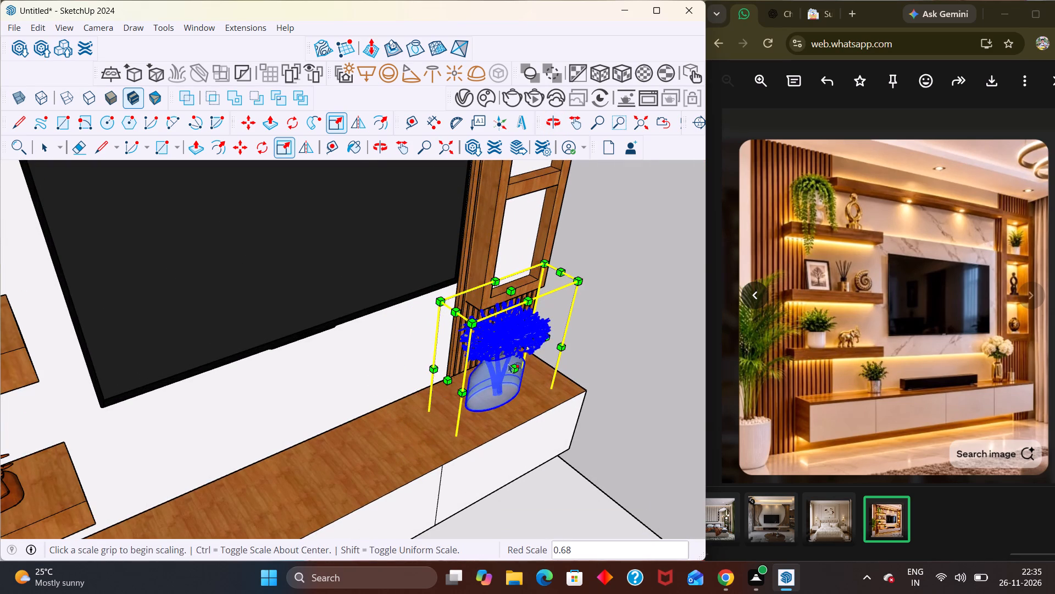
pyautogui.moveTo(506, 367); pyautogui.dragTo(284, 364, button='middle')
pyautogui.moveTo(534, 470); pyautogui.dragTo(503, 474, button='middle')
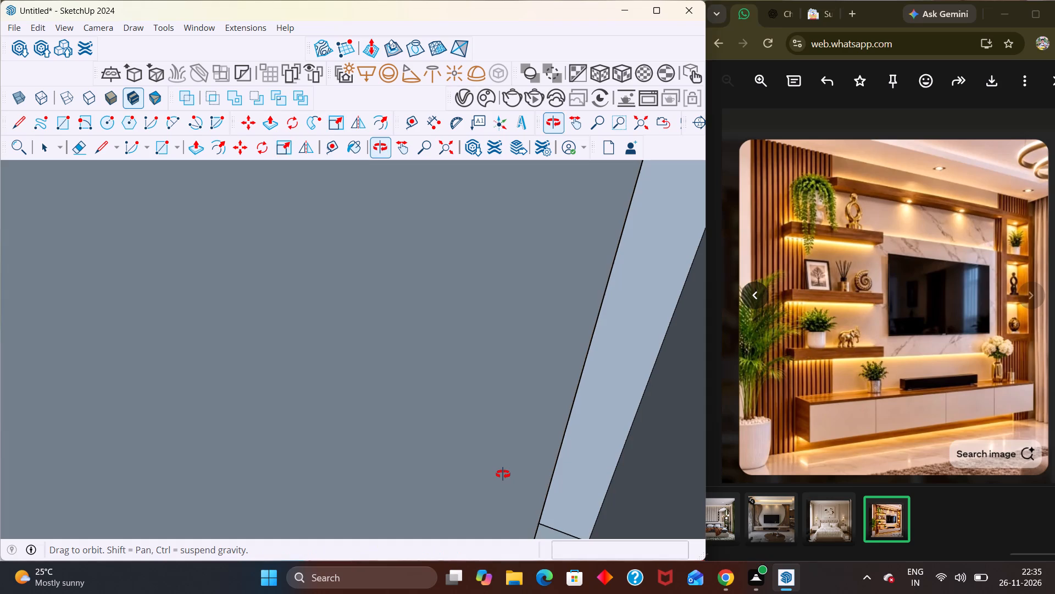
pyautogui.moveTo(503, 474); pyautogui.dragTo(574, 481, button='middle')
pyautogui.scroll(2, 536, 460)
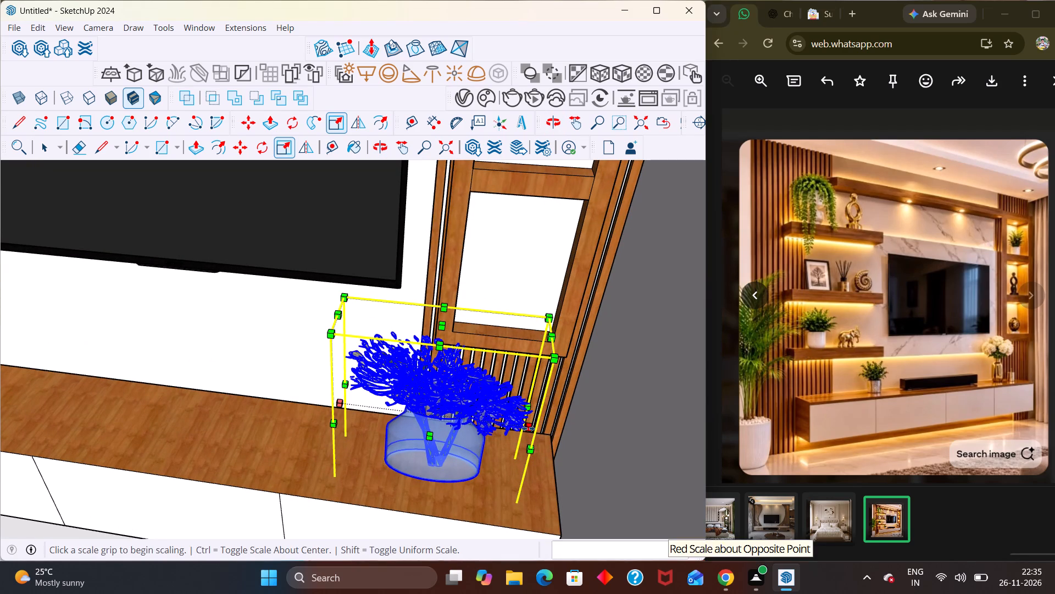
pyautogui.click(528, 428)
pyautogui.click(454, 449)
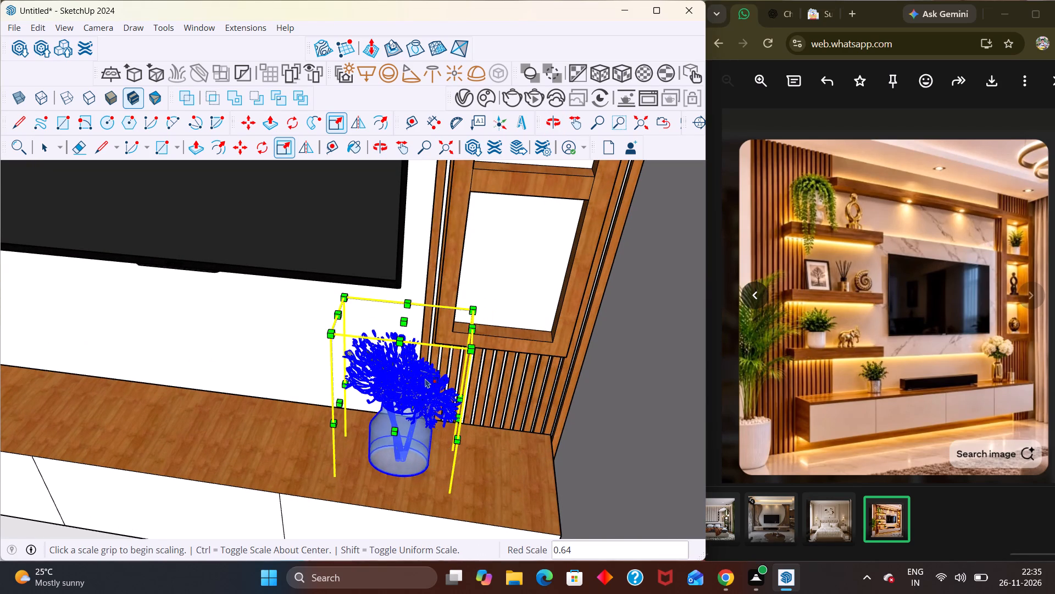
# Scale the flower vase's height to 0.84 along the blue axis and deselect it.
pyautogui.click(406, 322)
pyautogui.click(413, 354)
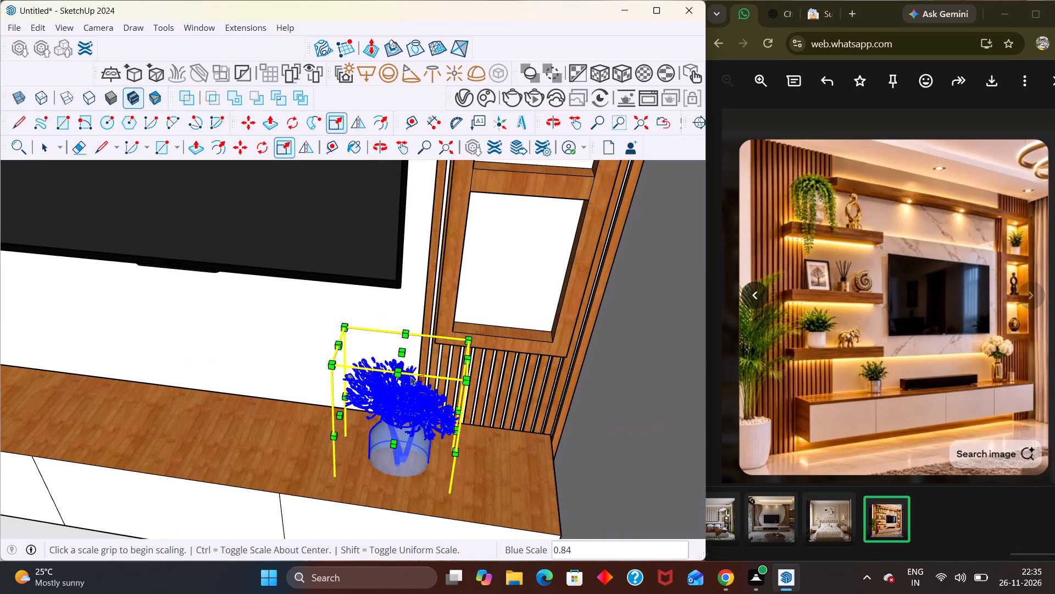
pyautogui.moveTo(421, 454); pyautogui.dragTo(448, 339, button='middle')
pyautogui.scroll(-9, 457, 415)
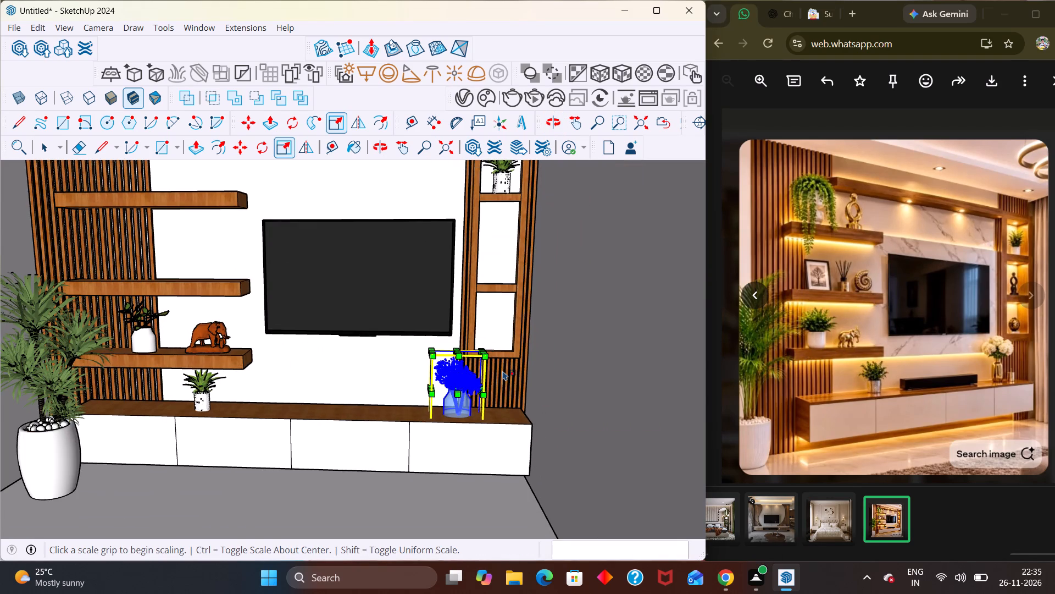
pyautogui.press('space')
pyautogui.scroll(-8, 431, 302)
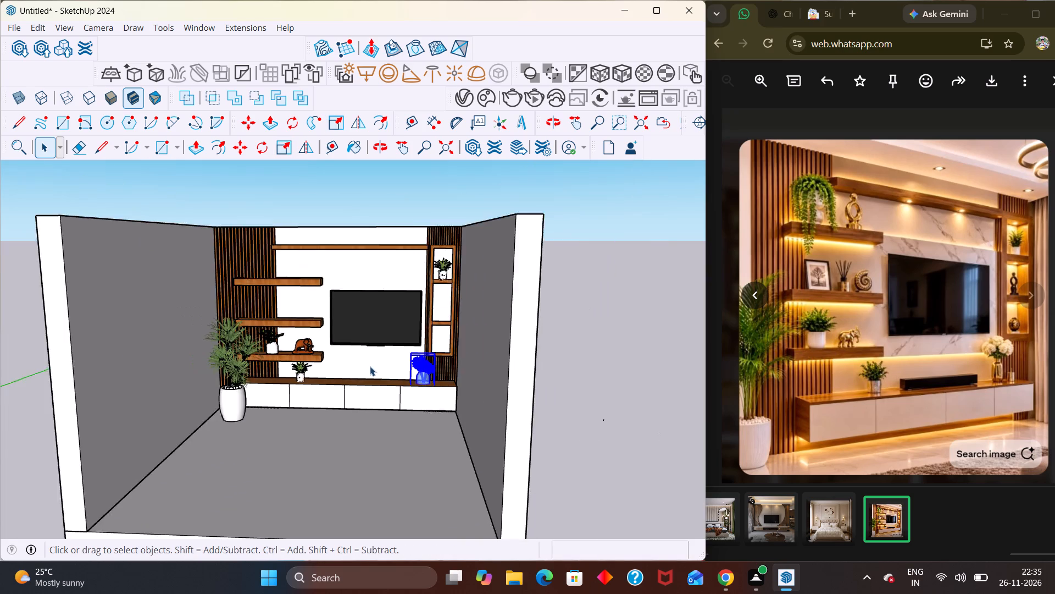
pyautogui.scroll(-2, 370, 366)
pyautogui.click(564, 425)
# Examine the scaled flower vase up close and how its base sits on the console top.
pyautogui.scroll(14, 414, 373)
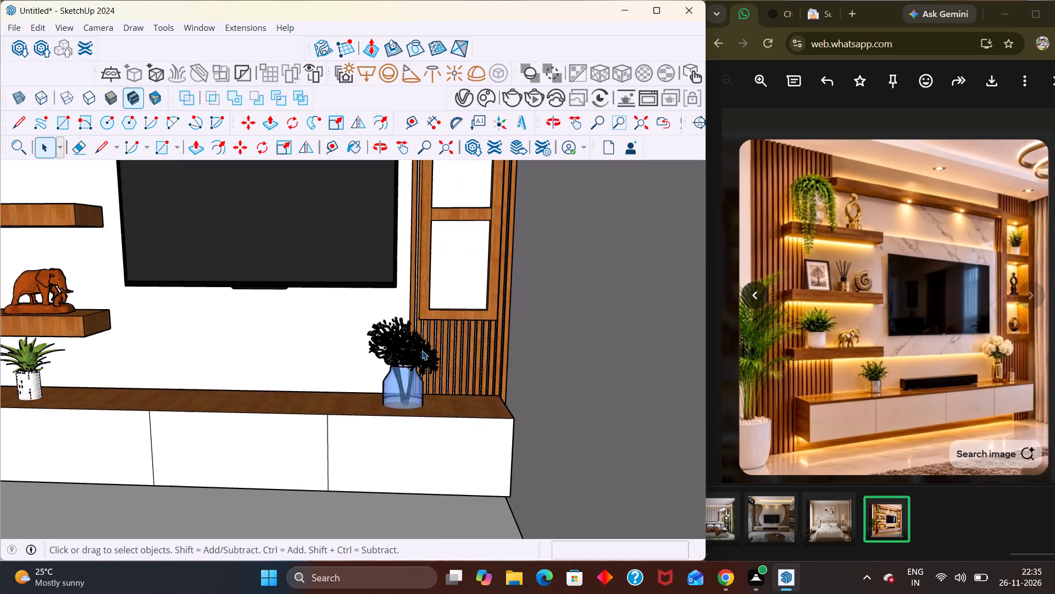
pyautogui.scroll(7, 422, 350)
pyautogui.scroll(3, 372, 307)
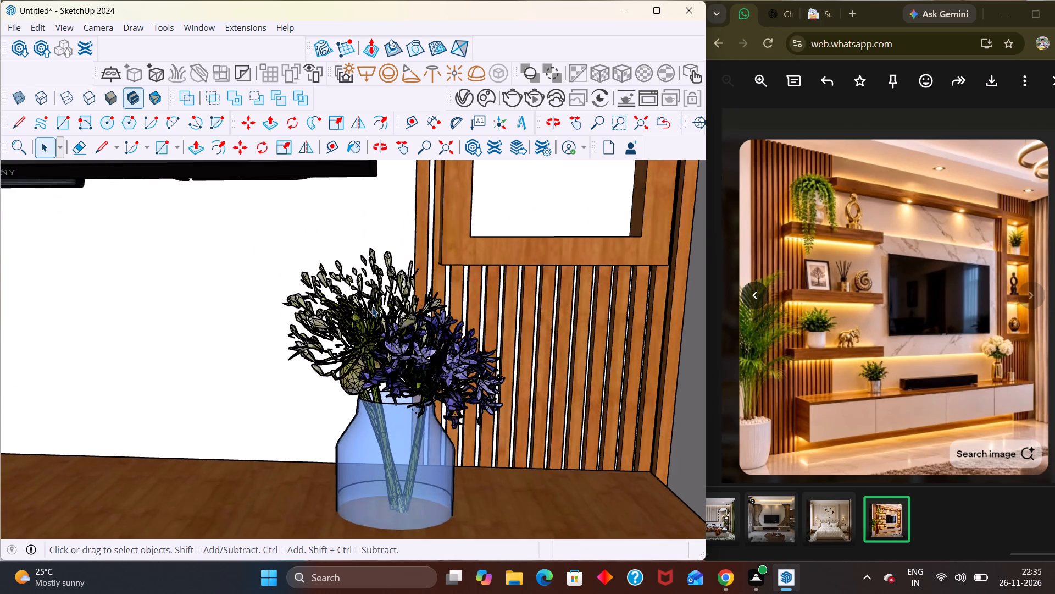
pyautogui.scroll(5, 372, 307)
pyautogui.scroll(-7, 382, 370)
pyautogui.scroll(1, 386, 377)
pyautogui.scroll(-7, 386, 377)
pyautogui.moveTo(397, 424); pyautogui.dragTo(438, 453, button='middle')
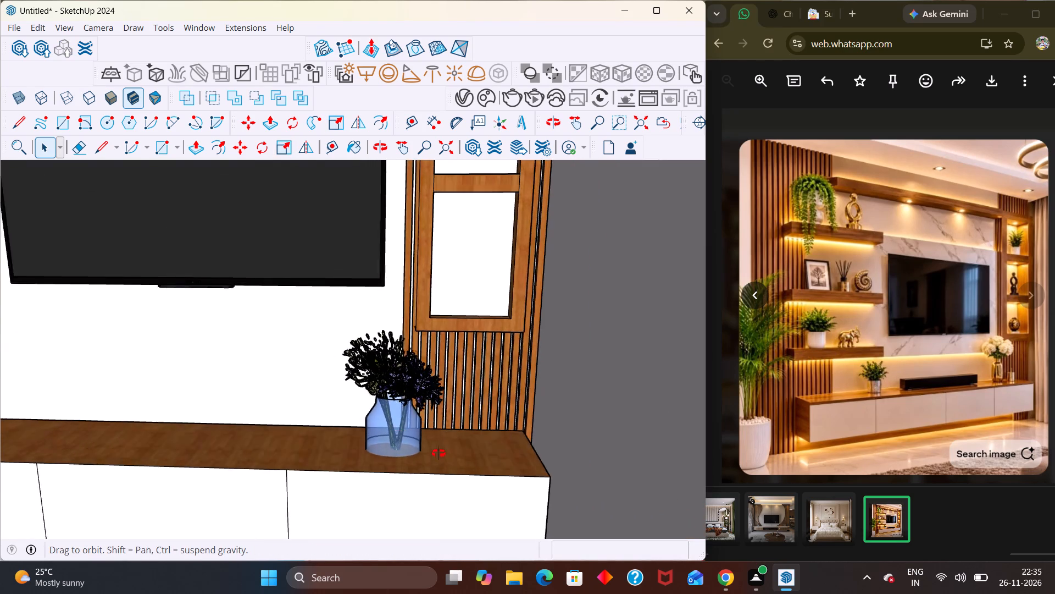
# Raise the flower vase about 3 11/16" along the blue axis to bring its base up to the console top, and deselect it.
pyautogui.moveTo(438, 453); pyautogui.dragTo(478, 361, button='middle')
pyautogui.scroll(4, 523, 435)
pyautogui.click(376, 413)
pyautogui.moveTo(395, 423); pyautogui.dragTo(413, 501, button='middle')
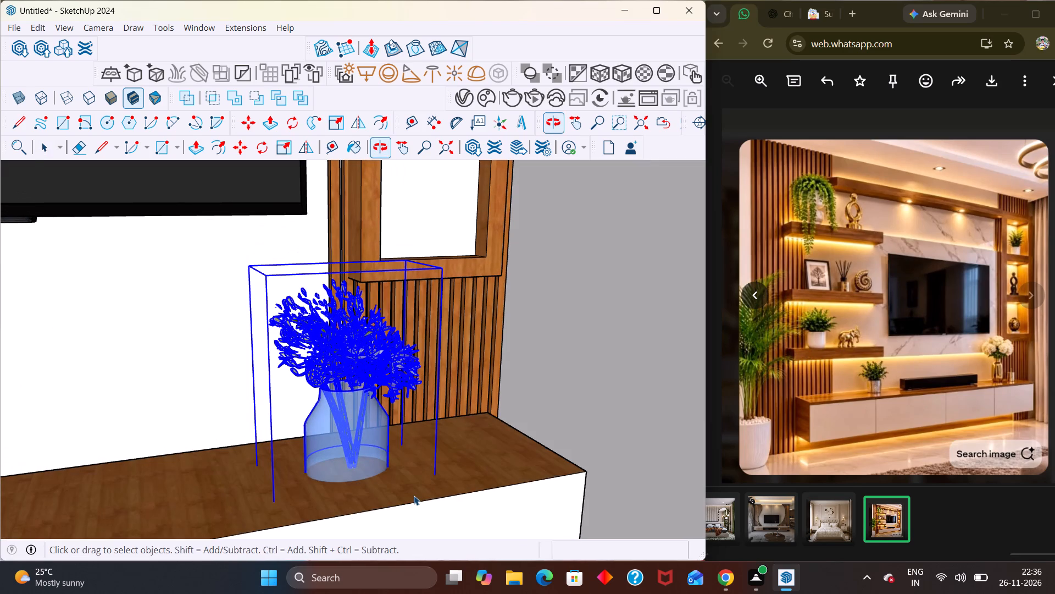
pyautogui.press('m')
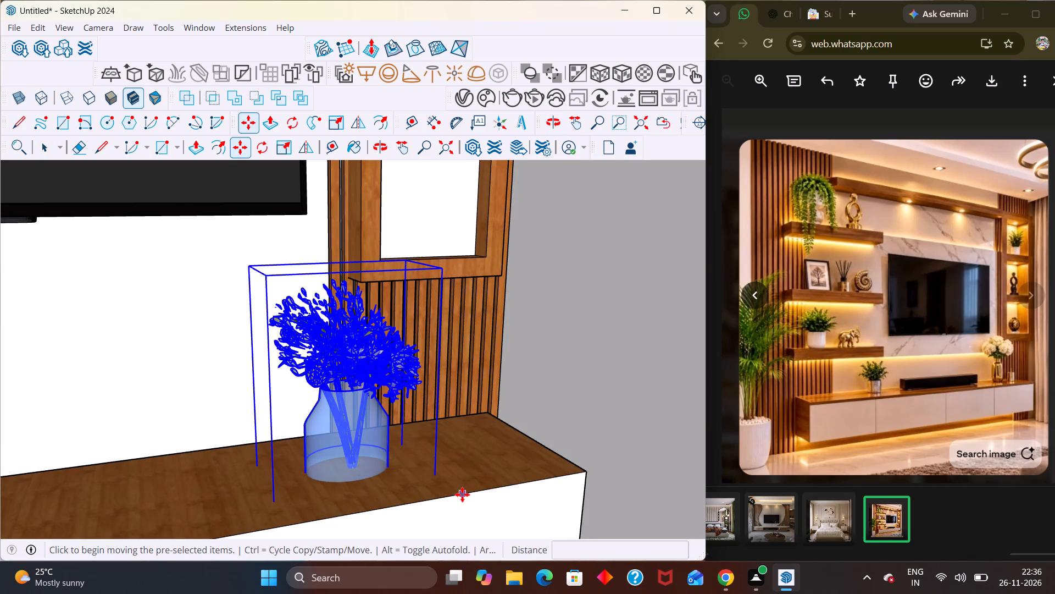
pyautogui.click(439, 477)
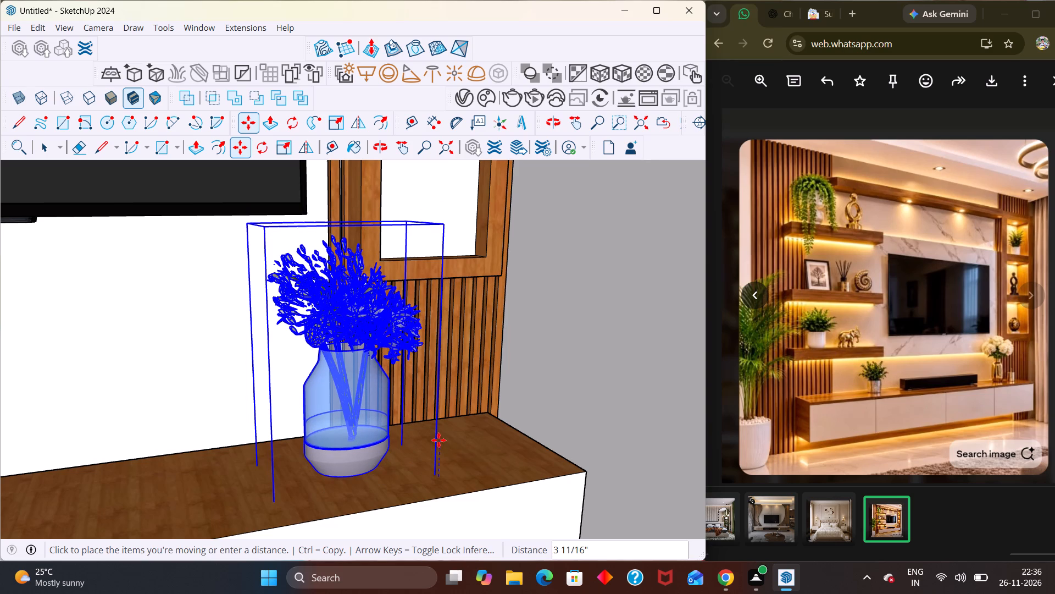
pyautogui.click(438, 440)
pyautogui.scroll(-5, 343, 466)
pyautogui.press('space')
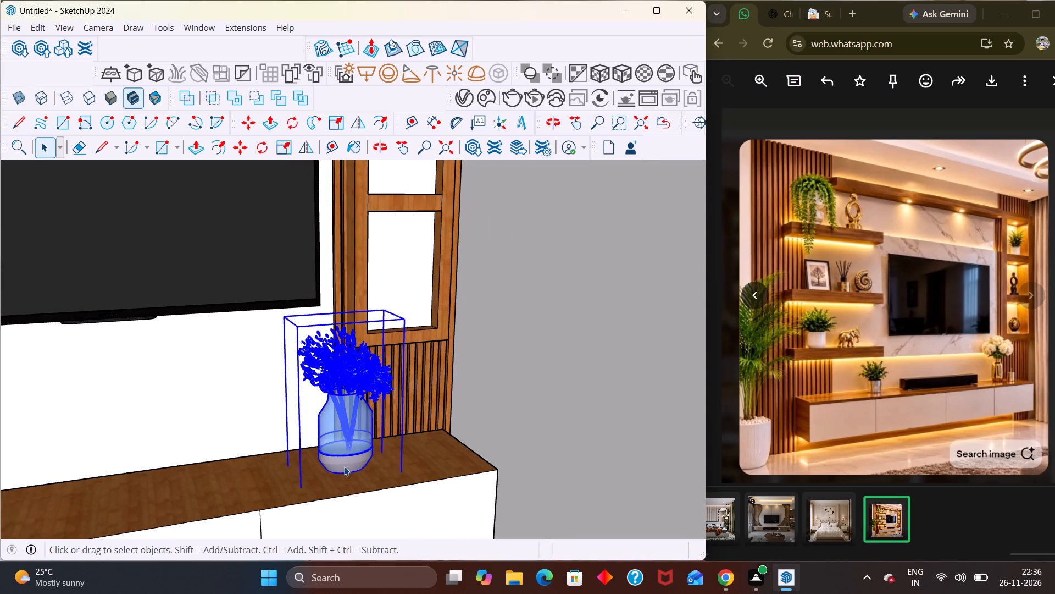
pyautogui.scroll(-10, 365, 402)
pyautogui.scroll(-8, 403, 336)
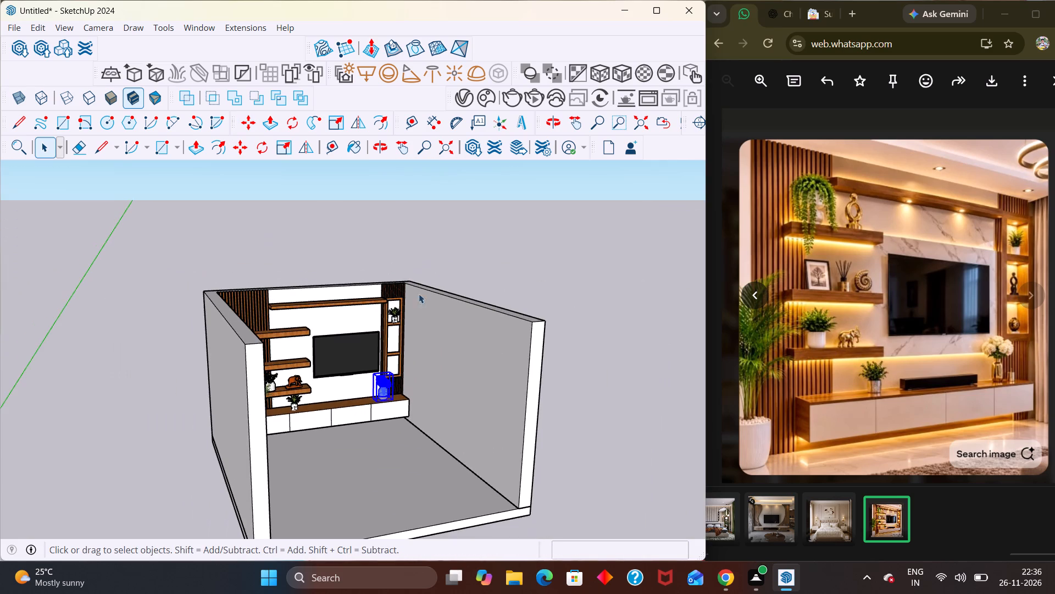
pyautogui.click(440, 266)
pyautogui.scroll(11, 398, 332)
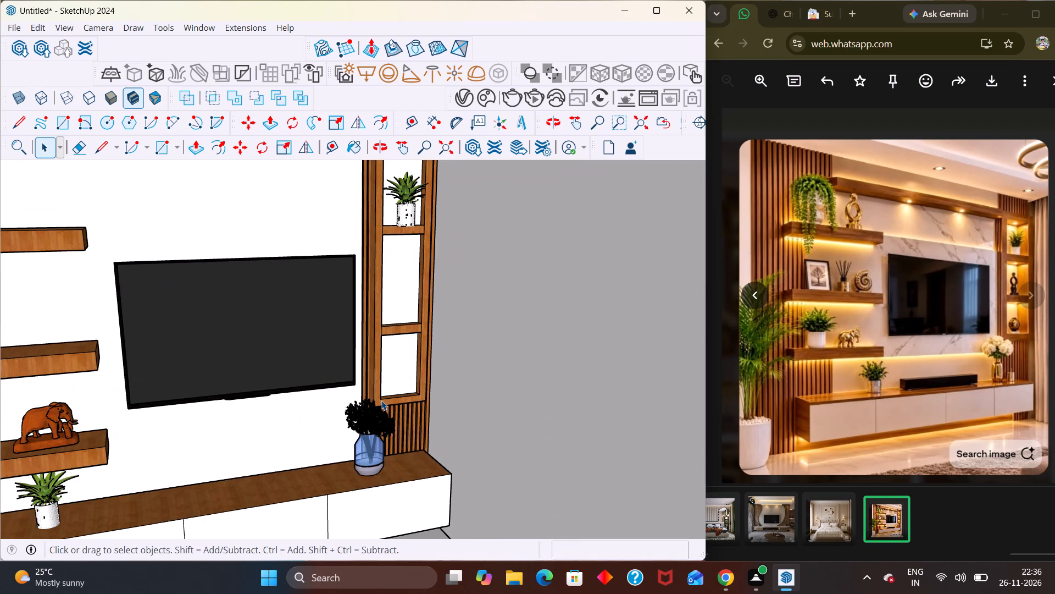
# Widen the flower vase along the green axis, scaling it by about 1.74, and deselect it.
pyautogui.scroll(3, 380, 410)
pyautogui.moveTo(372, 445); pyautogui.dragTo(468, 576, button='middle')
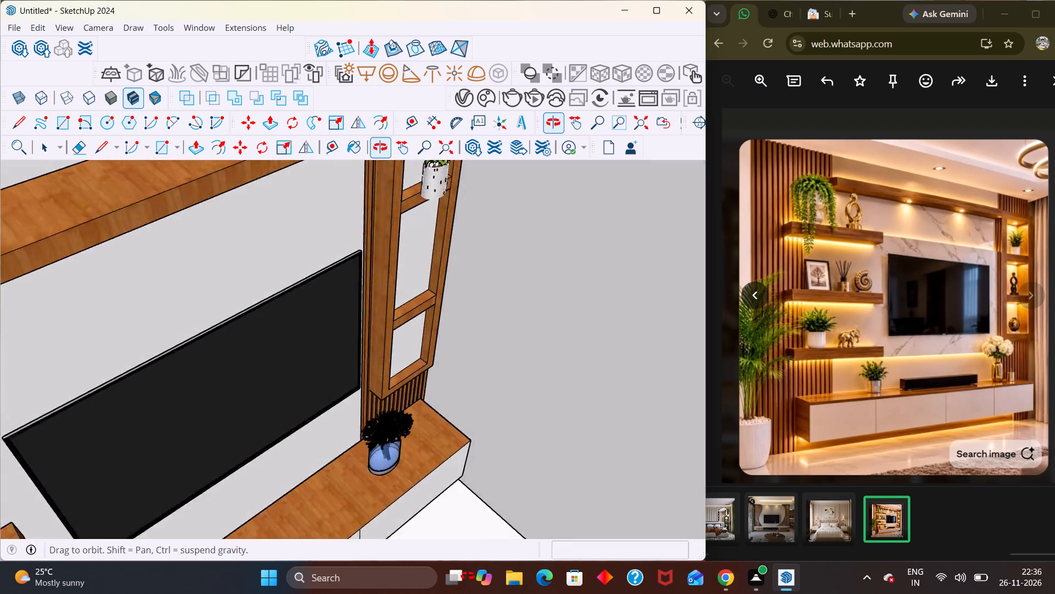
pyautogui.moveTo(468, 576); pyautogui.dragTo(566, 502, button='middle')
pyautogui.scroll(5, 566, 503)
pyautogui.scroll(4, 322, 410)
pyautogui.scroll(-1, 338, 387)
pyautogui.moveTo(342, 394); pyautogui.dragTo(403, 430, button='middle')
pyautogui.scroll(1, 394, 459)
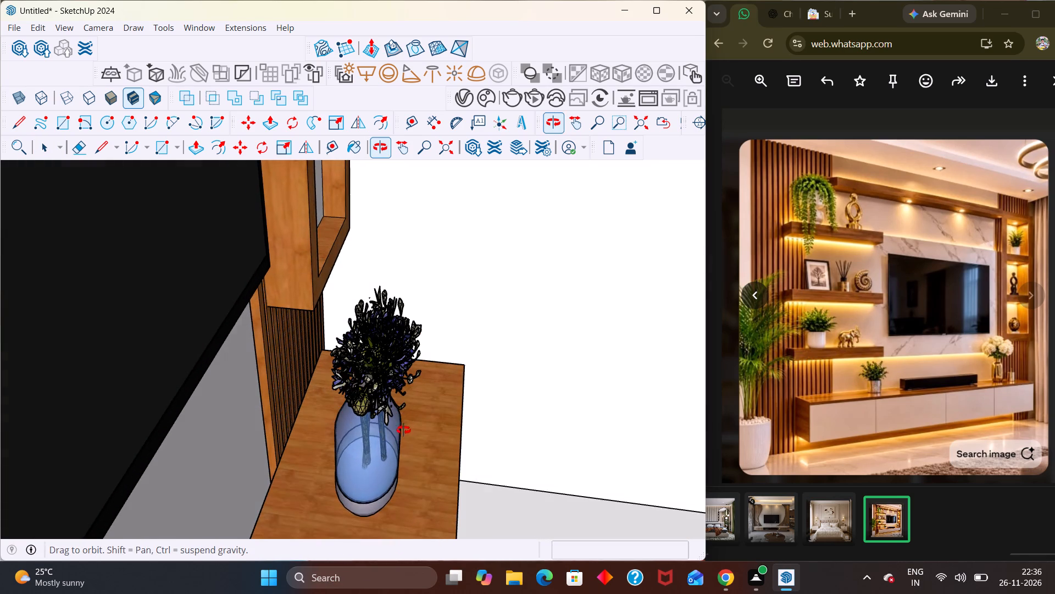
pyautogui.moveTo(403, 430); pyautogui.dragTo(404, 430, button='middle')
pyautogui.click(391, 430)
pyautogui.press('s')
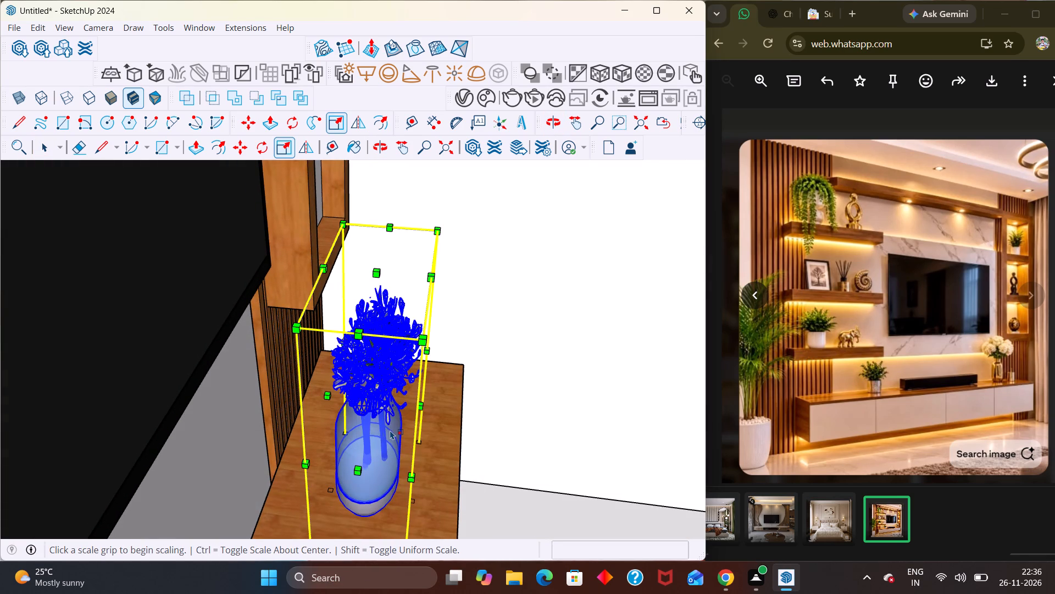
pyautogui.click(332, 398)
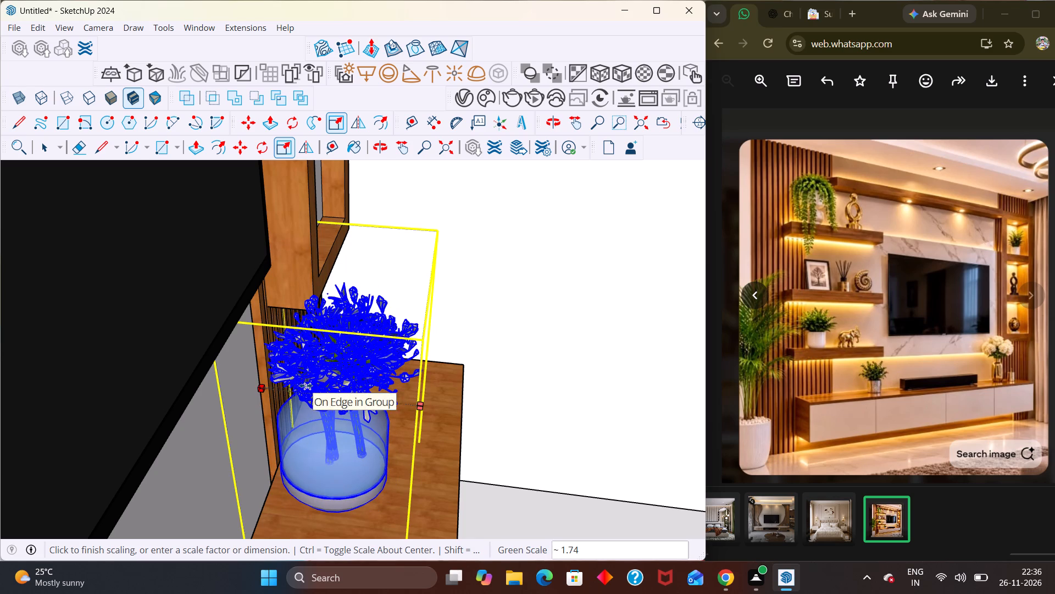
pyautogui.click(306, 386)
pyautogui.scroll(-5, 308, 381)
pyautogui.scroll(1, 309, 386)
pyautogui.scroll(-1, 315, 377)
pyautogui.scroll(1, 315, 377)
pyautogui.scroll(-4, 315, 377)
pyautogui.scroll(1, 336, 358)
pyautogui.scroll(-3, 336, 358)
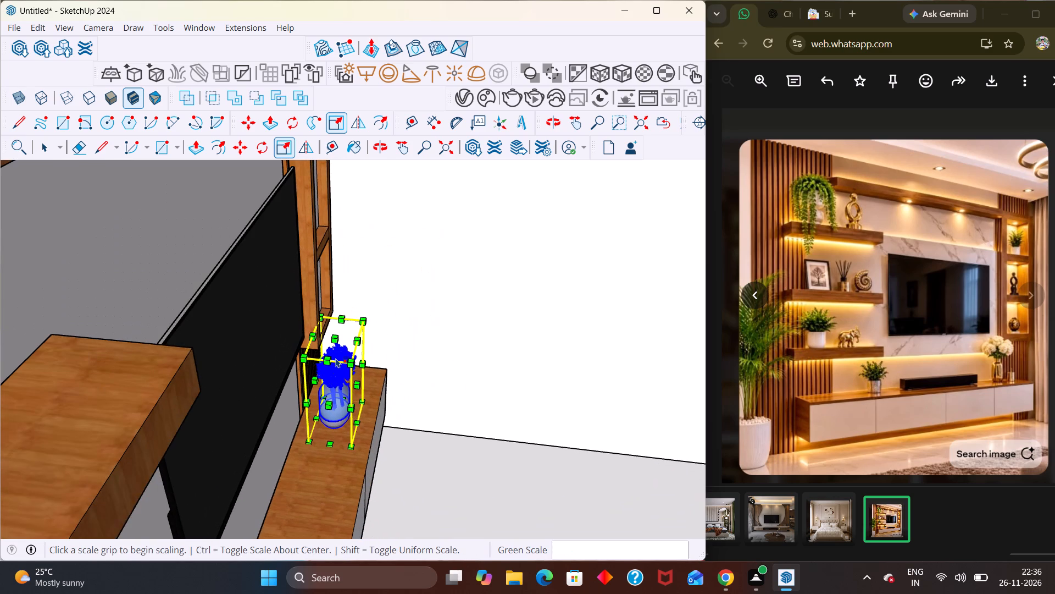
pyautogui.press('space')
pyautogui.scroll(2, 338, 355)
pyautogui.moveTo(379, 373); pyautogui.dragTo(119, 447, button='middle')
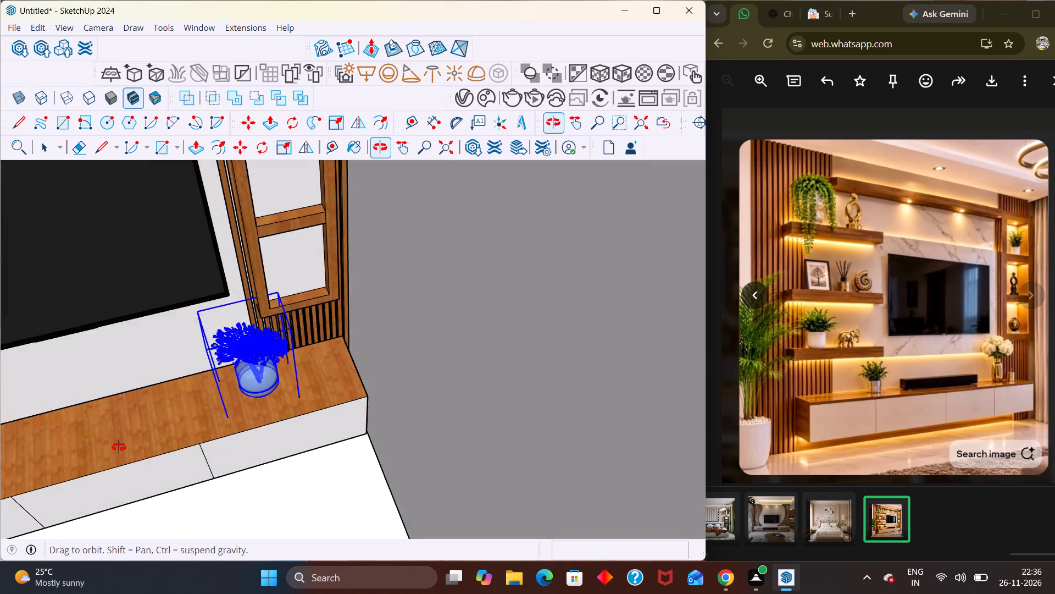
pyautogui.moveTo(119, 447); pyautogui.dragTo(115, 450, button='middle')
pyautogui.scroll(-9, 152, 421)
pyautogui.scroll(1, 323, 394)
pyautogui.scroll(-1, 327, 395)
pyautogui.click(624, 224)
# Examine the widened flower vase on the console up close and against the whole TV wall.
pyautogui.scroll(9, 289, 385)
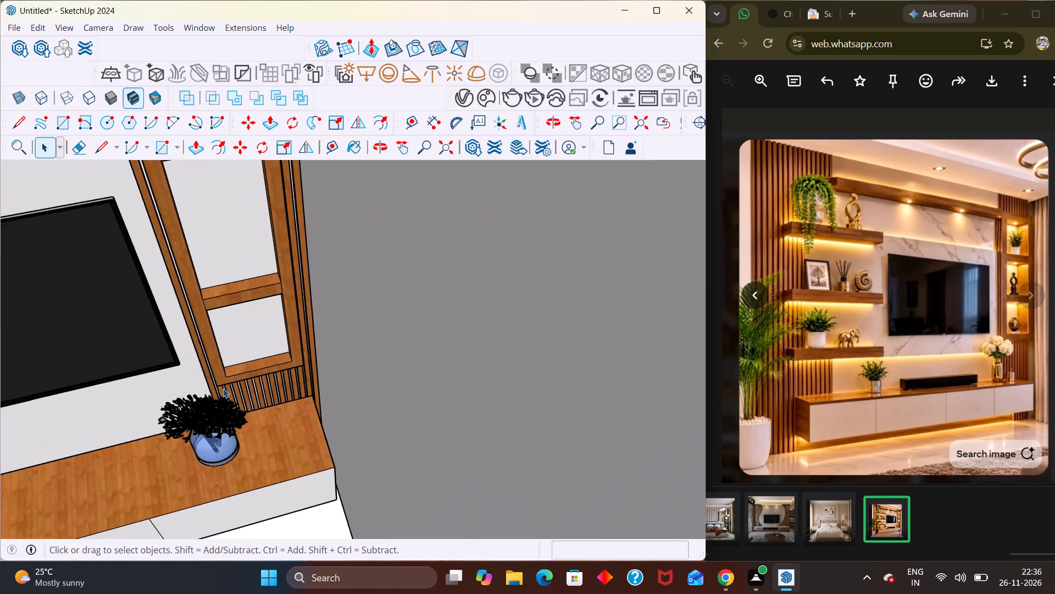
pyautogui.moveTo(203, 442); pyautogui.dragTo(263, 344, button='middle')
pyautogui.scroll(2, 262, 397)
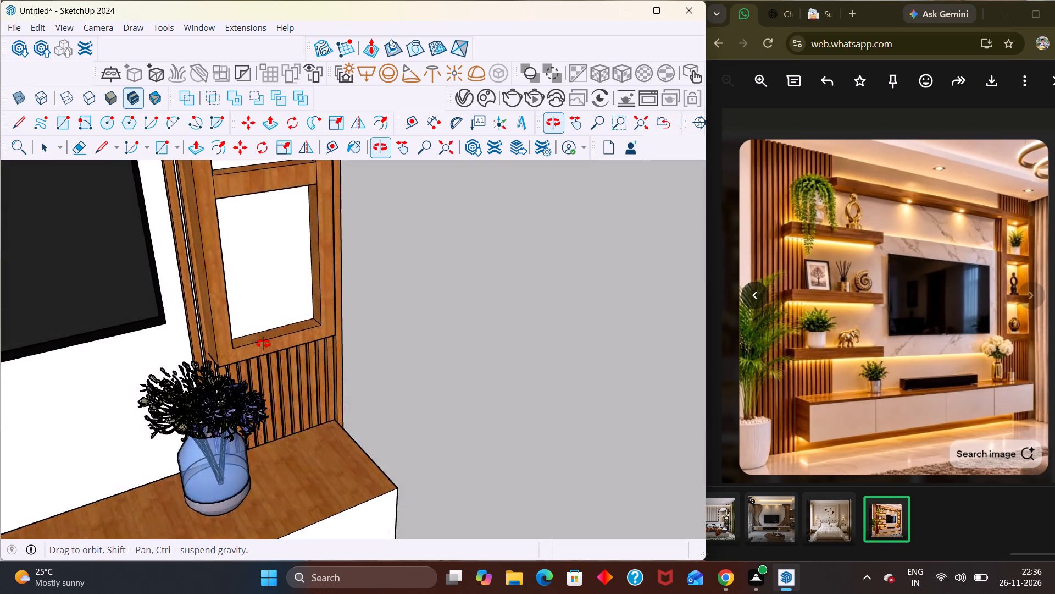
pyautogui.moveTo(263, 344); pyautogui.dragTo(267, 211, button='middle')
pyautogui.scroll(-7, 253, 295)
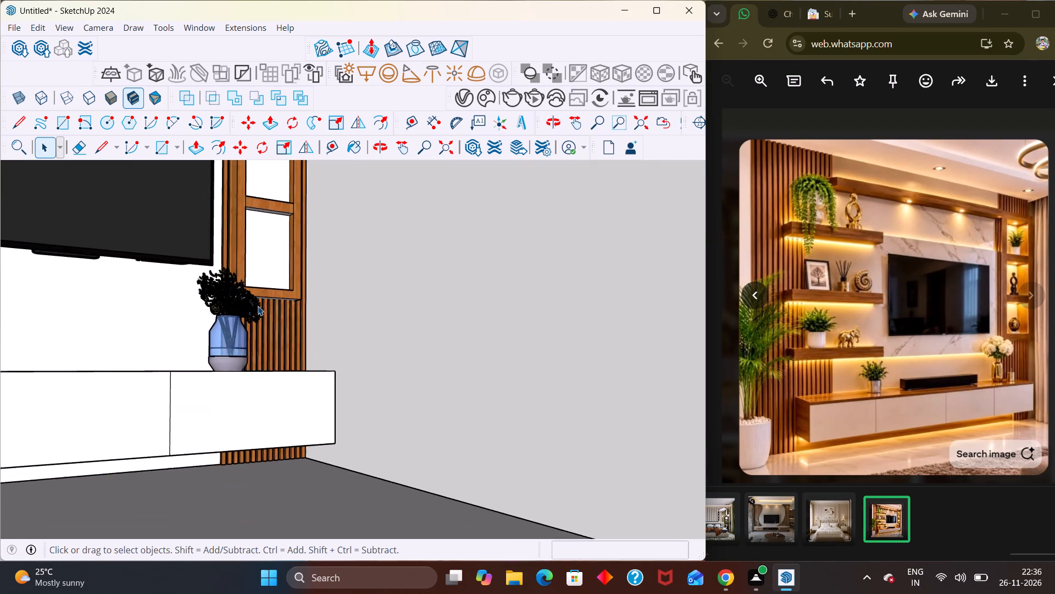
pyautogui.scroll(-12, 258, 306)
pyautogui.moveTo(284, 409); pyautogui.dragTo(195, 461, button='middle')
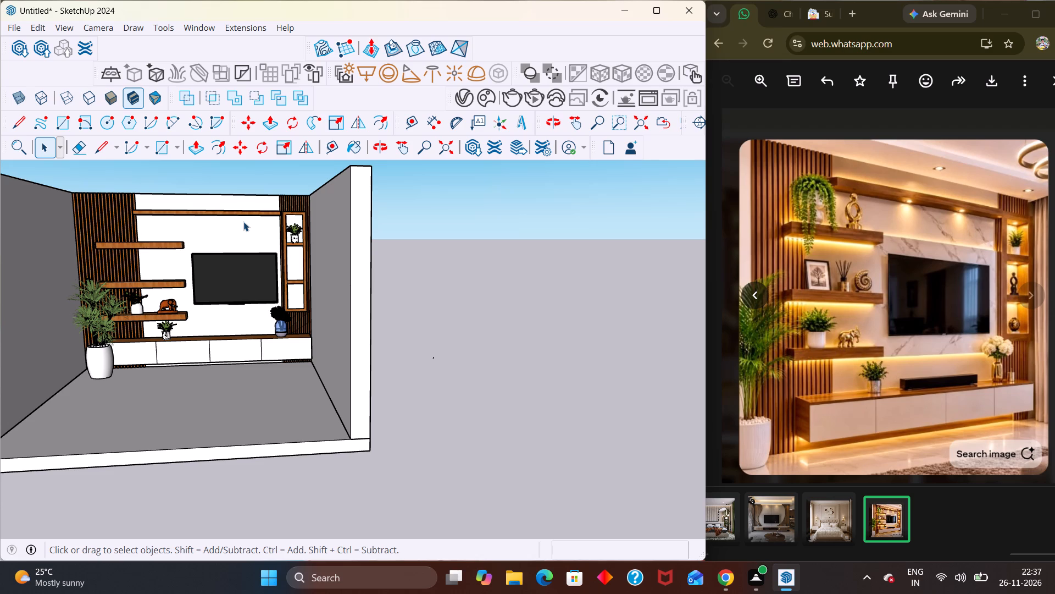
pyautogui.scroll(-1, 111, 162)
pyautogui.scroll(-3, 251, 241)
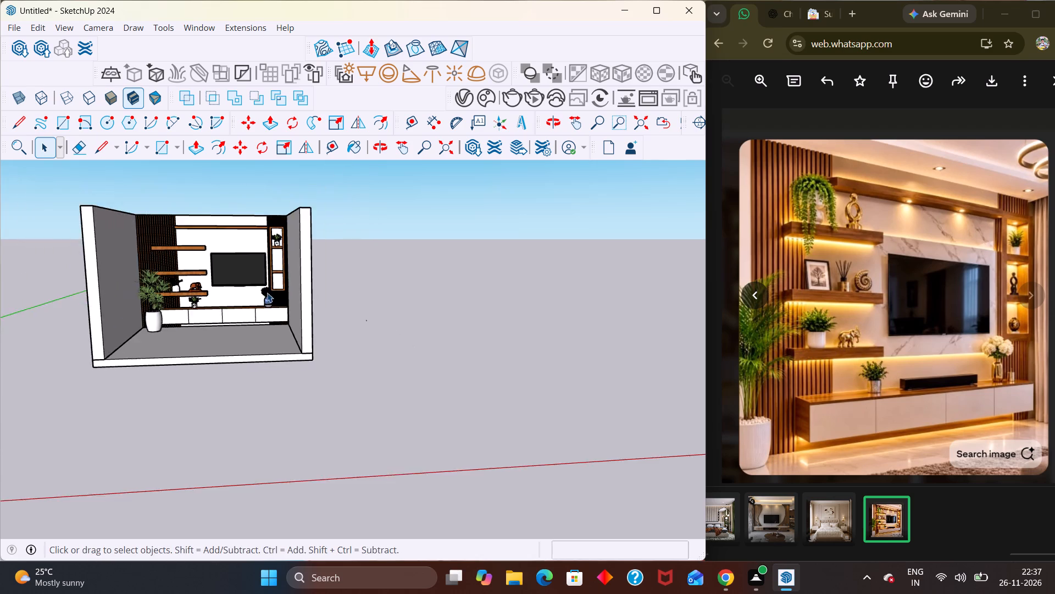
pyautogui.scroll(-3, 267, 293)
pyautogui.moveTo(249, 343); pyautogui.dragTo(248, 393, button='middle')
pyautogui.scroll(3, 129, 223)
pyautogui.scroll(6, 258, 347)
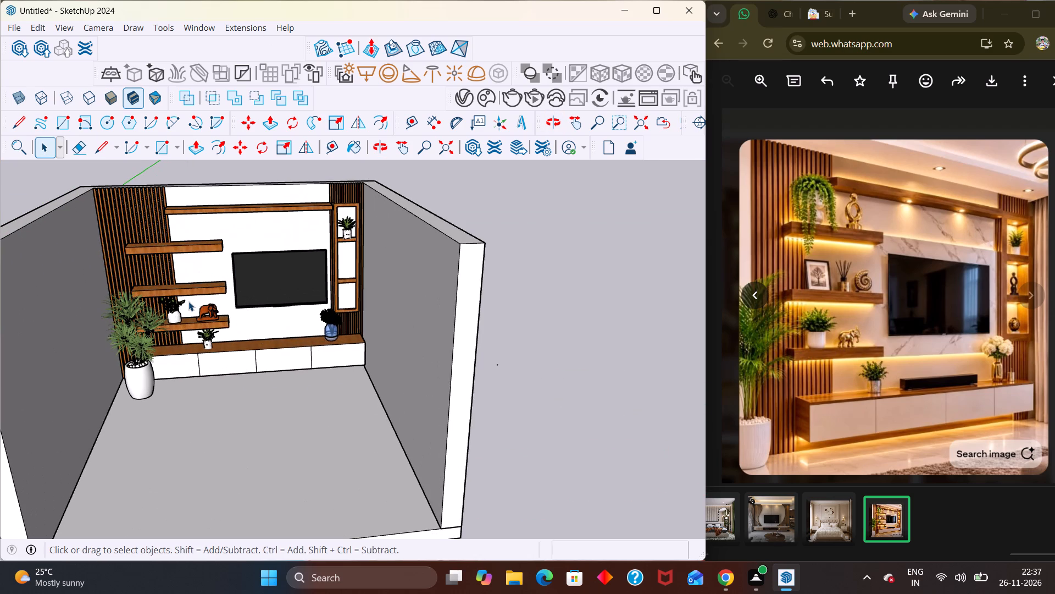
# Copy the white-potted plant from the lowest floating shelf onto the TV-side end of the highest staggered shelf, and deselect the copy.
pyautogui.scroll(2, 245, 338)
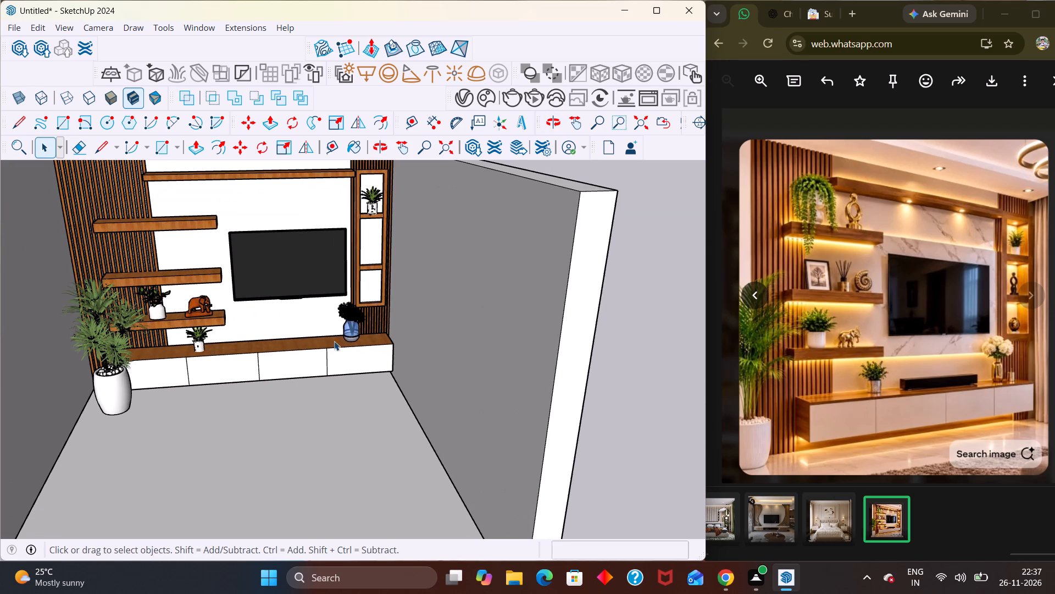
pyautogui.scroll(1, 355, 168)
pyautogui.scroll(1, 52, 304)
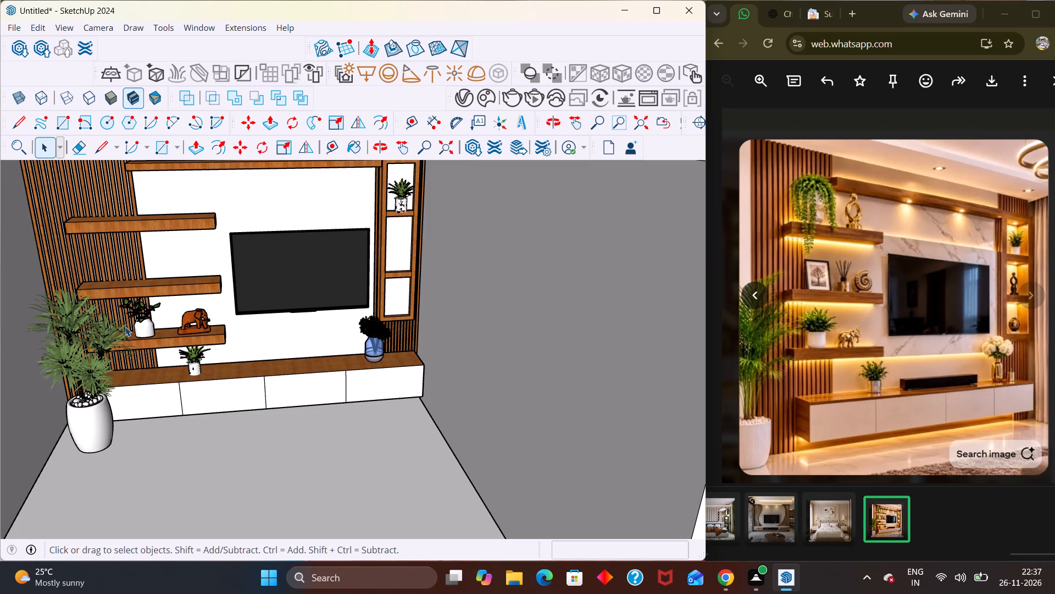
pyautogui.scroll(1, 133, 309)
pyautogui.moveTo(136, 311); pyautogui.dragTo(134, 318, button='middle')
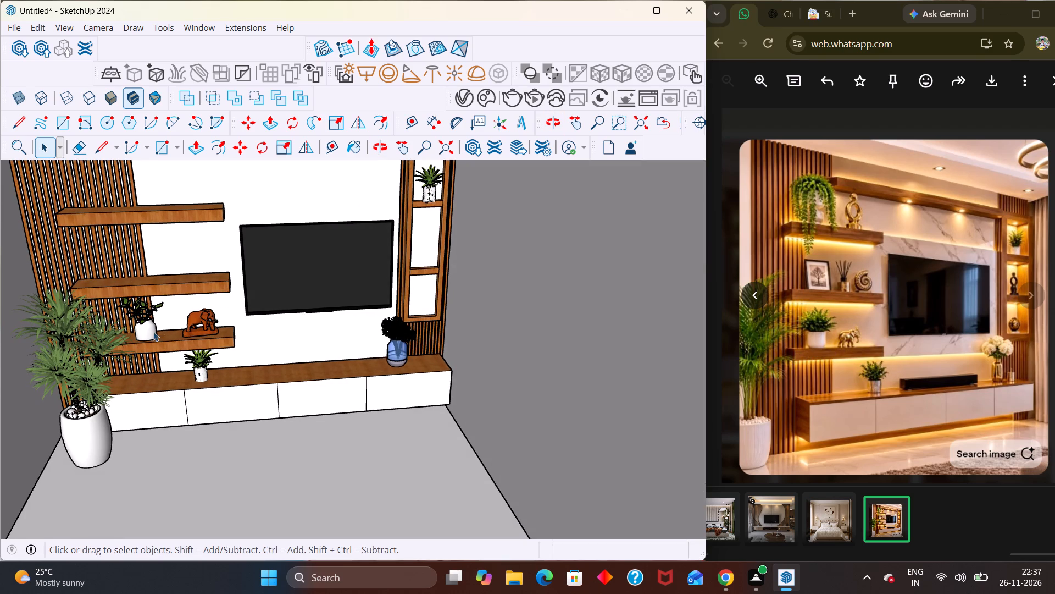
pyautogui.click(147, 334)
pyautogui.press('m')
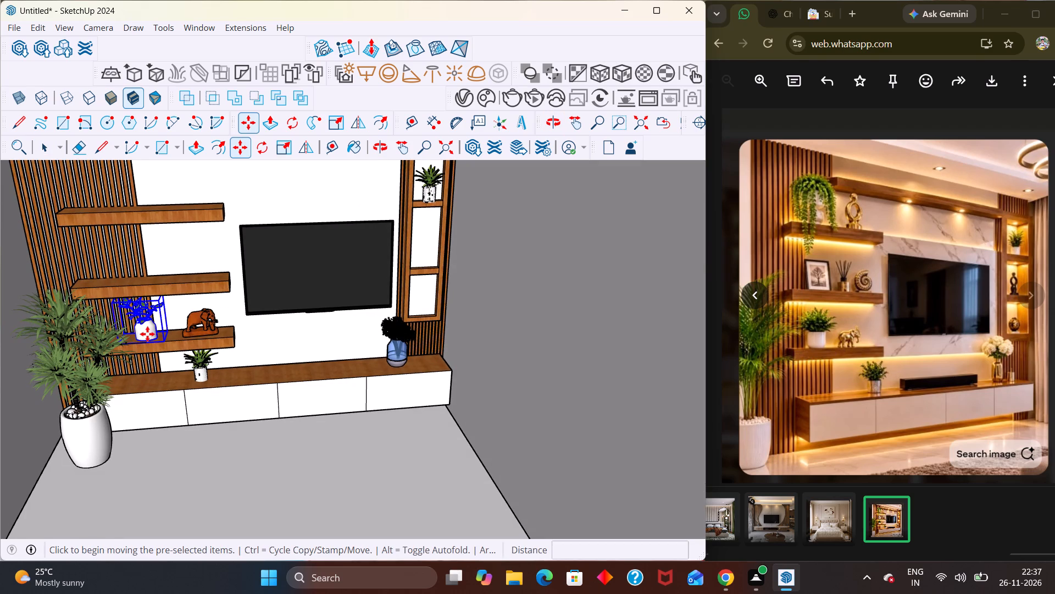
pyautogui.click(168, 342)
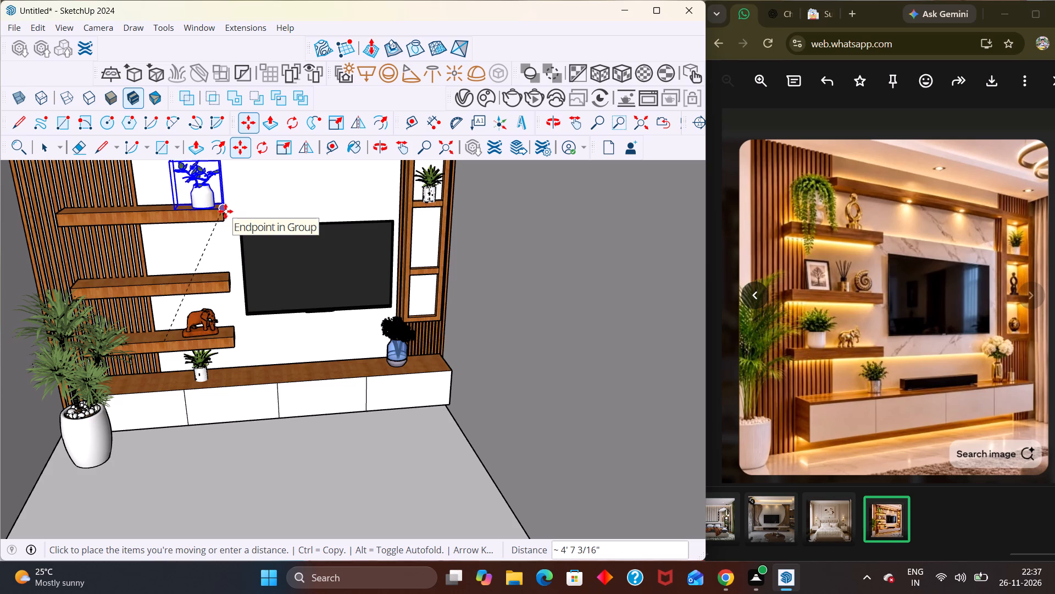
pyautogui.scroll(3, 225, 211)
pyautogui.moveTo(229, 206); pyautogui.dragTo(166, 382, button='middle')
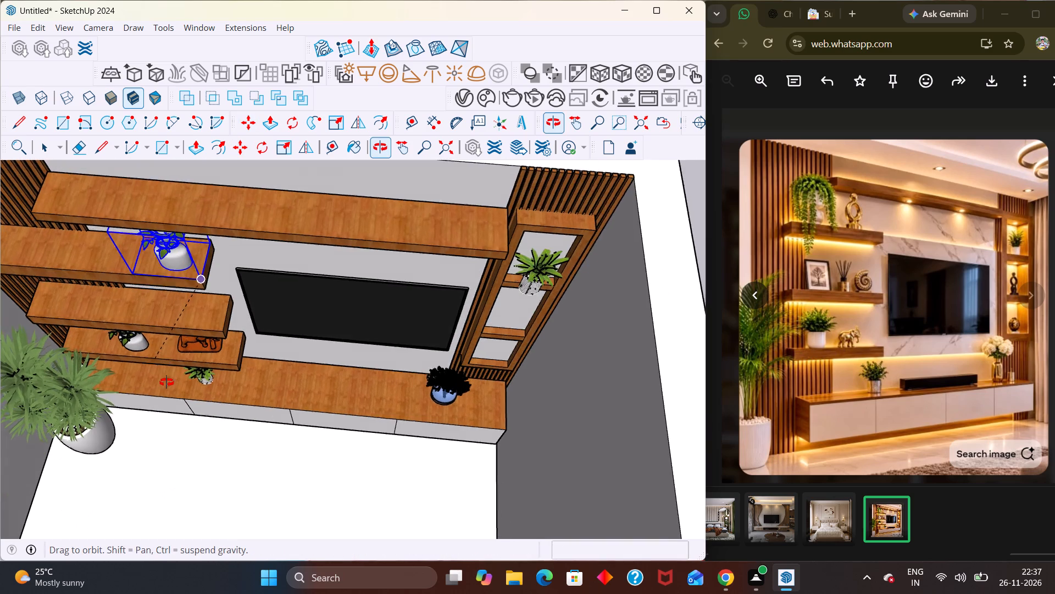
pyautogui.moveTo(166, 382); pyautogui.dragTo(166, 381, button='middle')
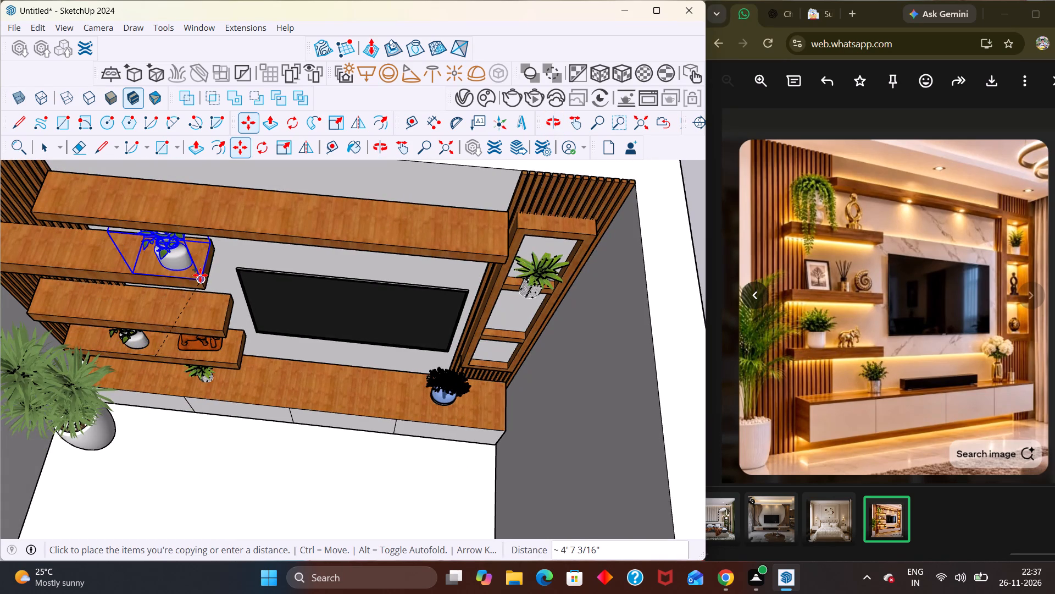
pyautogui.scroll(8, 195, 275)
pyautogui.moveTo(227, 296); pyautogui.dragTo(148, 291, button='middle')
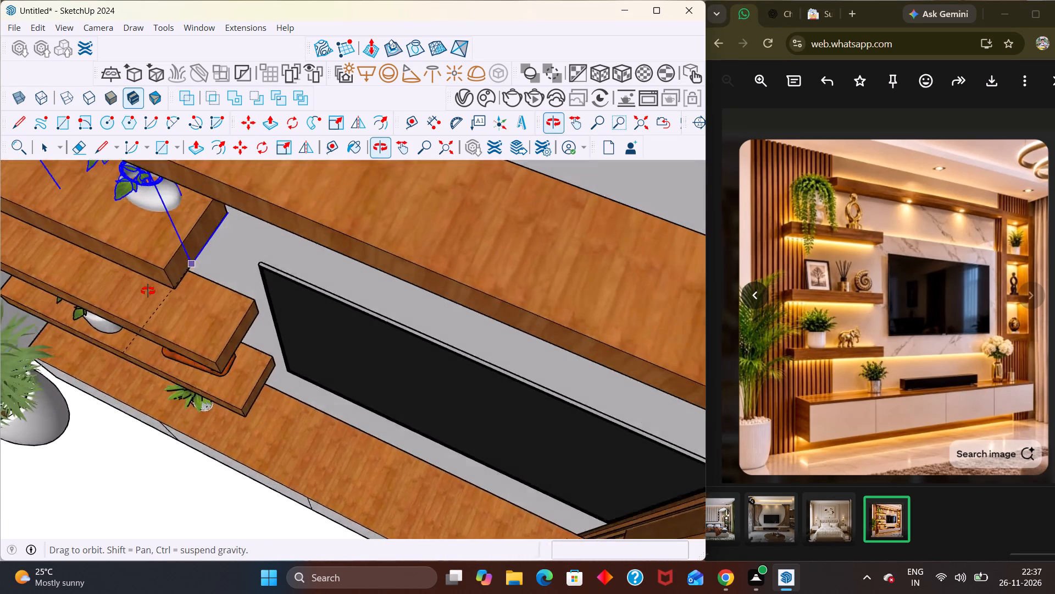
pyautogui.moveTo(148, 291); pyautogui.dragTo(157, 274, button='middle')
pyautogui.scroll(-2, 181, 275)
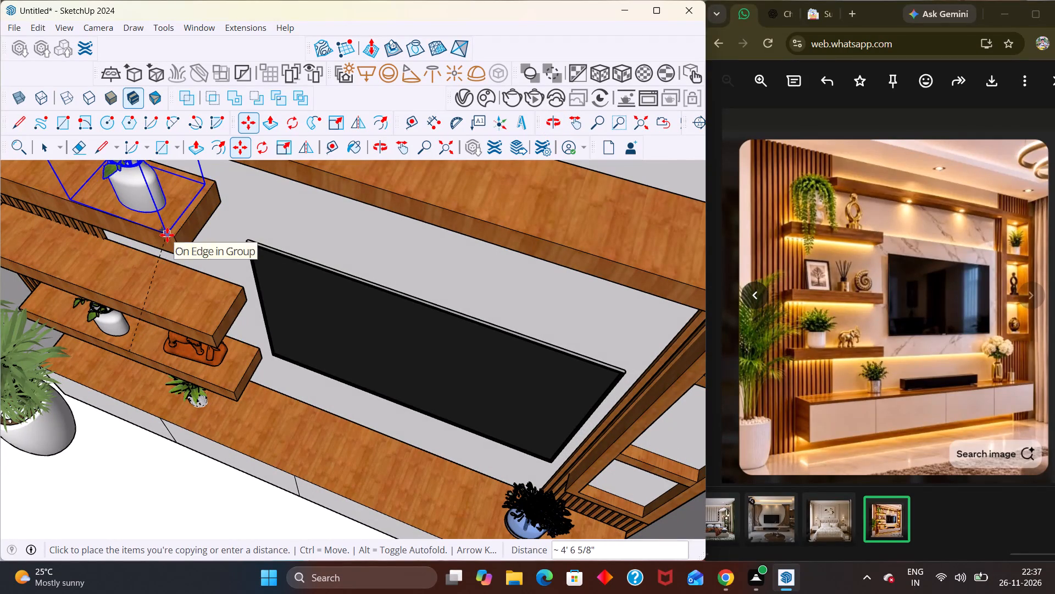
pyautogui.click(175, 233)
pyautogui.scroll(-9, 222, 215)
pyautogui.moveTo(228, 237); pyautogui.dragTo(268, 166, button='middle')
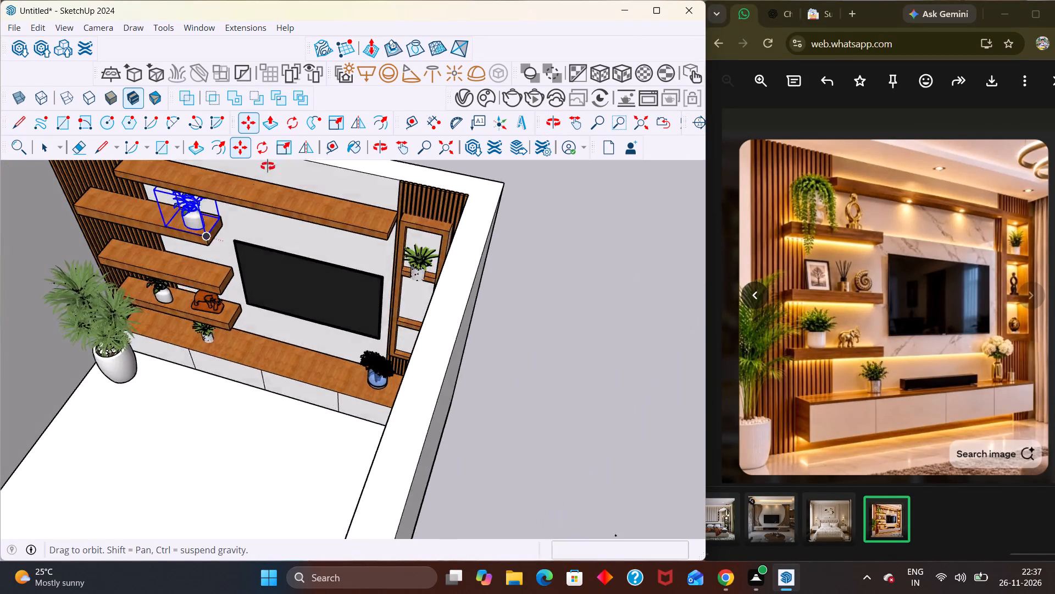
pyautogui.moveTo(268, 166); pyautogui.dragTo(279, 139, button='middle')
pyautogui.press('space')
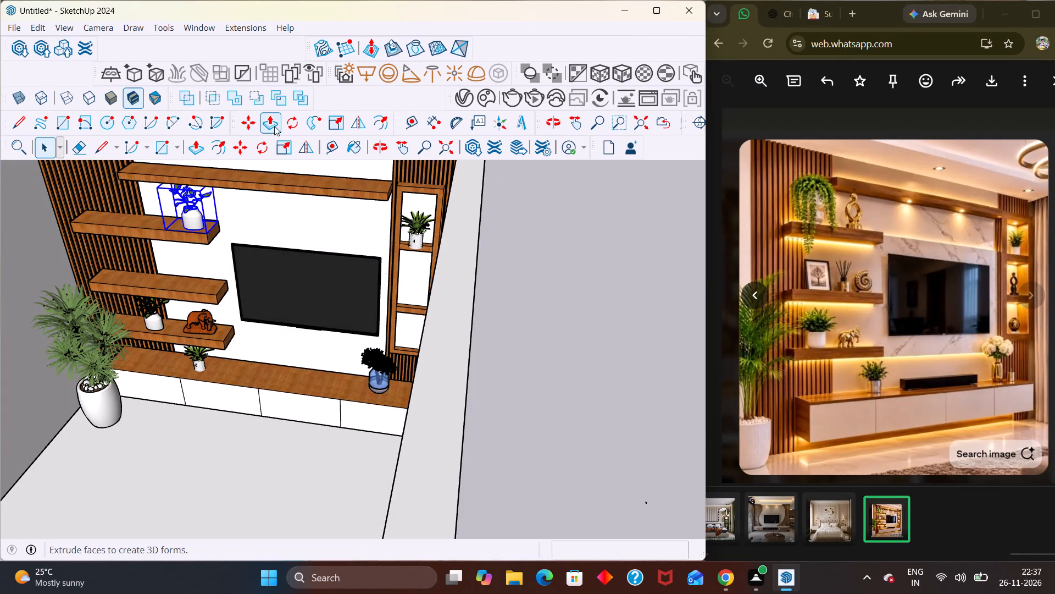
pyautogui.scroll(-2, 306, 156)
pyautogui.click(567, 296)
# Examine the copied plant's position on the highest staggered shelf and the overall TV wall arrangement.
pyautogui.moveTo(188, 333); pyautogui.dragTo(296, 413, button='middle')
pyautogui.scroll(-1, 199, 343)
pyautogui.scroll(-5, 296, 375)
pyautogui.moveTo(284, 391); pyautogui.dragTo(271, 334, button='middle')
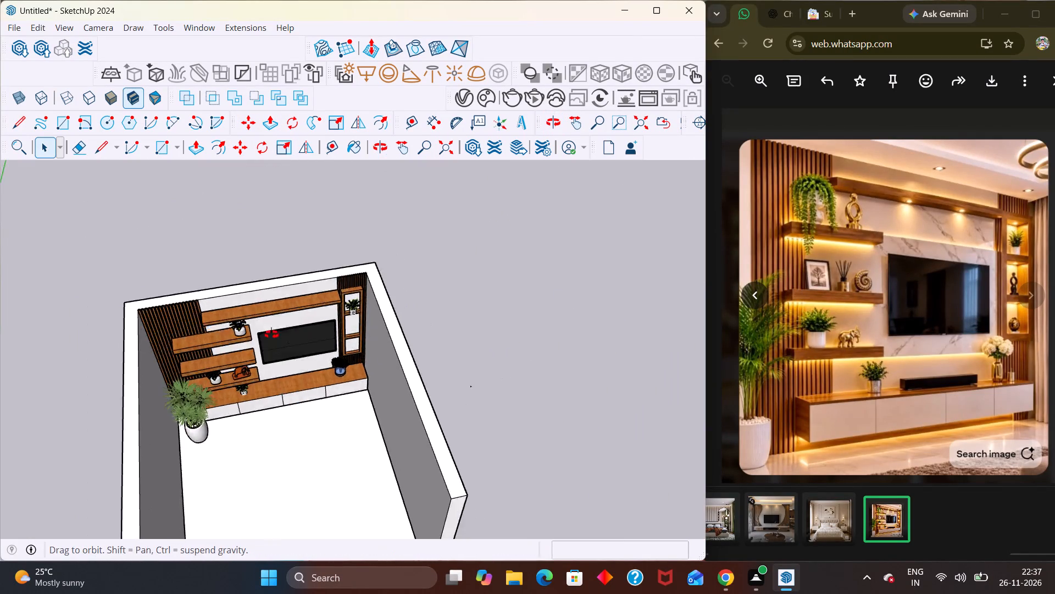
pyautogui.moveTo(271, 334); pyautogui.dragTo(266, 262, button='middle')
pyautogui.scroll(10, 277, 272)
pyautogui.moveTo(266, 324); pyautogui.dragTo(267, 267, button='middle')
pyautogui.scroll(1, 266, 324)
pyautogui.scroll(1, 268, 269)
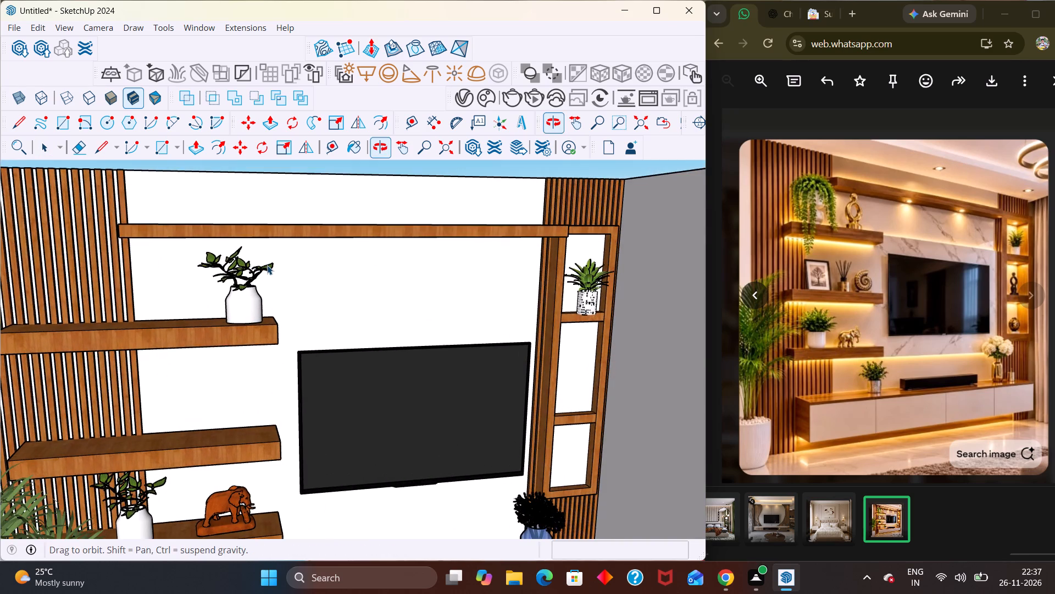
pyautogui.moveTo(268, 309); pyautogui.dragTo(269, 350, button='middle')
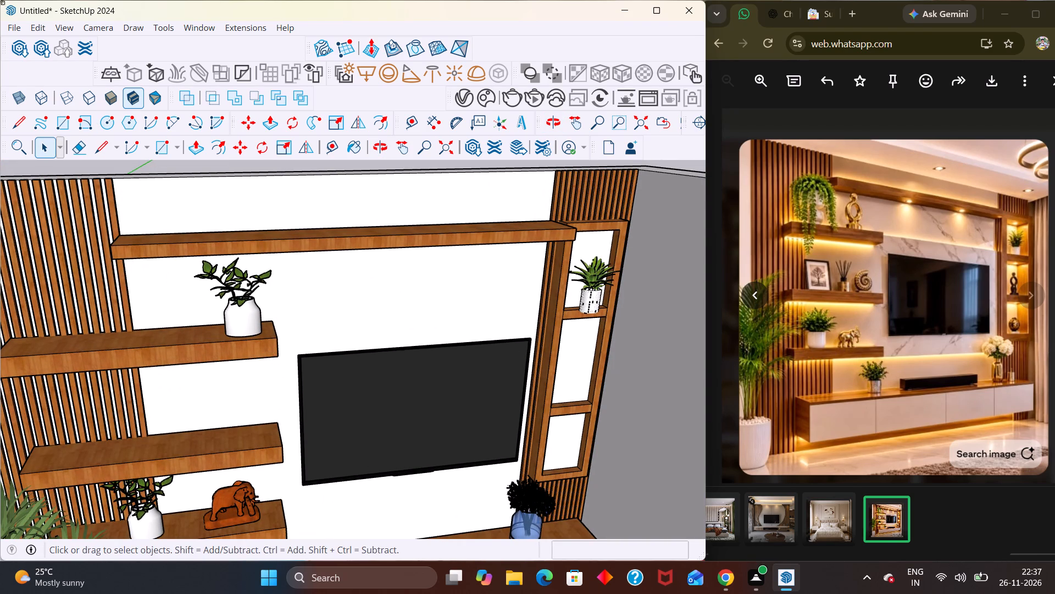
# Load the 11 MB "Flowers" potted plant from the 3D Warehouse flower results into the model.
pyautogui.click(12, 51)
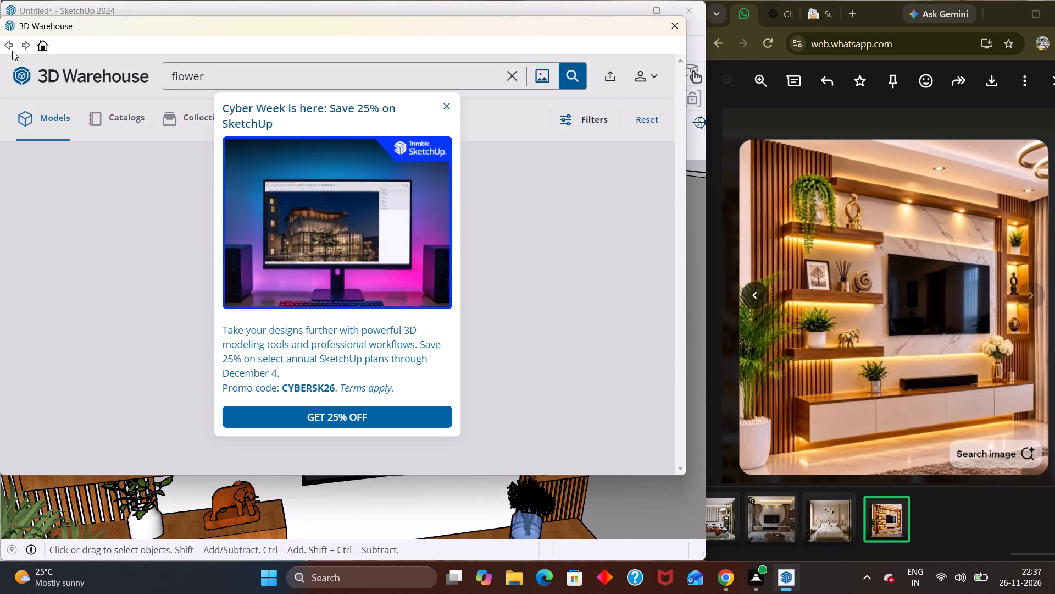
pyautogui.click(443, 109)
pyautogui.scroll(-3, 522, 275)
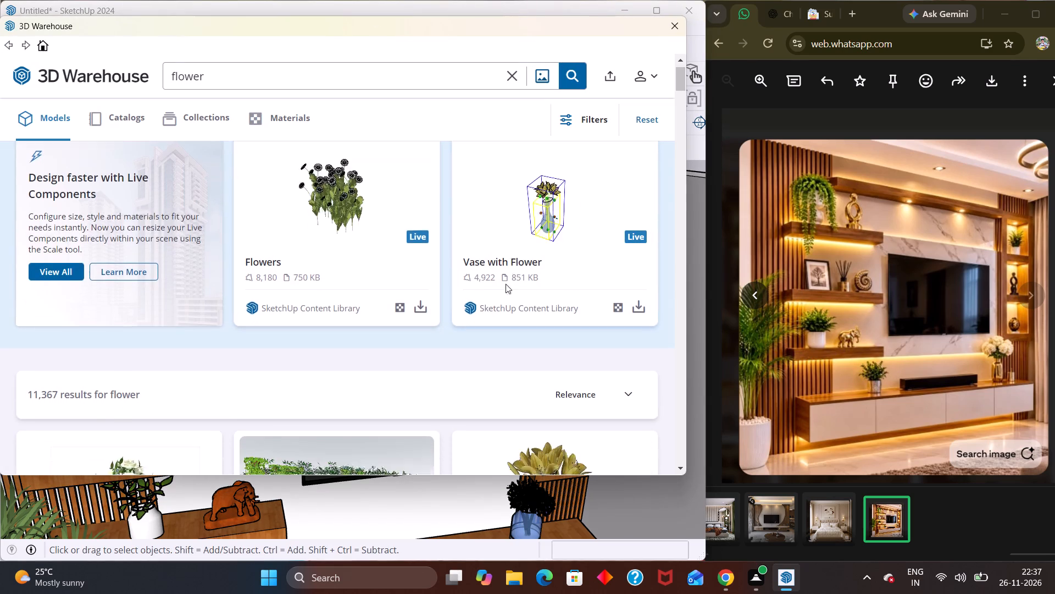
pyautogui.scroll(-3, 407, 290)
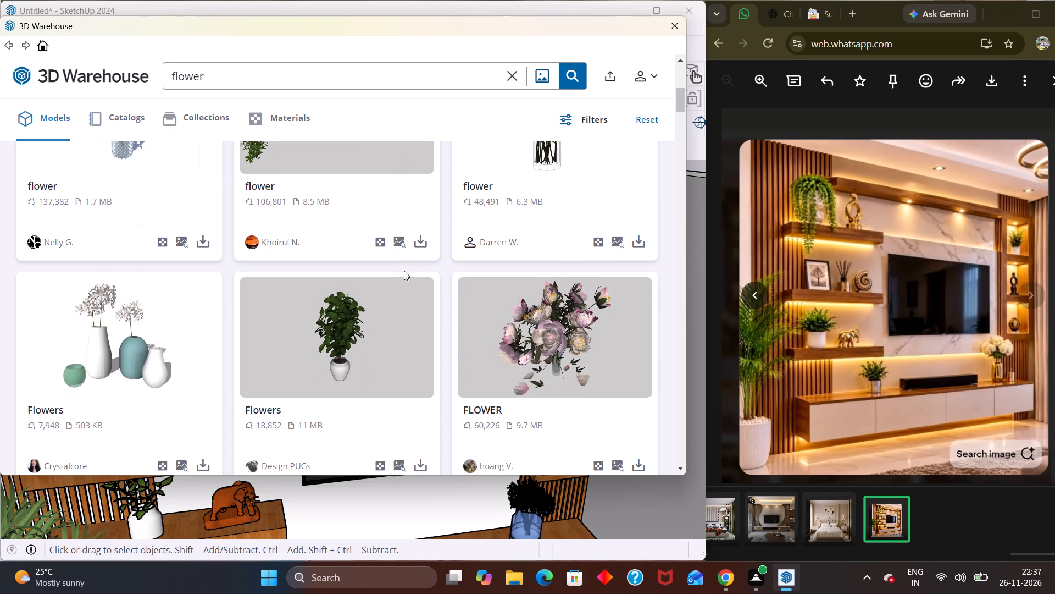
pyautogui.scroll(2, 404, 269)
pyautogui.scroll(-1, 404, 269)
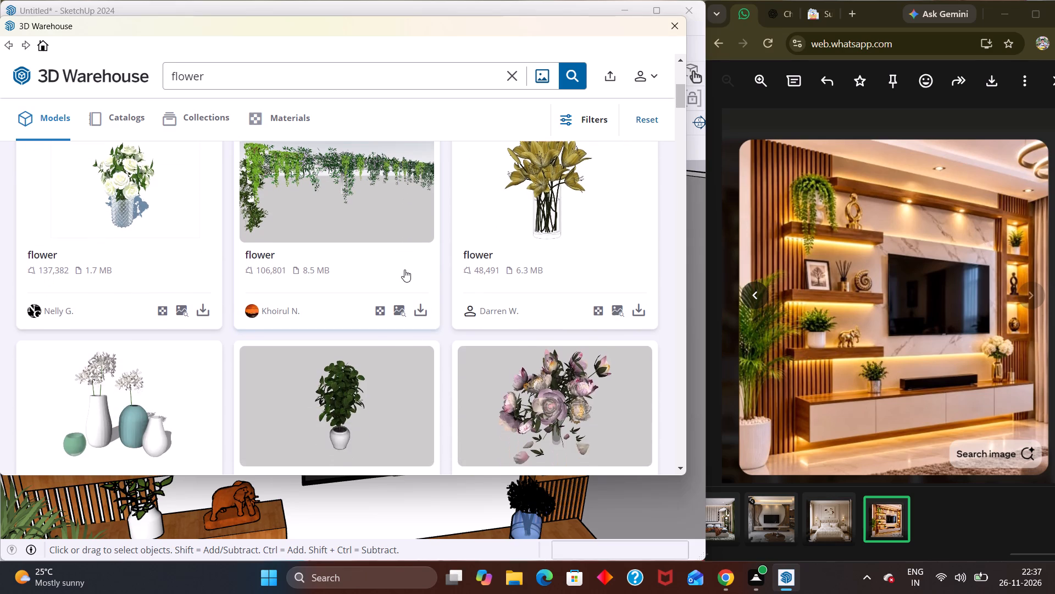
pyautogui.scroll(-3, 404, 269)
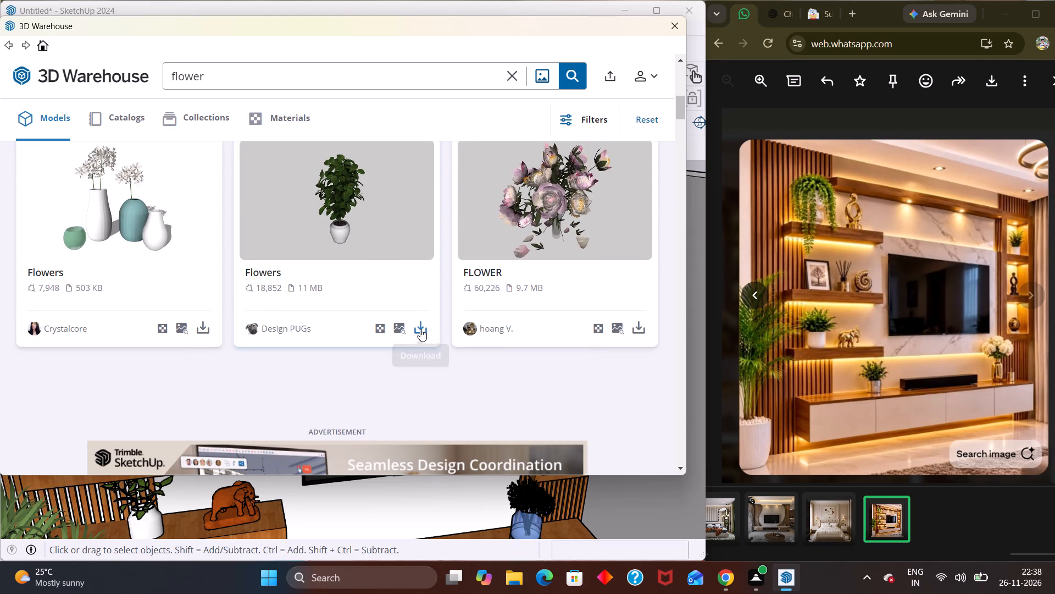
pyautogui.click(420, 329)
pyautogui.click(279, 261)
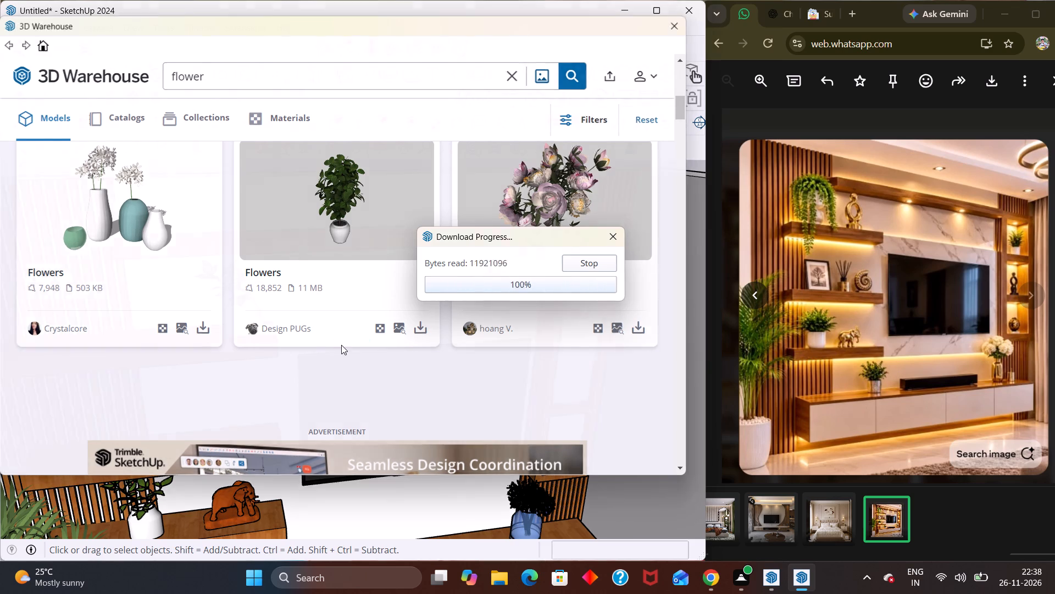
pyautogui.scroll(-3, 281, 345)
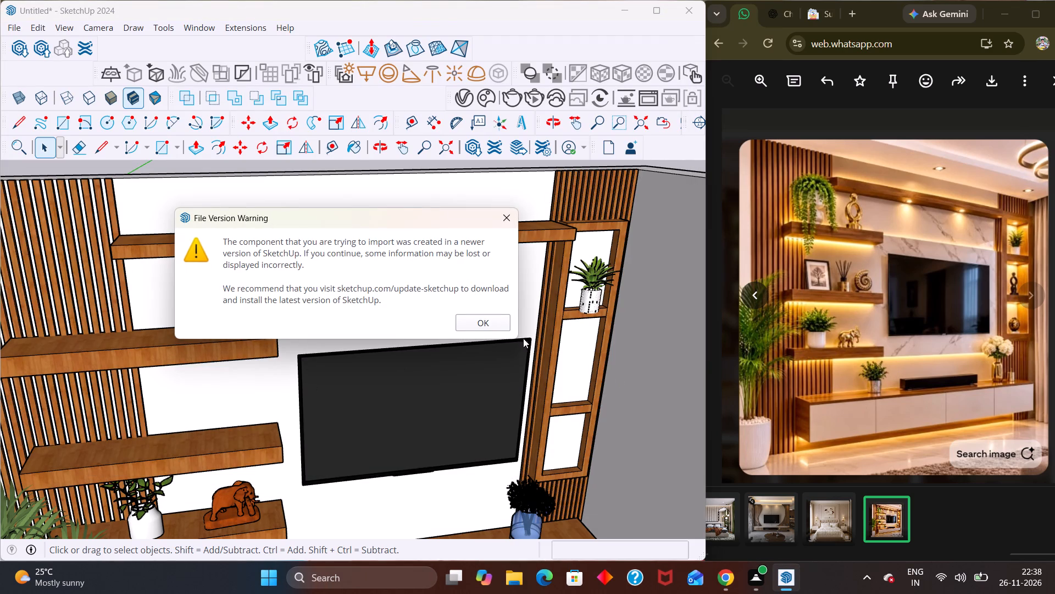
pyautogui.click(497, 325)
# Place the loaded "Flowers" potted plant on the floor in front of the console's end below the niche column, and deselect it.
pyautogui.scroll(-4, 377, 363)
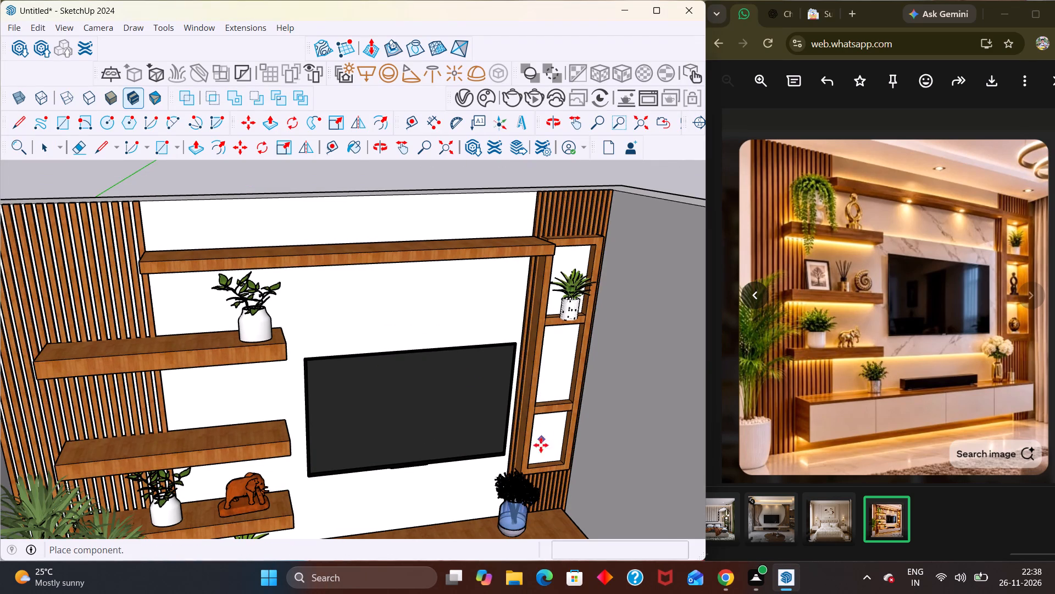
pyautogui.scroll(-12, 315, 415)
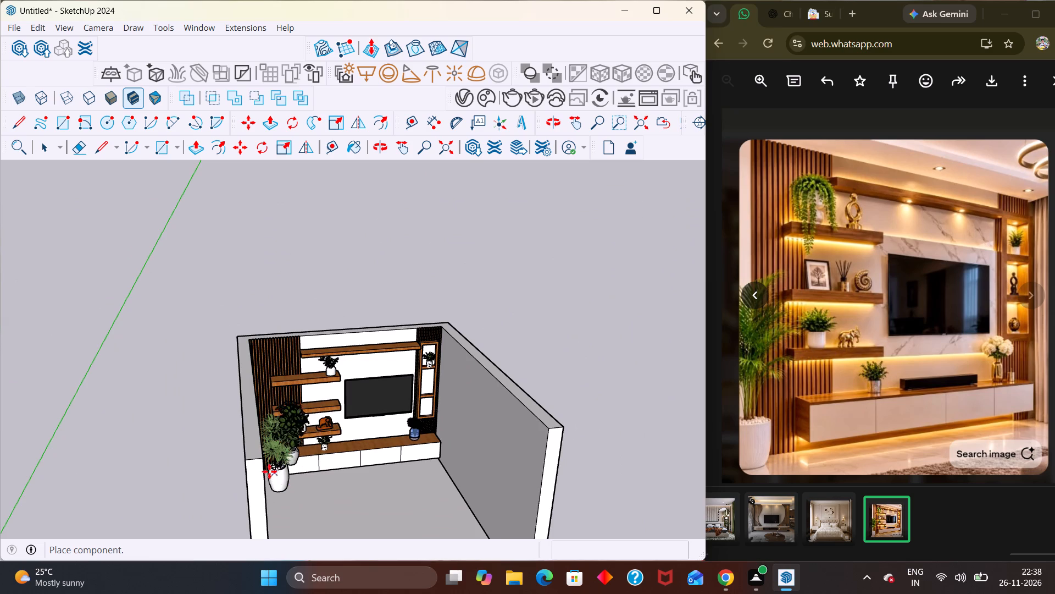
pyautogui.scroll(6, 307, 433)
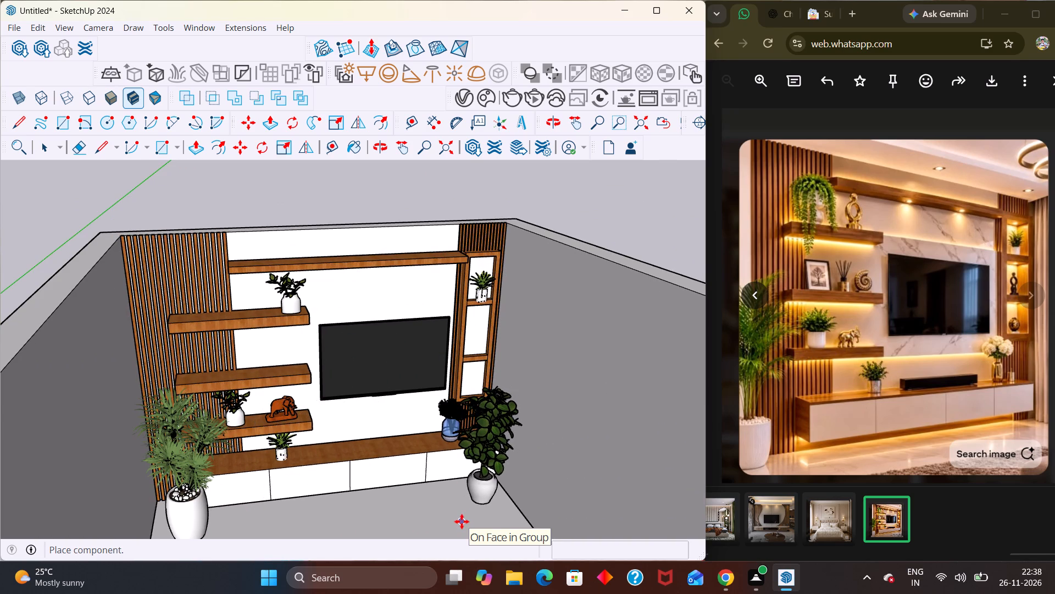
pyautogui.scroll(4, 478, 508)
pyautogui.moveTo(480, 500); pyautogui.dragTo(469, 577, button='middle')
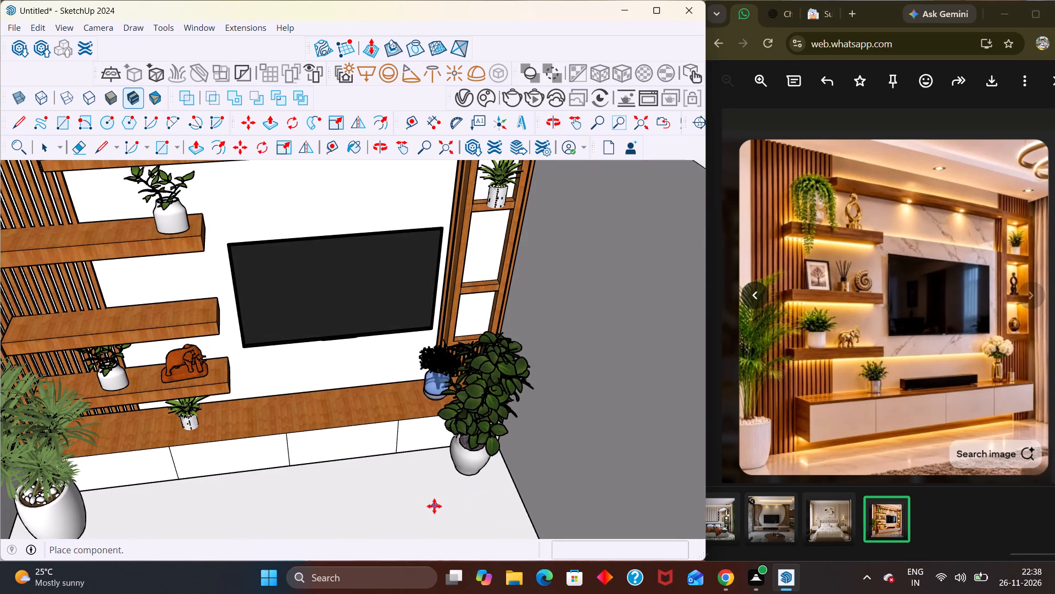
pyautogui.click(444, 510)
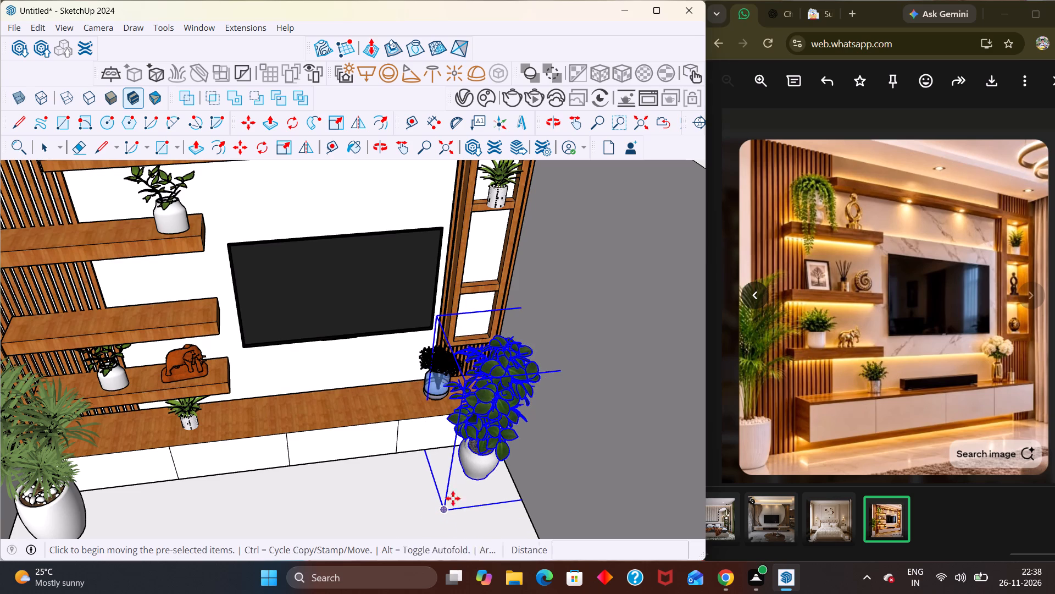
pyautogui.press('space')
pyautogui.scroll(-5, 522, 292)
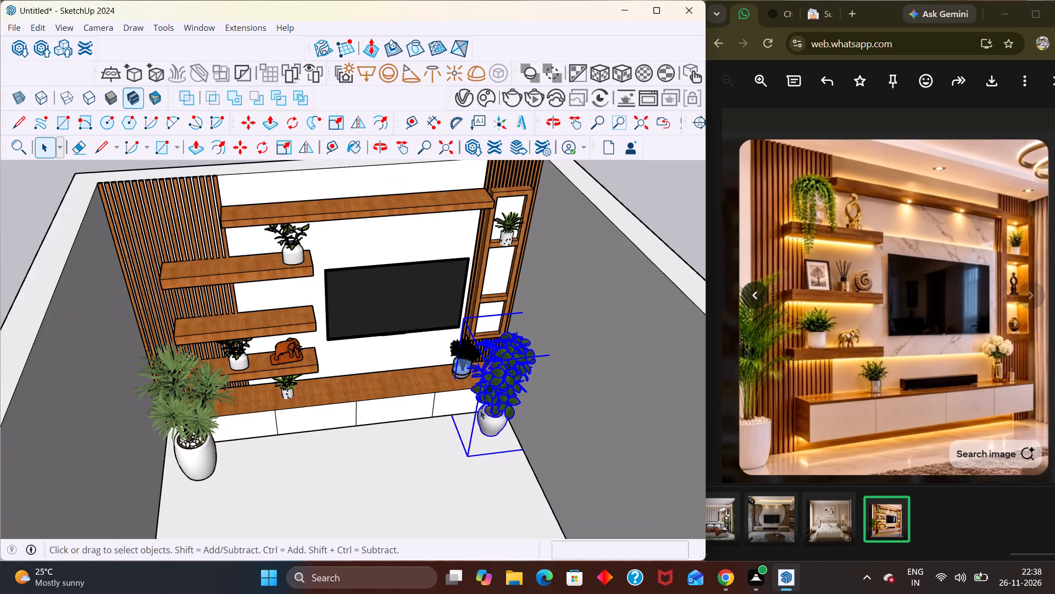
pyautogui.scroll(-4, 480, 410)
pyautogui.click(570, 266)
# Examine the floor plant beside the console up close and the overall TV wall arrangement from several angles.
pyautogui.scroll(6, 534, 389)
pyautogui.moveTo(504, 402); pyautogui.dragTo(631, 474, button='middle')
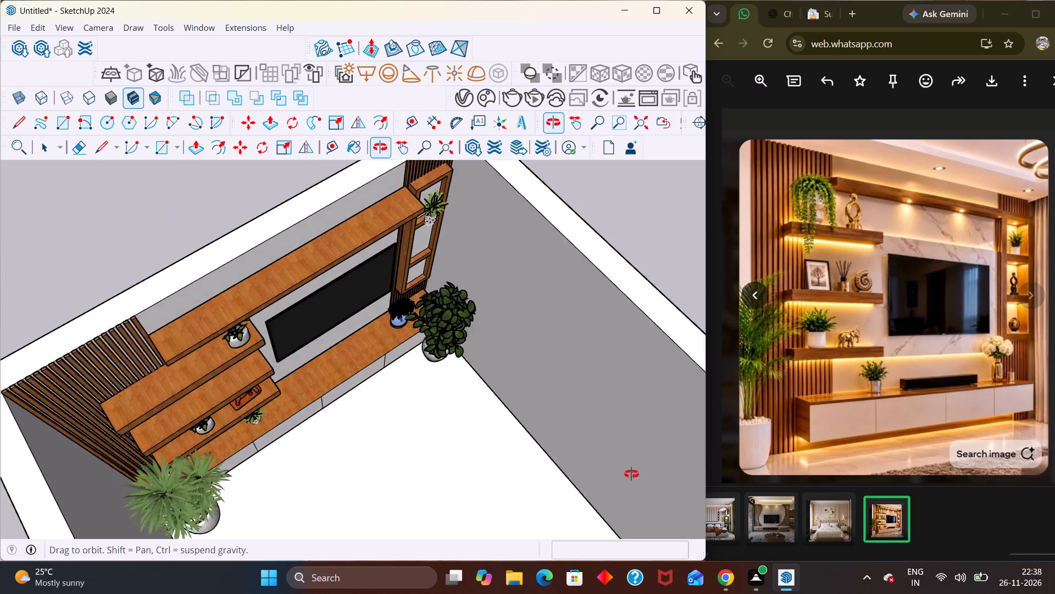
pyautogui.moveTo(631, 474); pyautogui.dragTo(637, 454, button='middle')
pyautogui.scroll(4, 483, 340)
pyautogui.moveTo(429, 366); pyautogui.dragTo(334, 184, button='middle')
pyautogui.moveTo(503, 376); pyautogui.dragTo(410, 392, button='middle')
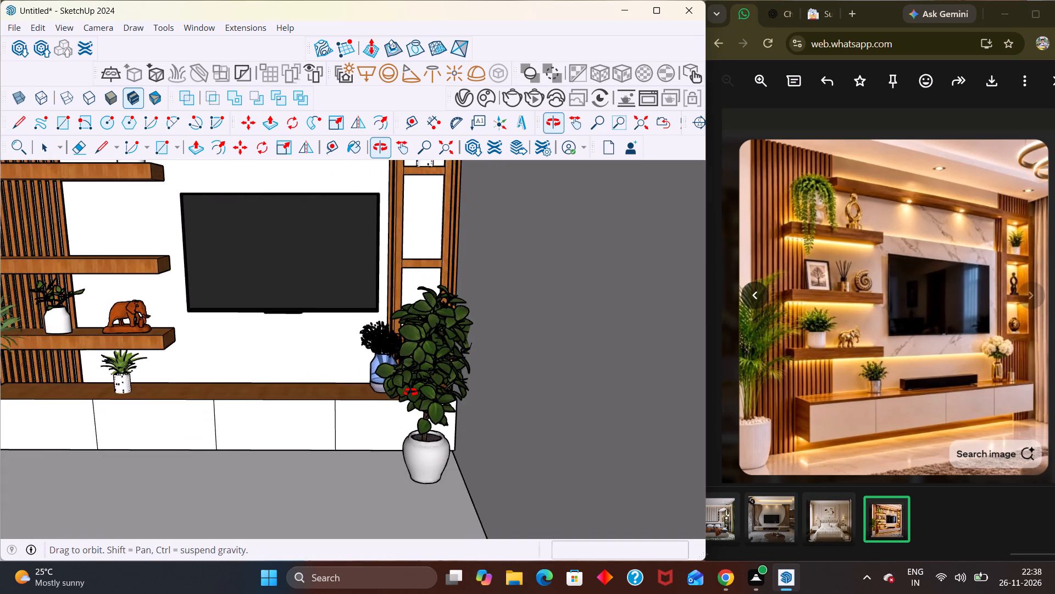
pyautogui.moveTo(410, 392); pyautogui.dragTo(398, 392, button='middle')
pyautogui.scroll(2, 410, 392)
pyautogui.scroll(-11, 398, 392)
pyautogui.scroll(1, 462, 342)
pyautogui.scroll(-8, 463, 343)
pyautogui.moveTo(462, 371); pyautogui.dragTo(488, 530, button='middle')
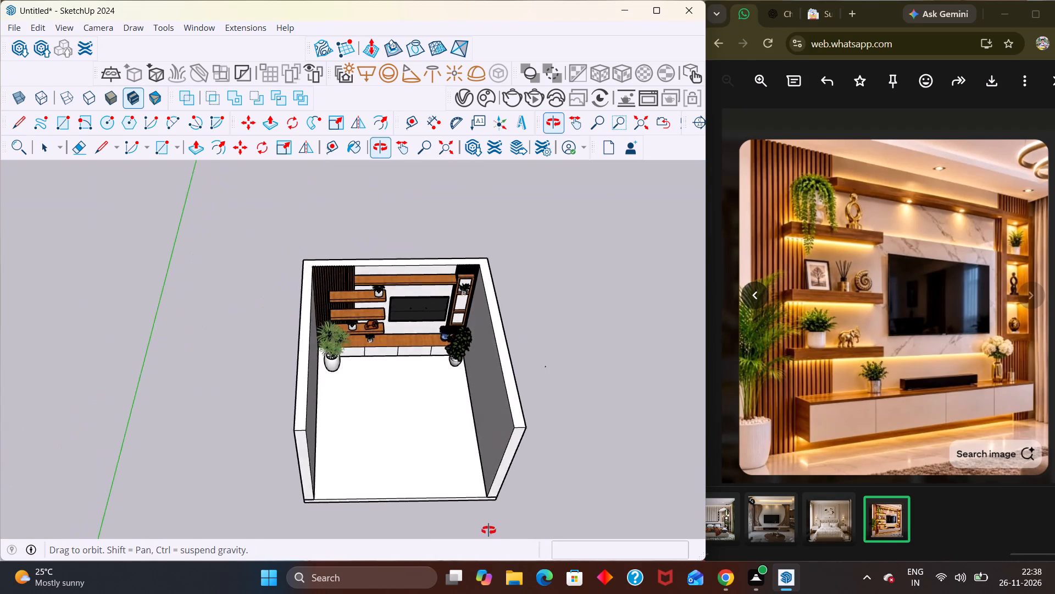
pyautogui.moveTo(488, 530); pyautogui.dragTo(506, 466, button='middle')
pyautogui.scroll(7, 508, 457)
pyautogui.moveTo(301, 390); pyautogui.dragTo(325, 235, button='middle')
pyautogui.scroll(6, 325, 235)
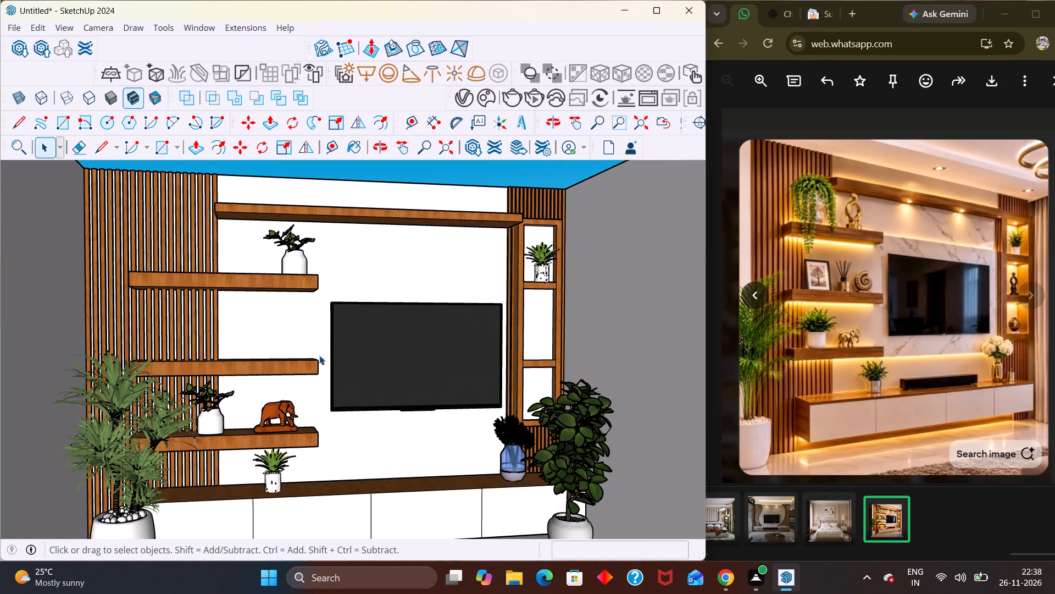
pyautogui.moveTo(319, 368); pyautogui.dragTo(319, 373, button='middle')
pyautogui.scroll(1, 319, 373)
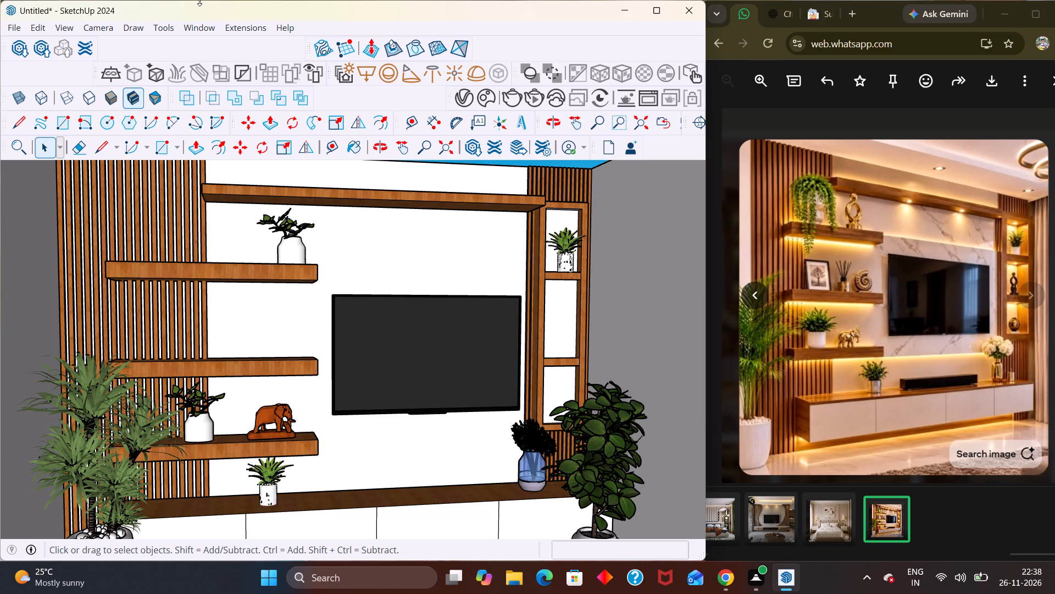
pyautogui.scroll(-2, 236, 162)
pyautogui.scroll(-2, 284, 230)
pyautogui.moveTo(285, 257); pyautogui.dragTo(296, 305, button='middle')
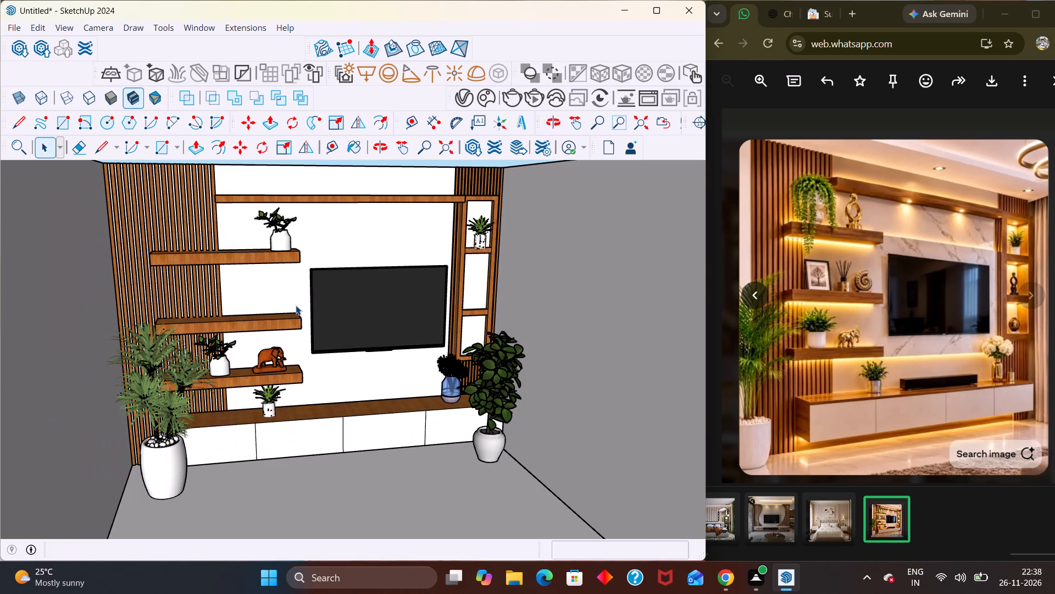
# Browse the 3D Warehouse flower results and load the 7.9 MB "Flowers" arrangement in a white vase into the model.
pyautogui.click(22, 56)
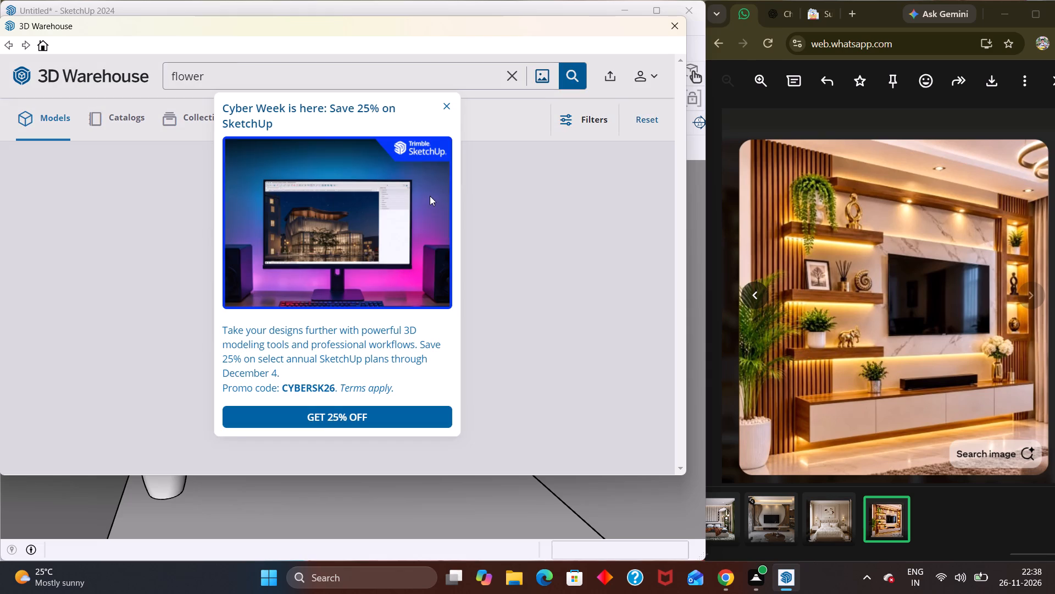
pyautogui.click(448, 109)
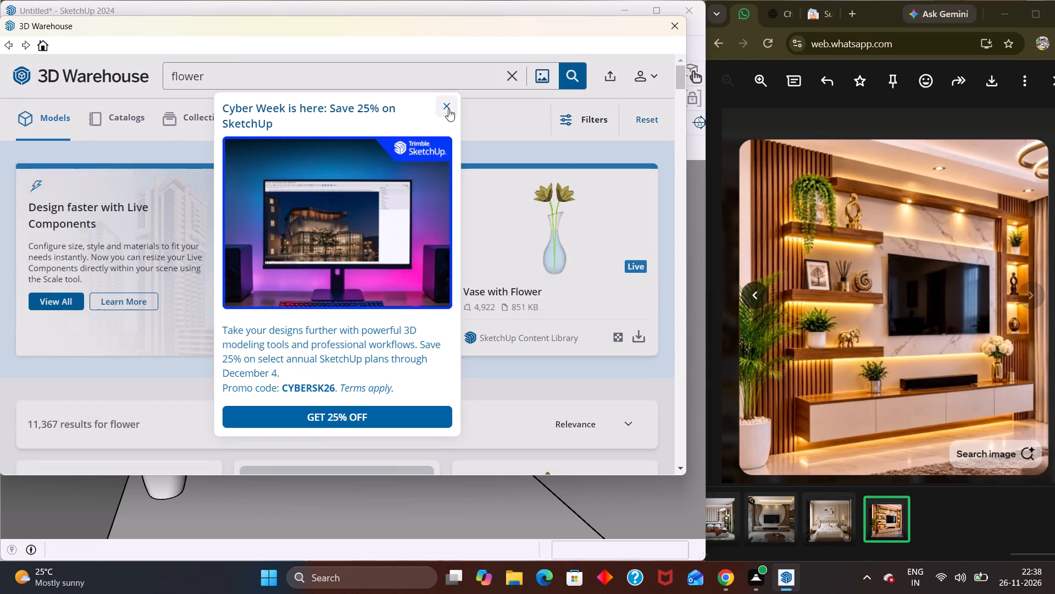
pyautogui.scroll(-4, 382, 285)
pyautogui.scroll(-6, 435, 318)
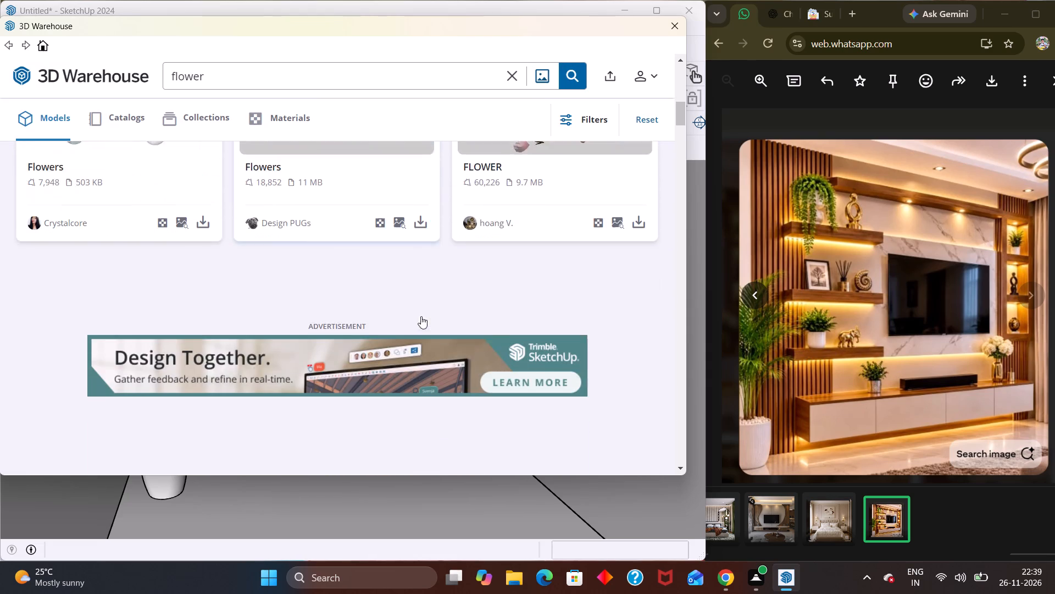
pyautogui.scroll(-8, 421, 316)
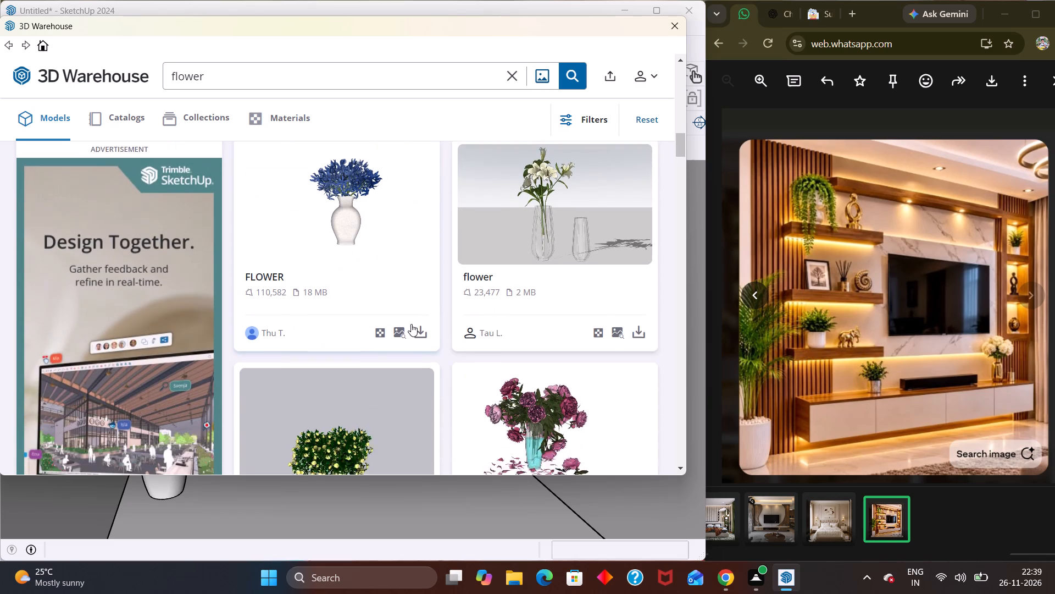
pyautogui.scroll(-3, 433, 324)
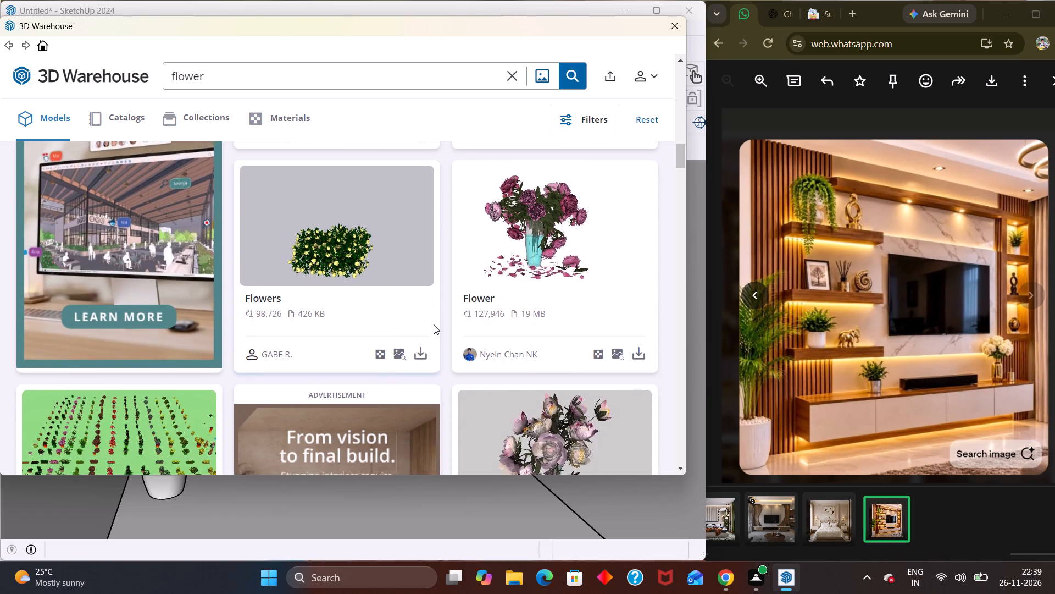
pyautogui.scroll(-4, 435, 329)
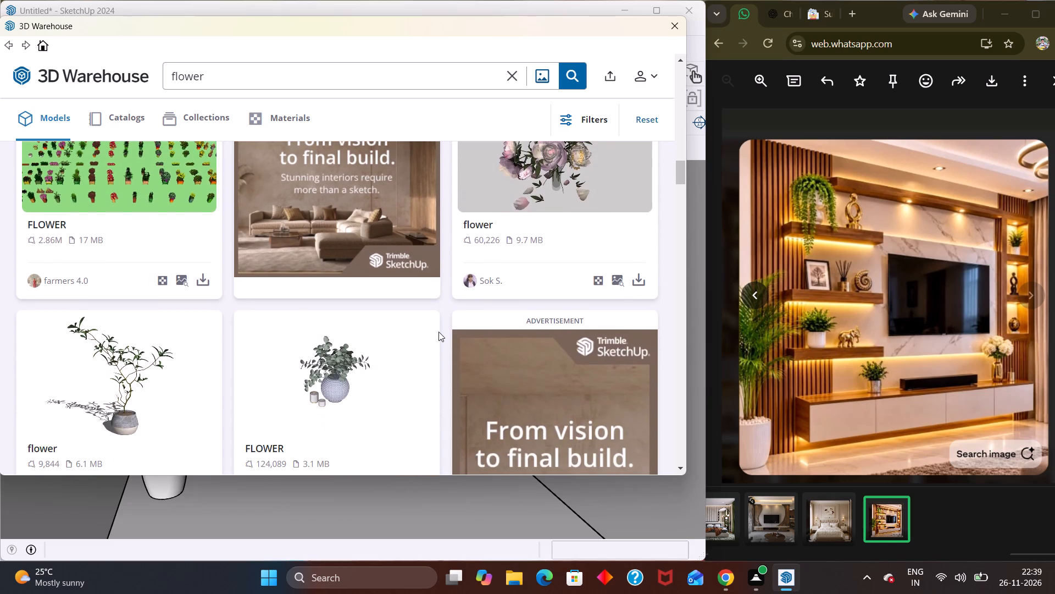
pyautogui.scroll(-6, 438, 332)
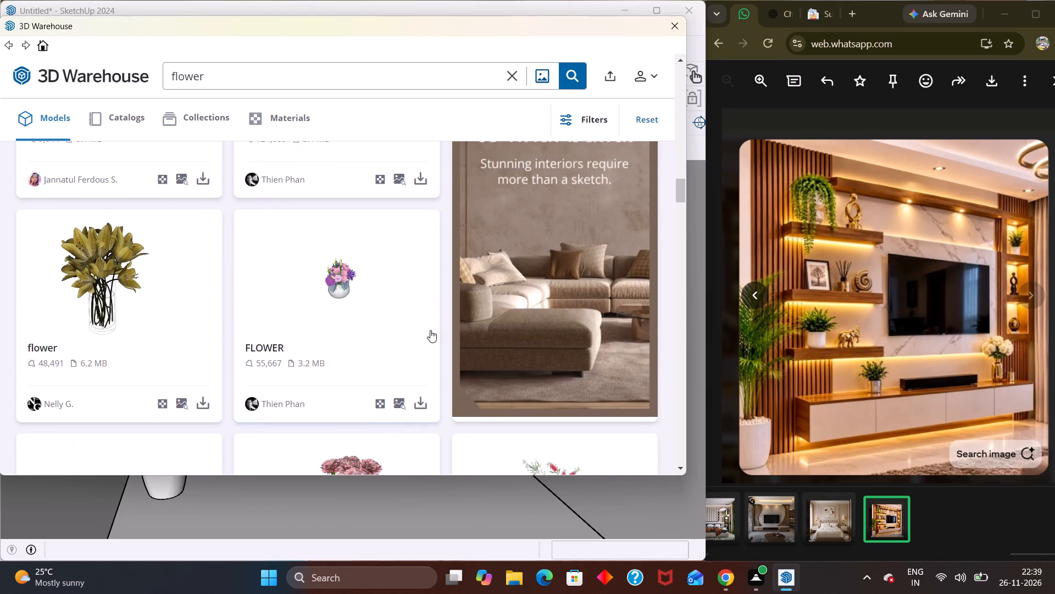
pyautogui.scroll(-5, 445, 323)
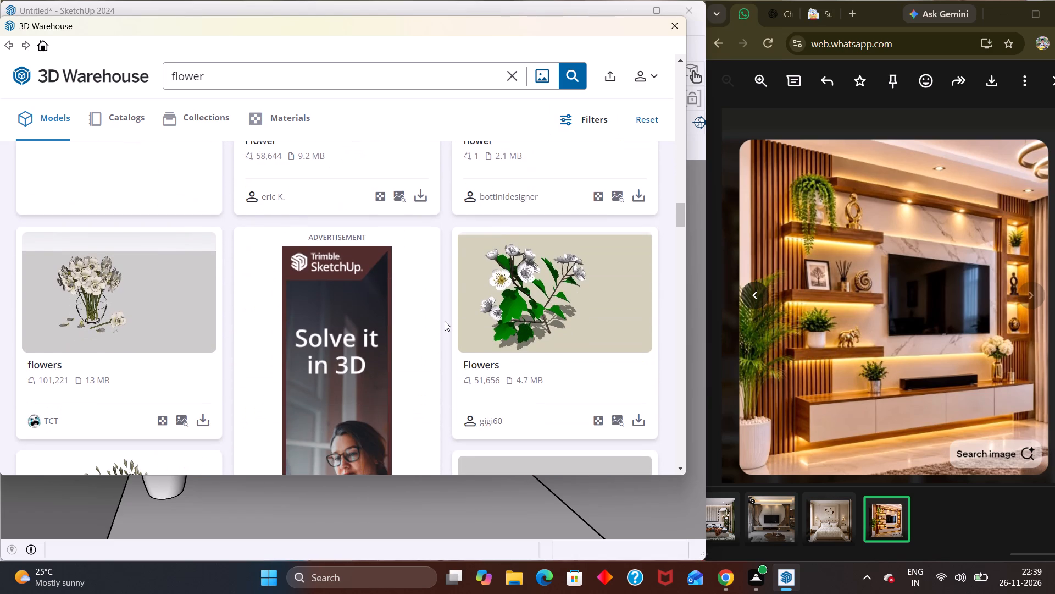
pyautogui.scroll(-2, 445, 321)
pyautogui.scroll(-2, 242, 349)
pyautogui.scroll(-4, 329, 332)
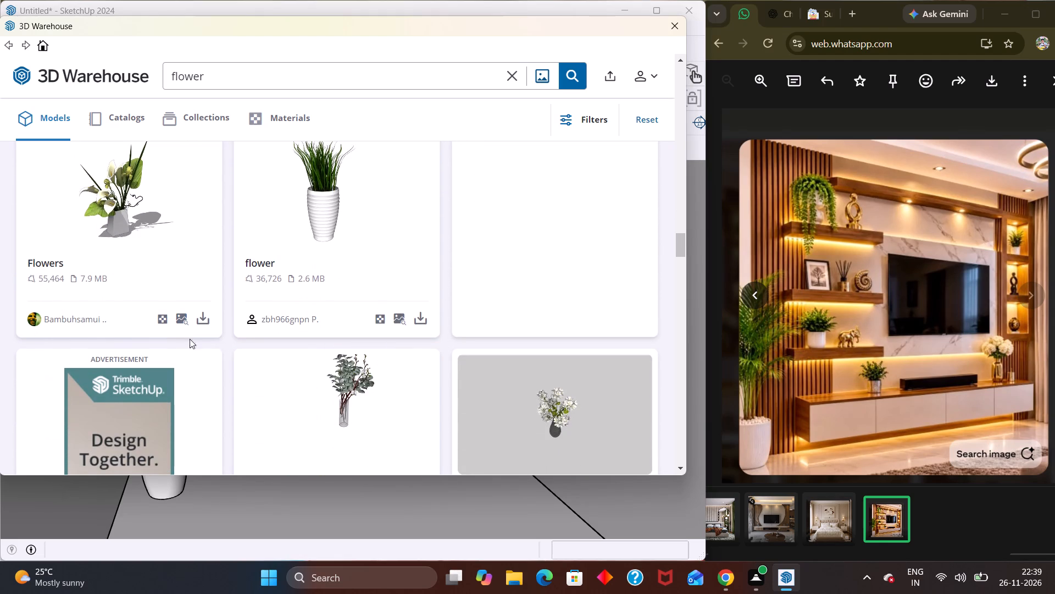
pyautogui.click(200, 312)
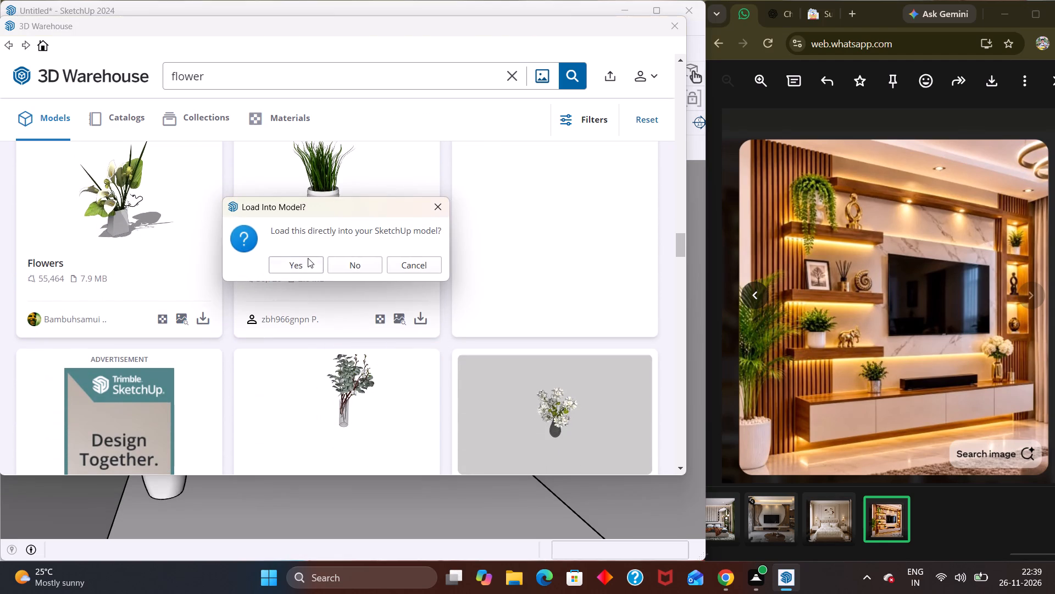
pyautogui.click(308, 258)
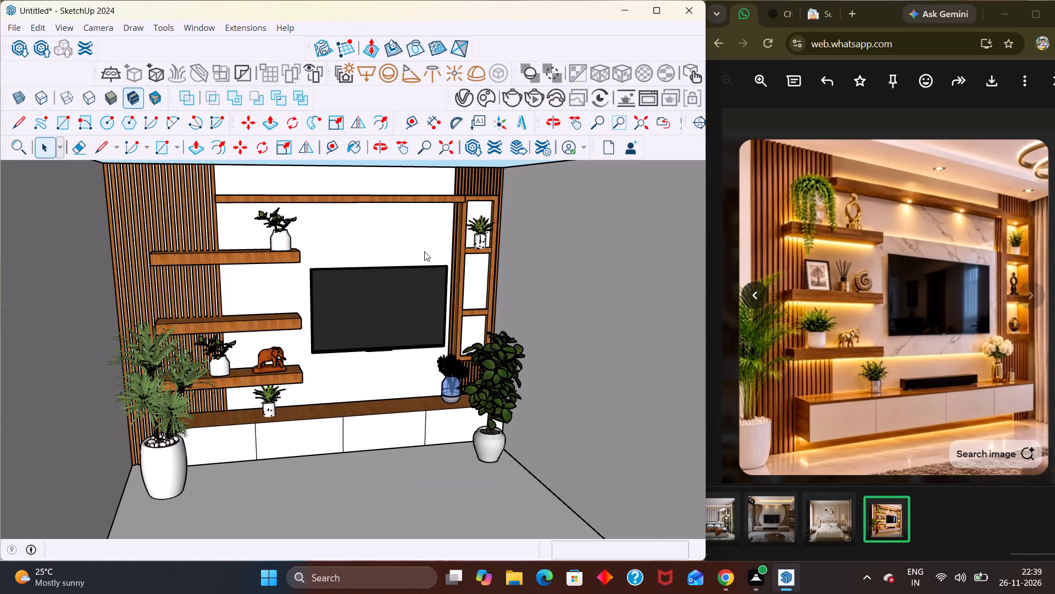
pyautogui.click(475, 322)
# Place the white flower vase on the middle staggered shelf, at the end over the slatted panel.
pyautogui.scroll(2, 475, 309)
pyautogui.moveTo(475, 309); pyautogui.dragTo(416, 384, button='middle')
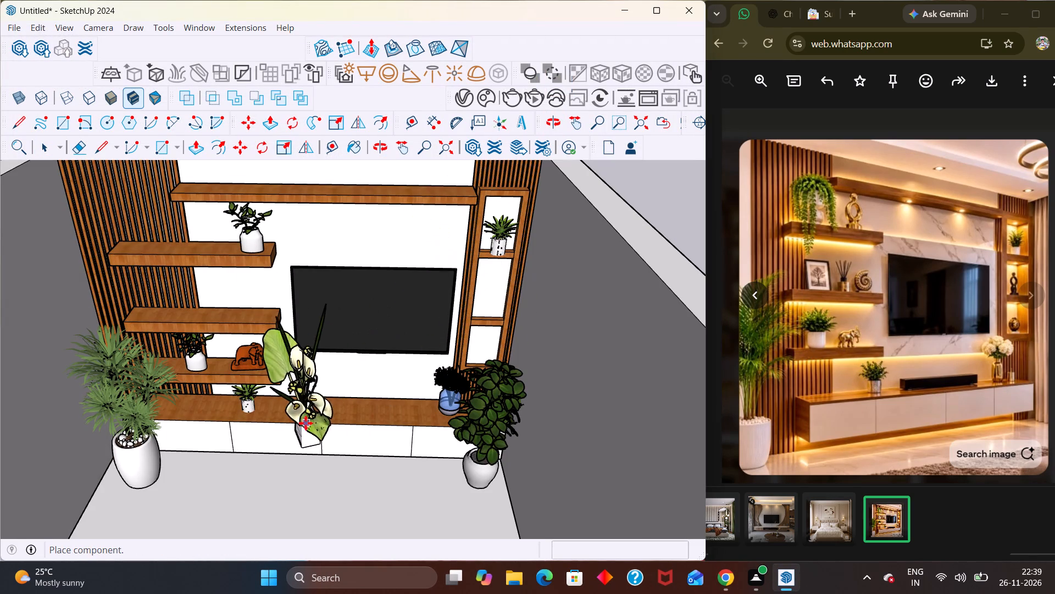
pyautogui.scroll(6, 163, 328)
pyautogui.moveTo(175, 321); pyautogui.dragTo(270, 256, button='middle')
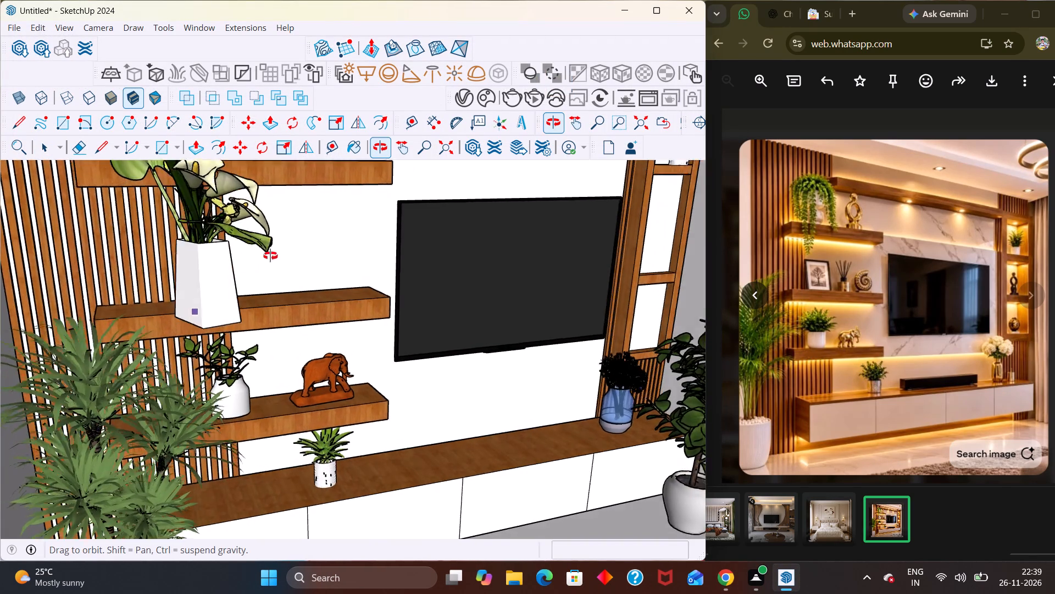
pyautogui.moveTo(270, 256); pyautogui.dragTo(279, 252, button='middle')
pyautogui.scroll(5, 255, 274)
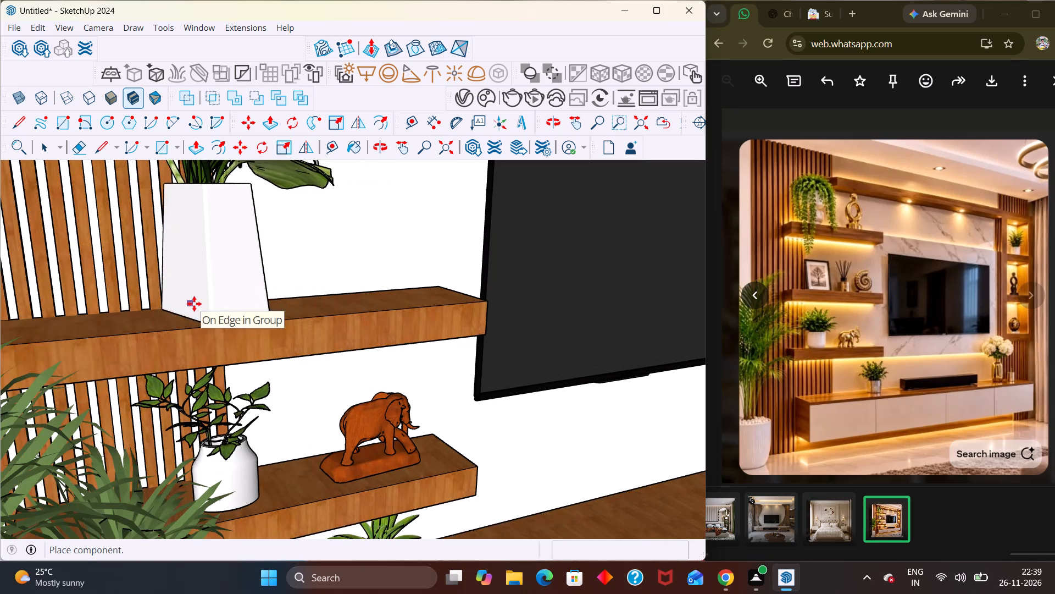
pyautogui.click(194, 304)
# Scale the flower vase's height down to a blue-axis factor of about 0.32 so it fits below the highest staggered shelf.
pyautogui.scroll(-15, 247, 259)
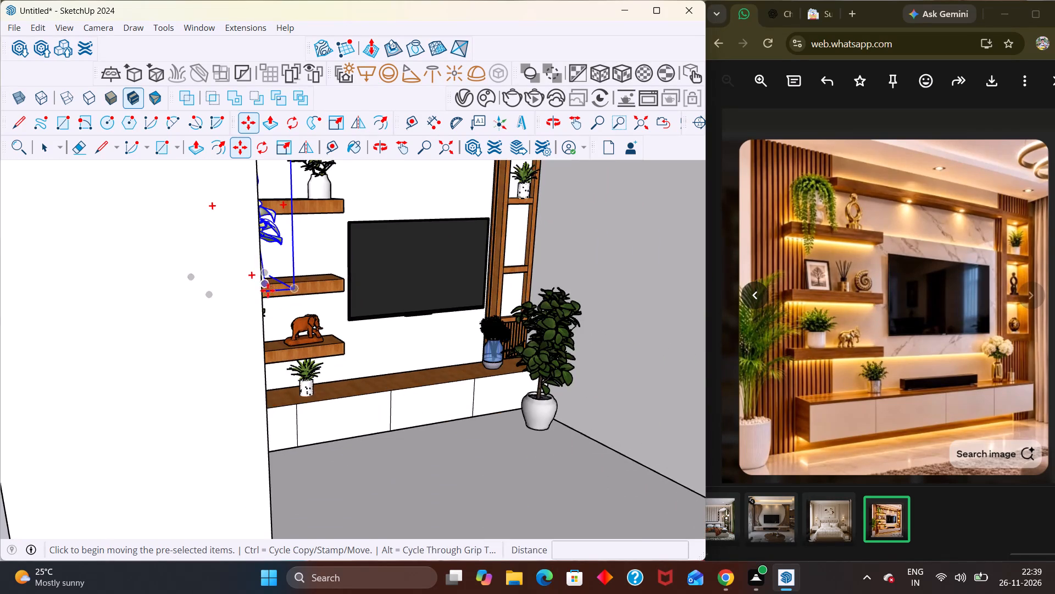
pyautogui.moveTo(264, 294); pyautogui.dragTo(119, 317, button='middle')
pyautogui.scroll(-18, 237, 348)
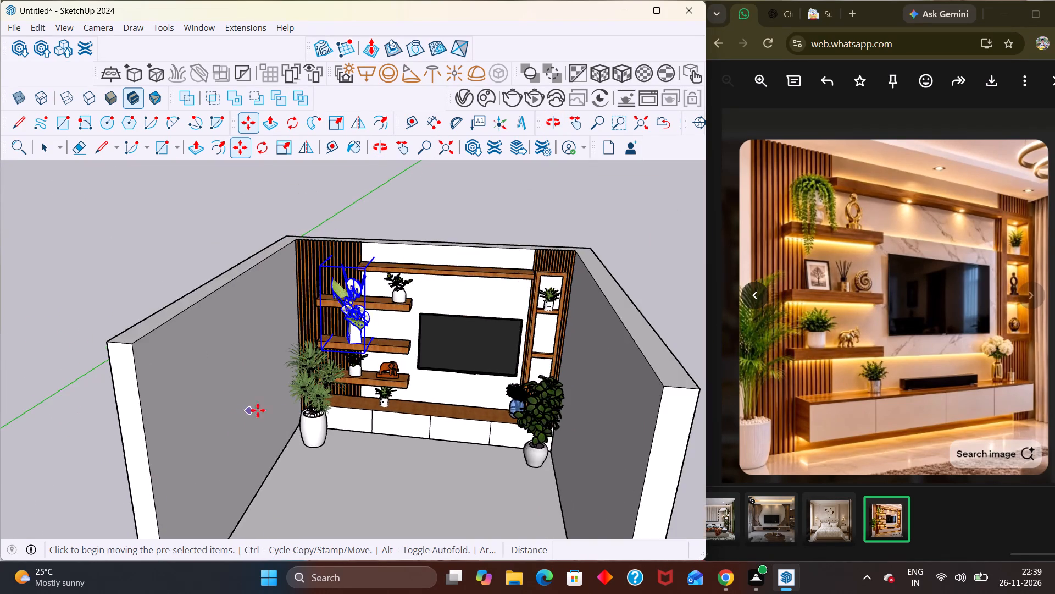
pyautogui.moveTo(270, 406); pyautogui.dragTo(386, 227, button='middle')
pyautogui.scroll(3, 383, 271)
pyautogui.moveTo(421, 339); pyautogui.dragTo(237, 415, button='middle')
pyautogui.moveTo(335, 446); pyautogui.dragTo(338, 461, button='middle')
pyautogui.scroll(1, 336, 457)
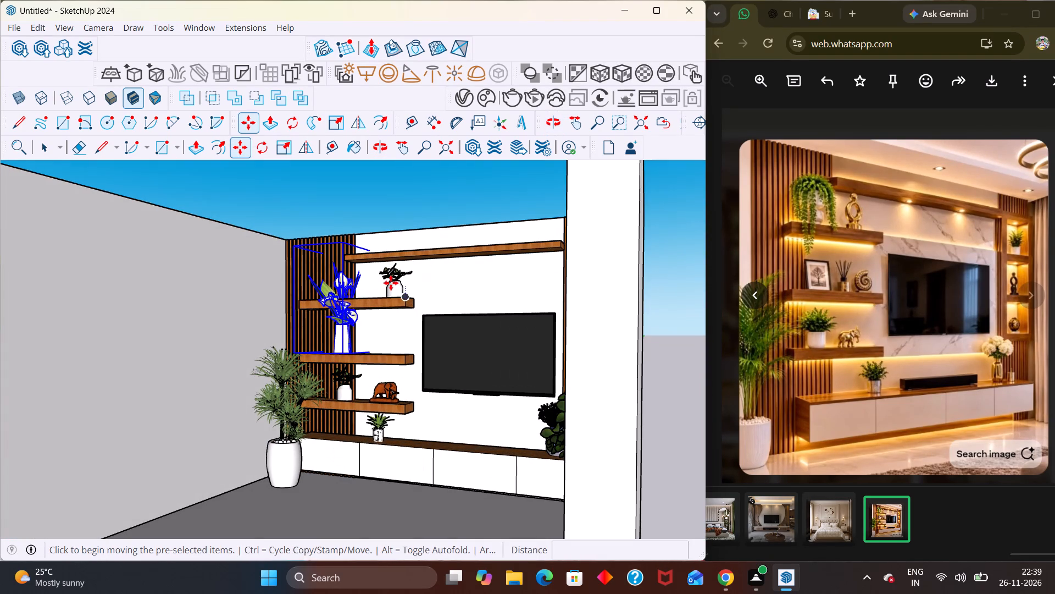
pyautogui.press('s')
pyautogui.moveTo(367, 288); pyautogui.dragTo(349, 430, button='middle')
pyautogui.scroll(1, 349, 425)
pyautogui.click(339, 211)
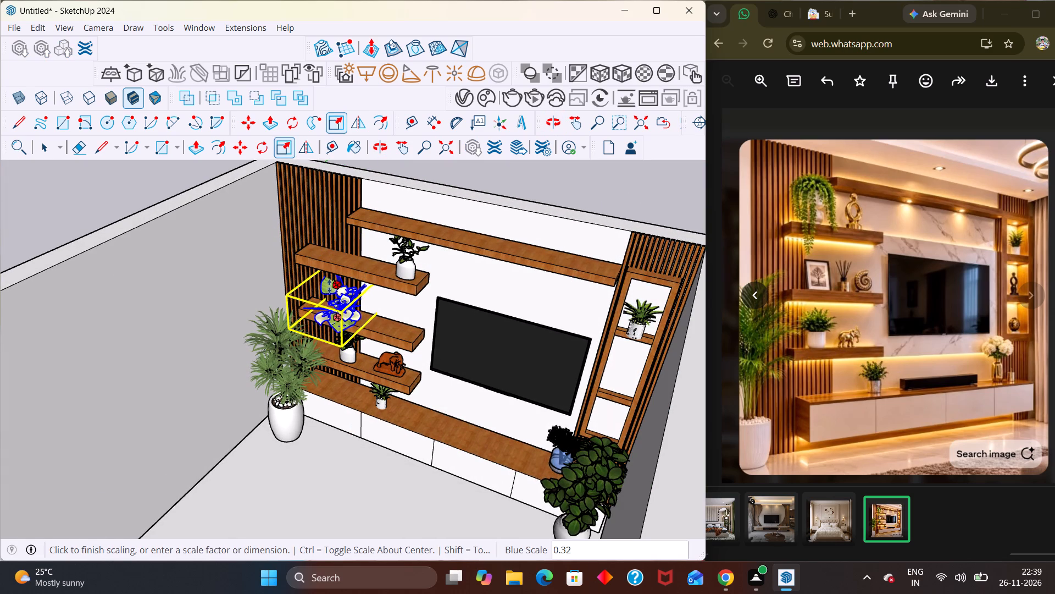
pyautogui.click(329, 286)
# Narrow the shortened flower vase on the middle staggered shelf, scaling its width along the red axis by 0.84.
pyautogui.click(368, 310)
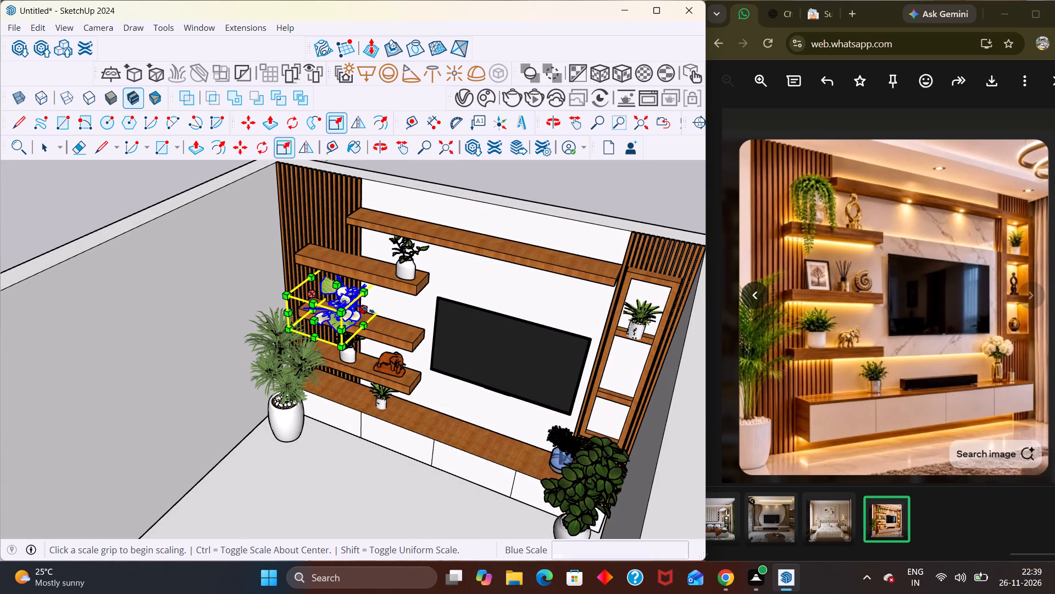
pyautogui.click(359, 304)
pyautogui.moveTo(331, 320); pyautogui.dragTo(429, 364, button='middle')
pyautogui.scroll(4, 351, 305)
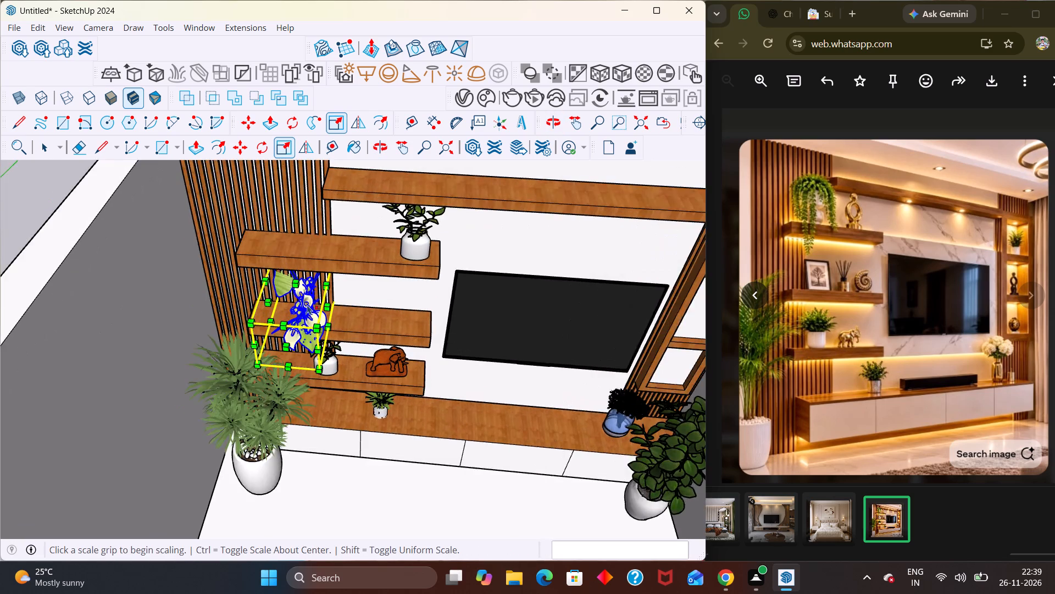
pyautogui.scroll(2, 307, 305)
pyautogui.click(244, 301)
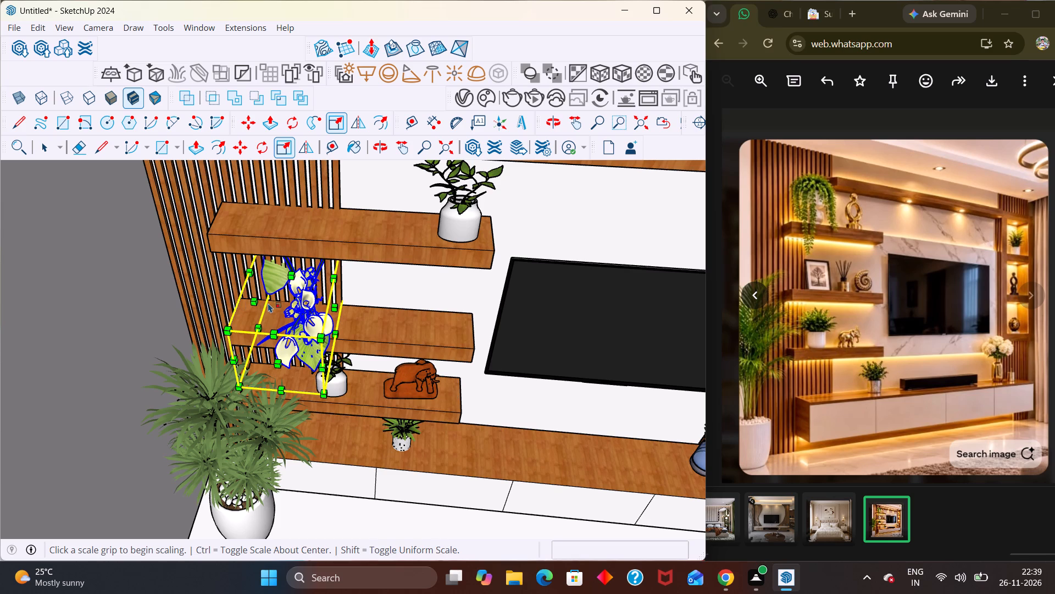
pyautogui.click(255, 301)
pyautogui.click(265, 307)
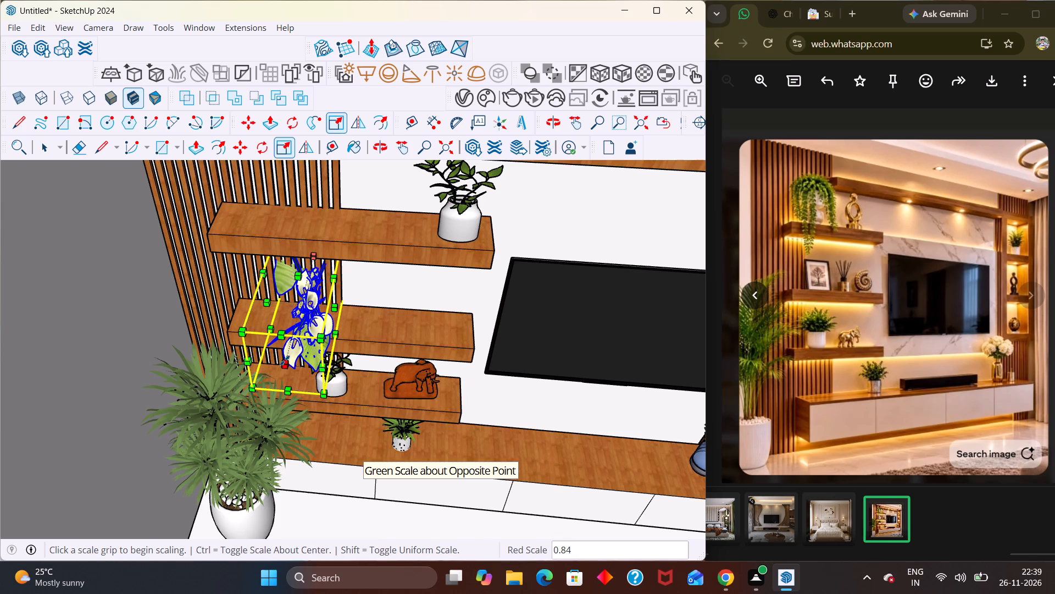
# Reduce the flower vase's depth on the middle staggered shelf, scaling it along the green axis by about 0.71.
pyautogui.click(285, 360)
pyautogui.click(295, 329)
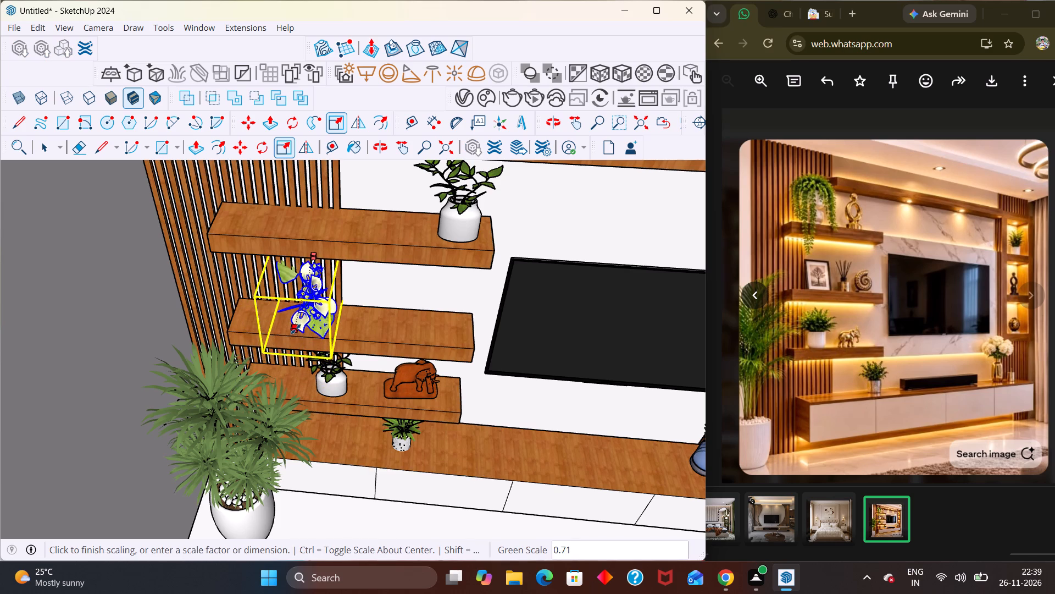
pyautogui.moveTo(344, 331); pyautogui.dragTo(378, 253, button='middle')
pyautogui.scroll(5, 377, 265)
pyautogui.moveTo(331, 307); pyautogui.dragTo(184, 287, button='middle')
pyautogui.scroll(1, 224, 308)
pyautogui.scroll(-3, 182, 292)
pyautogui.press('space')
pyautogui.scroll(-12, 314, 316)
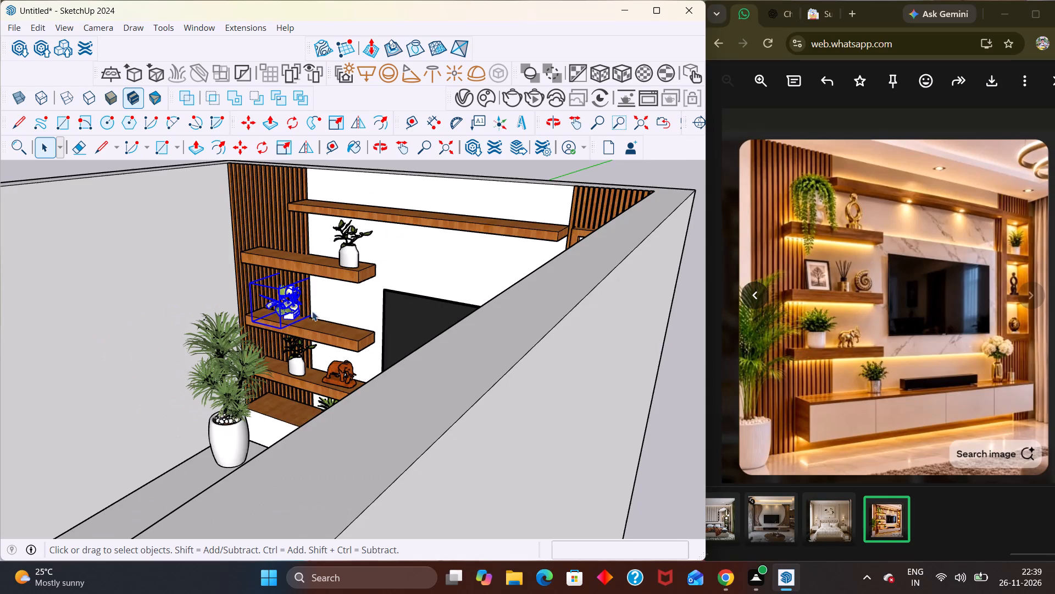
pyautogui.scroll(-4, 312, 311)
pyautogui.click(446, 175)
# Stretch the flower vase's height along the blue axis by about 1.34, up to the underside of the highest staggered shelf.
pyautogui.scroll(12, 338, 259)
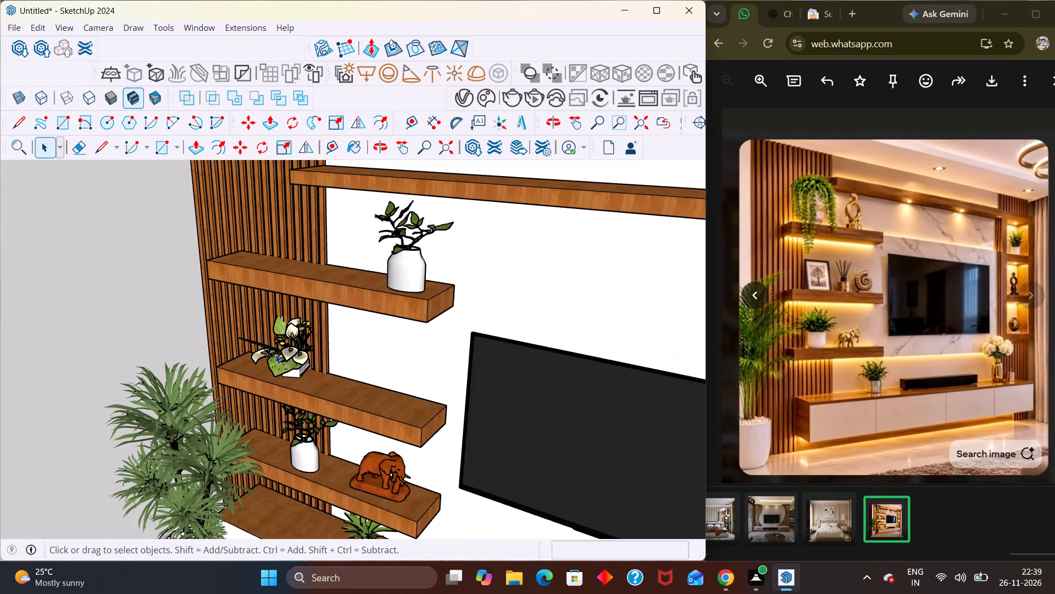
pyautogui.scroll(2, 275, 354)
pyautogui.moveTo(292, 368); pyautogui.dragTo(297, 315, button='middle')
pyautogui.scroll(2, 295, 361)
pyautogui.click(293, 365)
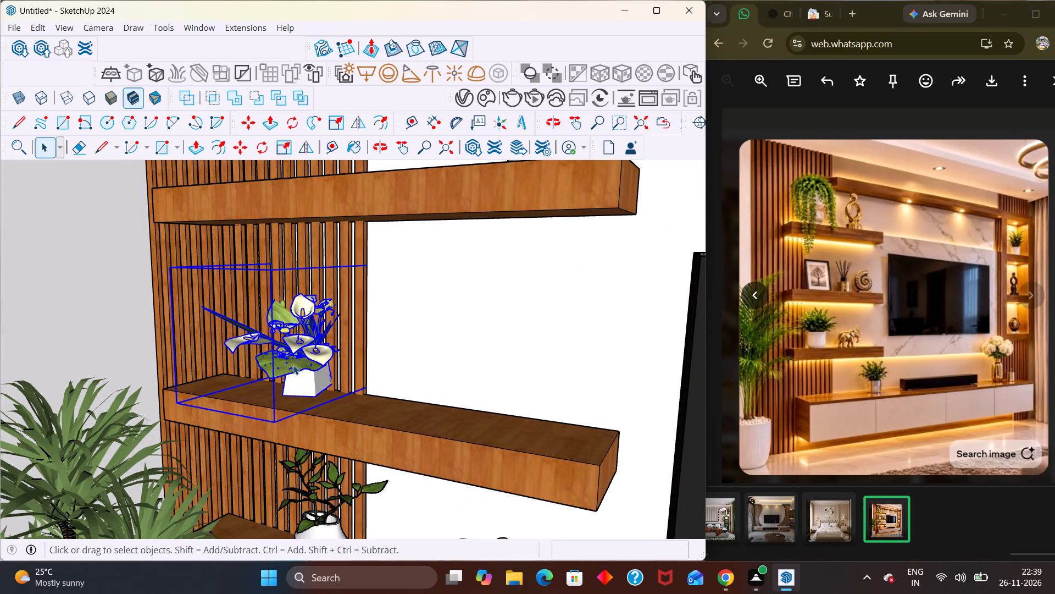
pyautogui.press('s')
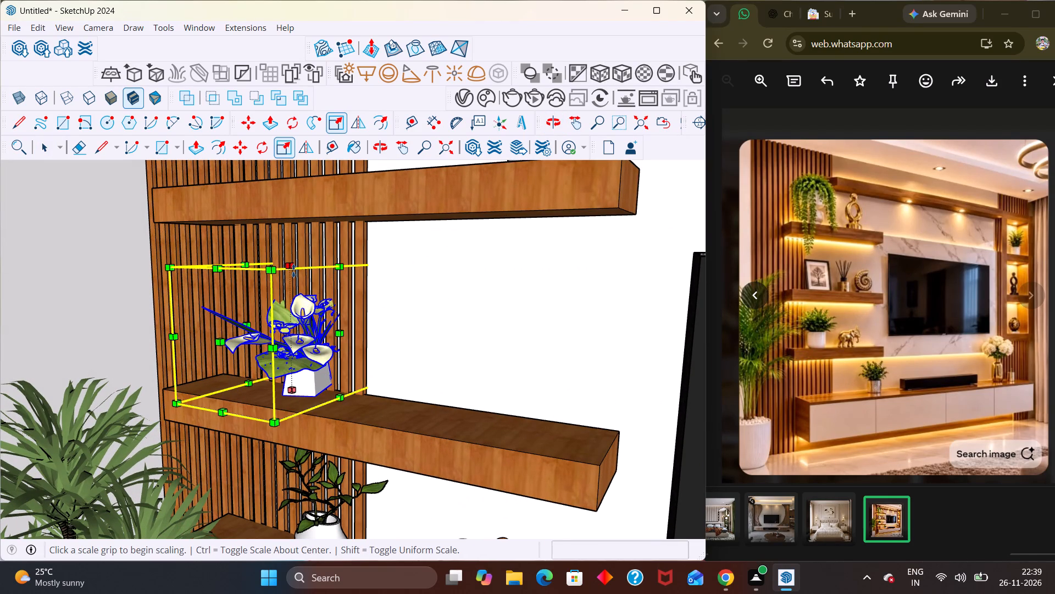
pyautogui.click(293, 271)
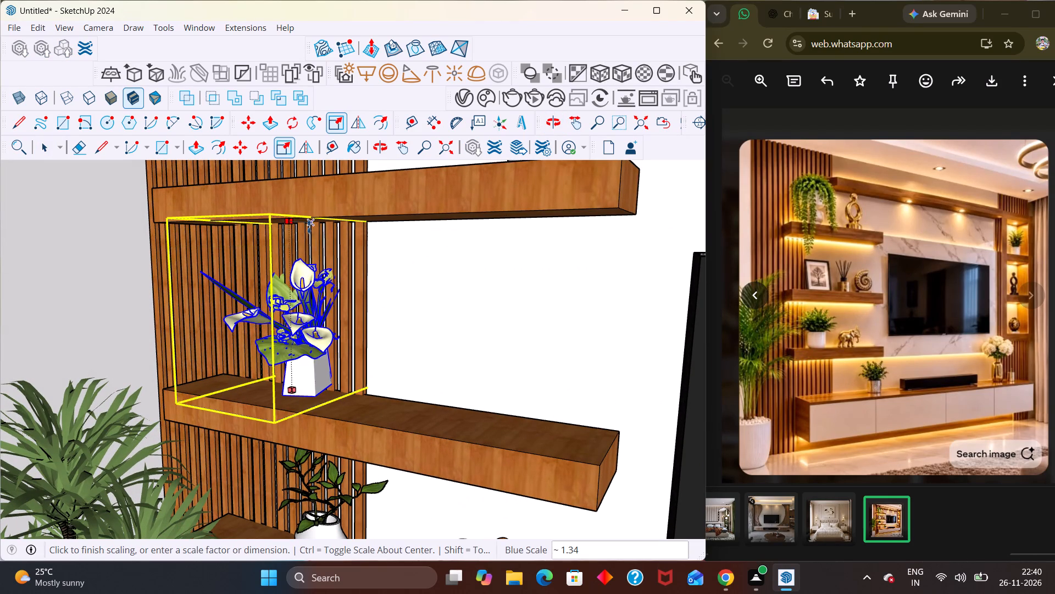
pyautogui.click(309, 227)
# Shrink the flower vase slightly along the green and blue axes together, using its lower front edge.
pyautogui.moveTo(303, 380); pyautogui.dragTo(384, 326, button='middle')
pyautogui.scroll(3, 303, 380)
pyautogui.moveTo(352, 351); pyautogui.dragTo(314, 397, button='middle')
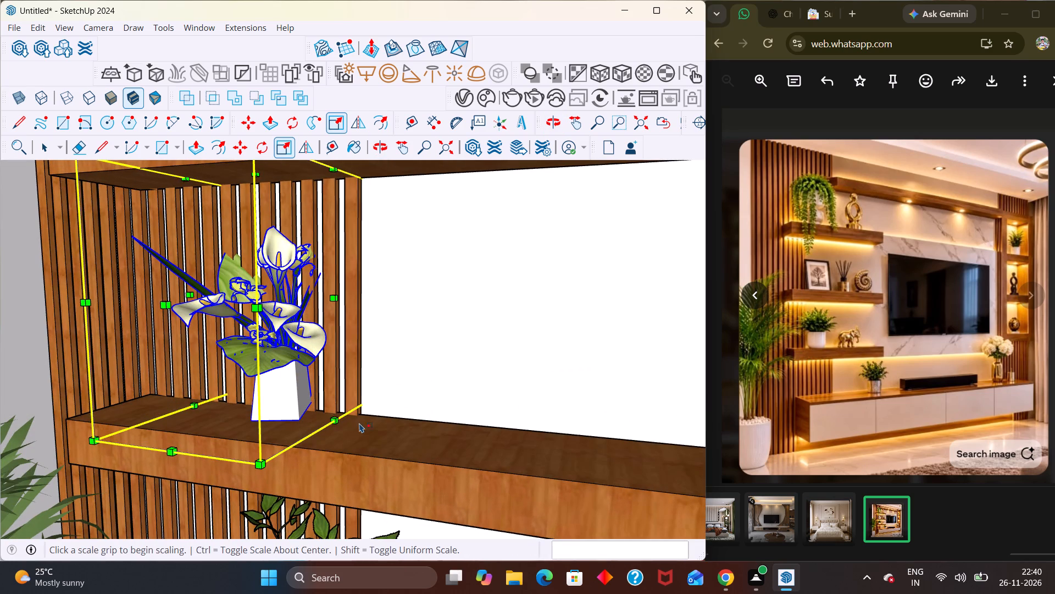
pyautogui.click(171, 451)
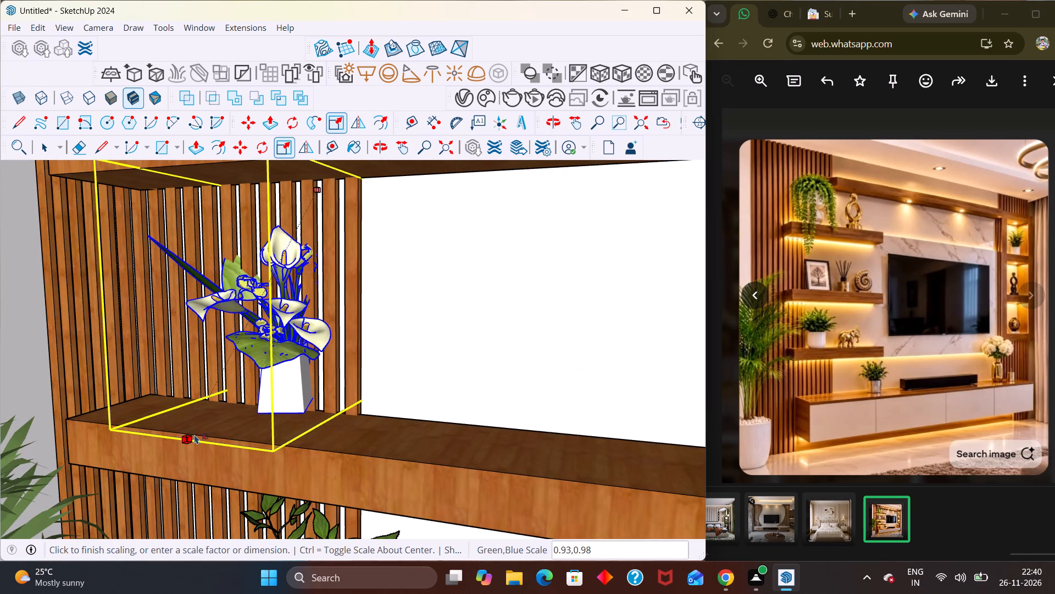
pyautogui.click(196, 435)
# Move the flower vase about 6 9/16" toward the front edge of the middle staggered shelf.
pyautogui.press('m')
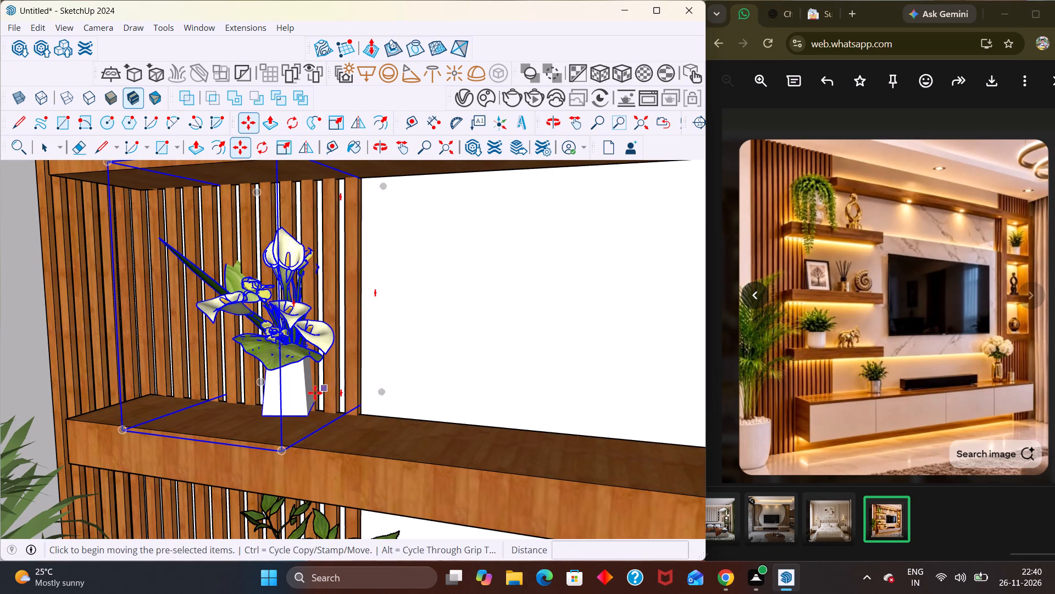
pyautogui.click(315, 393)
pyautogui.click(281, 413)
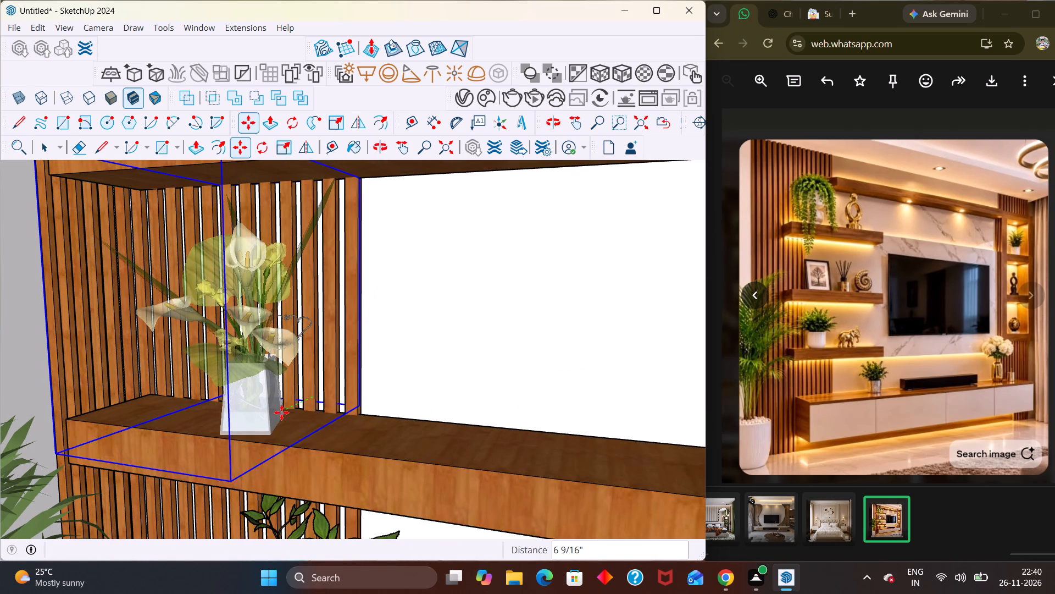
pyautogui.scroll(-20, 231, 394)
pyautogui.scroll(-2, 231, 394)
pyautogui.scroll(1, 275, 409)
pyautogui.scroll(-8, 277, 411)
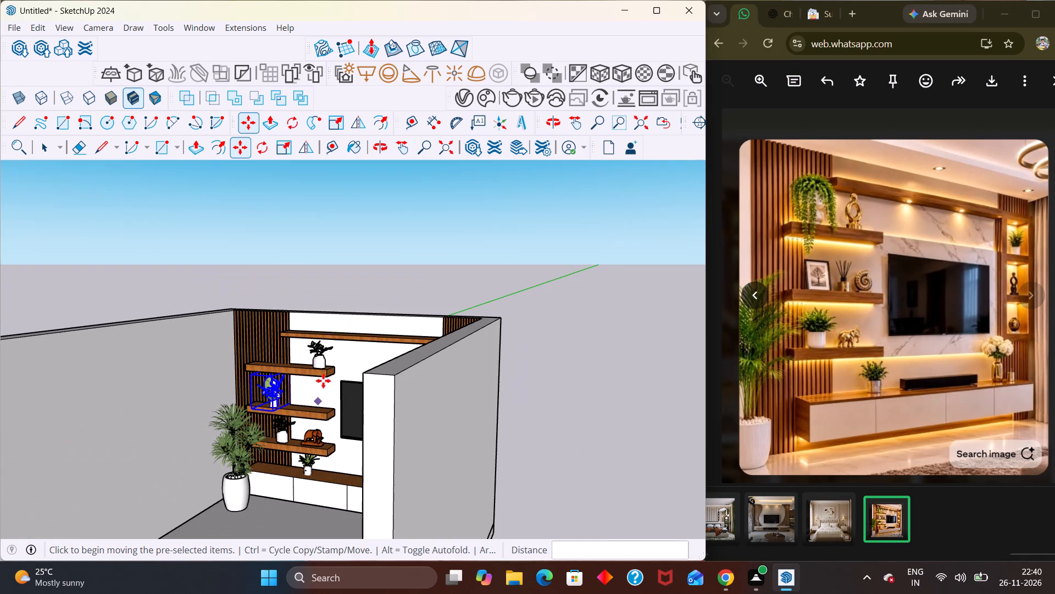
pyautogui.press('space')
pyautogui.click(356, 303)
# Examine the decorated TV wall from the front to check the arrangement of plants and accessories.
pyautogui.moveTo(350, 389); pyautogui.dragTo(516, 379, button='middle')
pyautogui.scroll(1, 482, 408)
pyautogui.scroll(3, 349, 410)
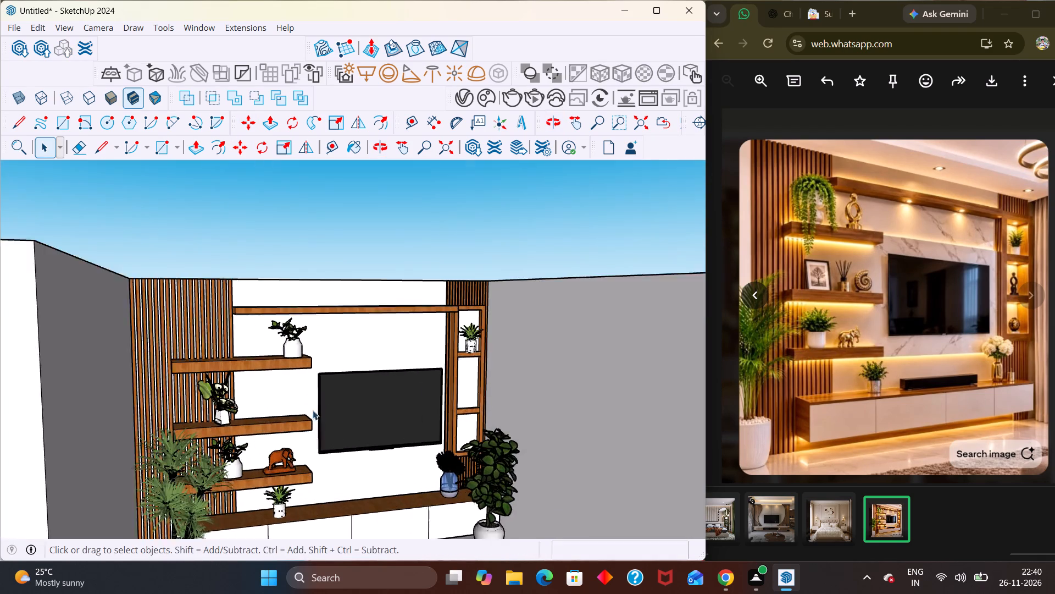
pyautogui.moveTo(288, 422); pyautogui.dragTo(237, 439, button='middle')
pyautogui.scroll(-3, 236, 419)
pyautogui.moveTo(237, 443); pyautogui.dragTo(195, 439, button='middle')
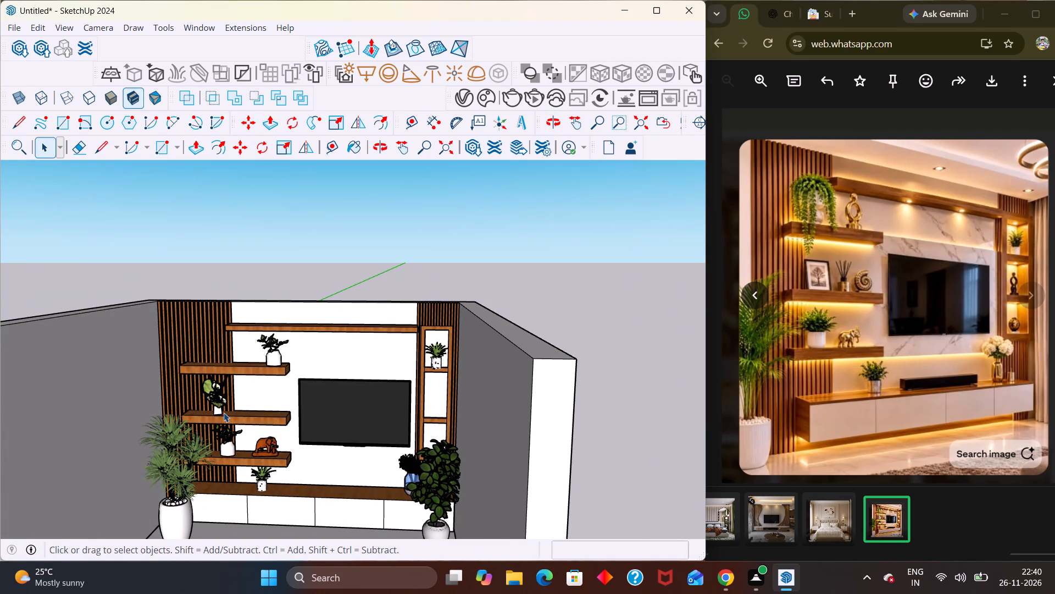
pyautogui.scroll(1, 348, 355)
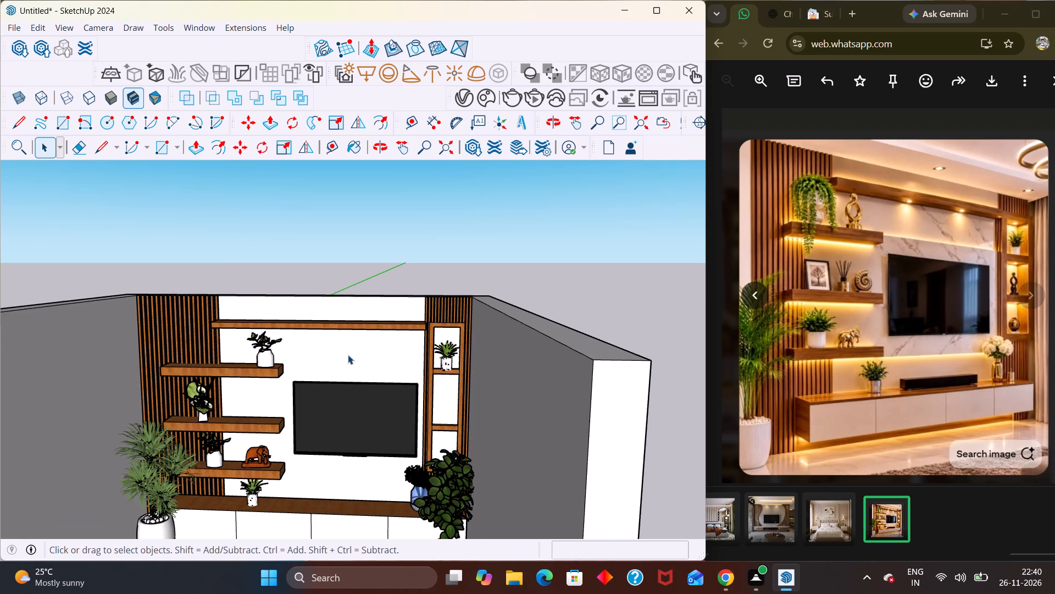
pyautogui.scroll(-1, 348, 355)
pyautogui.scroll(1, 209, 405)
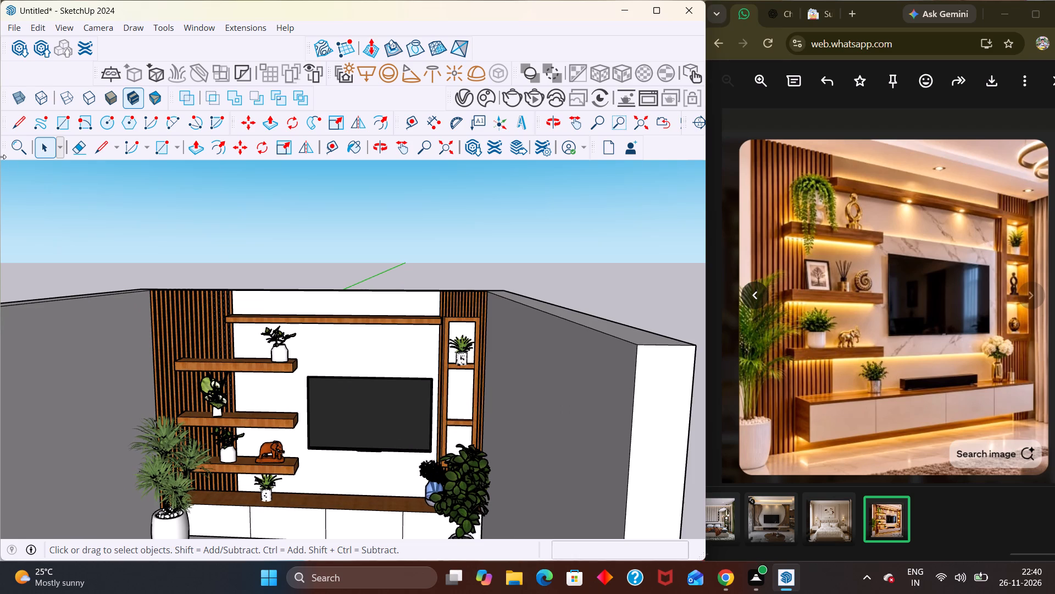
# Search 3D Warehouse for "vase" in place of the flower search.
pyautogui.click(12, 49)
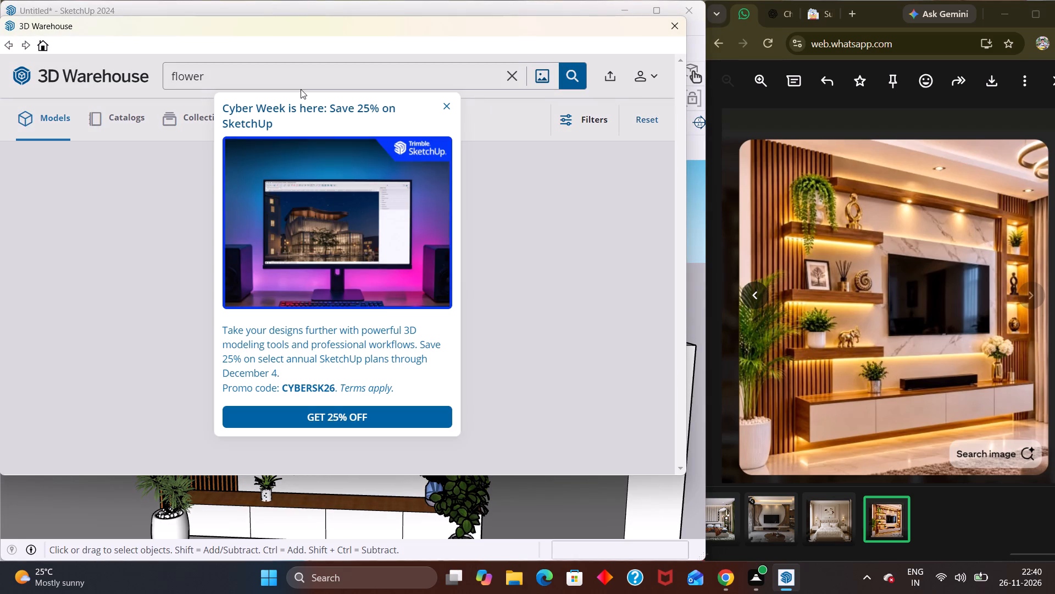
pyautogui.click(453, 108)
pyautogui.click(511, 80)
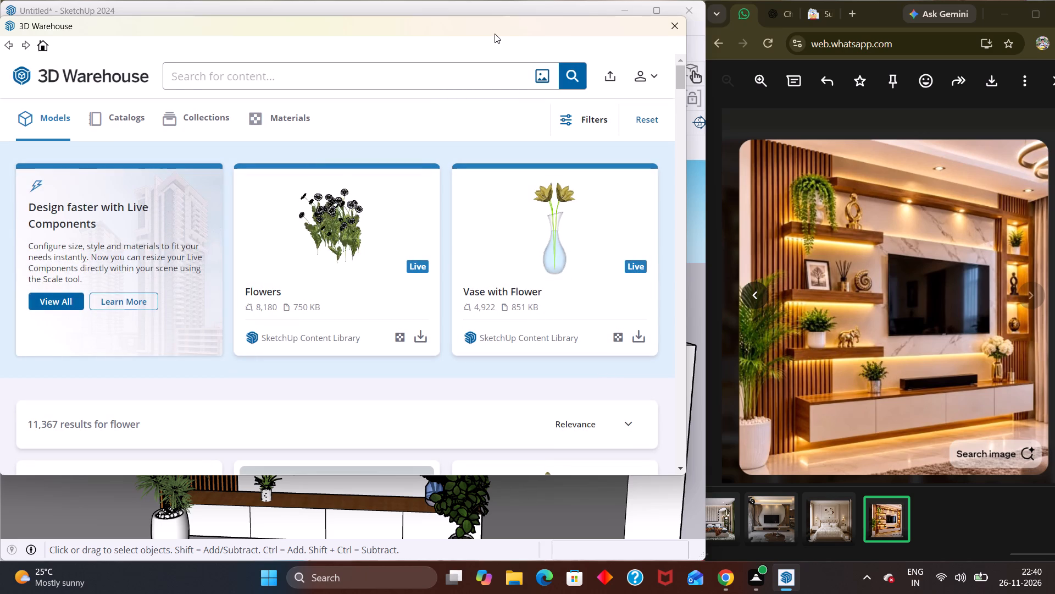
pyautogui.press('v')
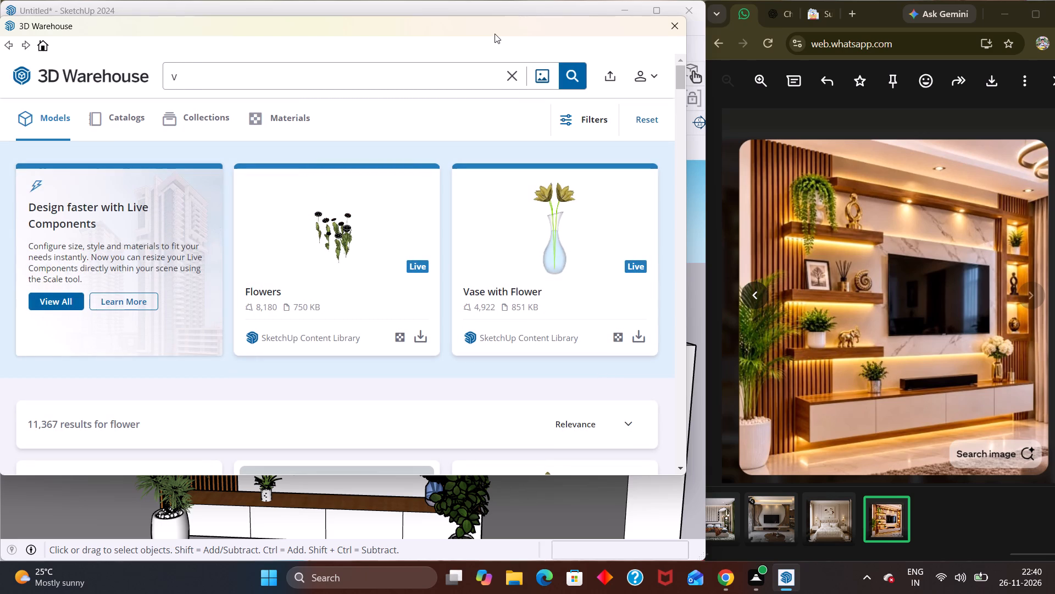
pyautogui.write('ase')
pyautogui.press('Return')
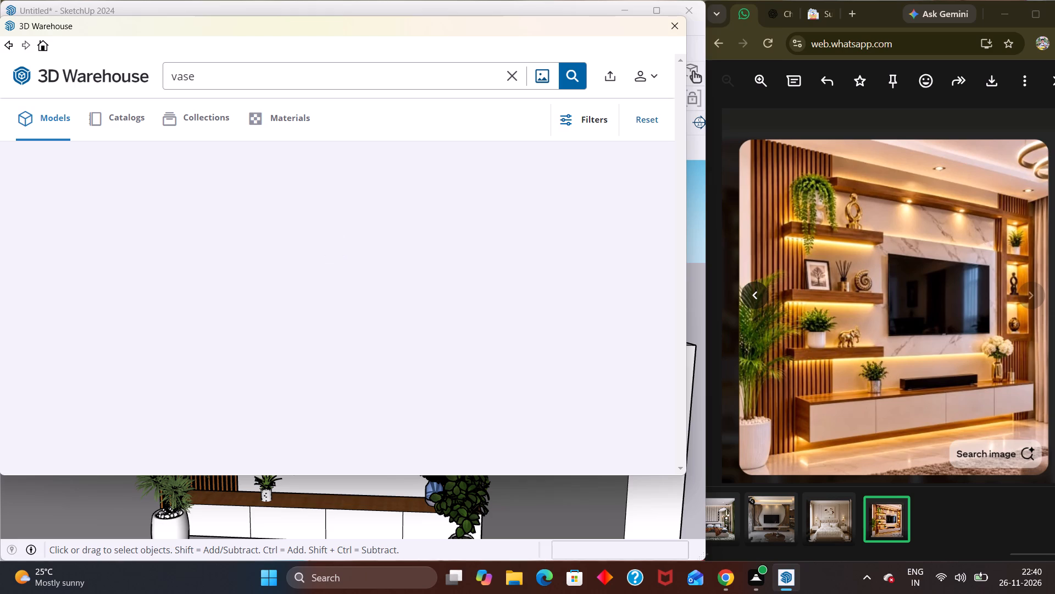
# Browse the vase results and load the 145 KB black-and-white striped "vase" directly into the model.
pyautogui.scroll(-2, 511, 70)
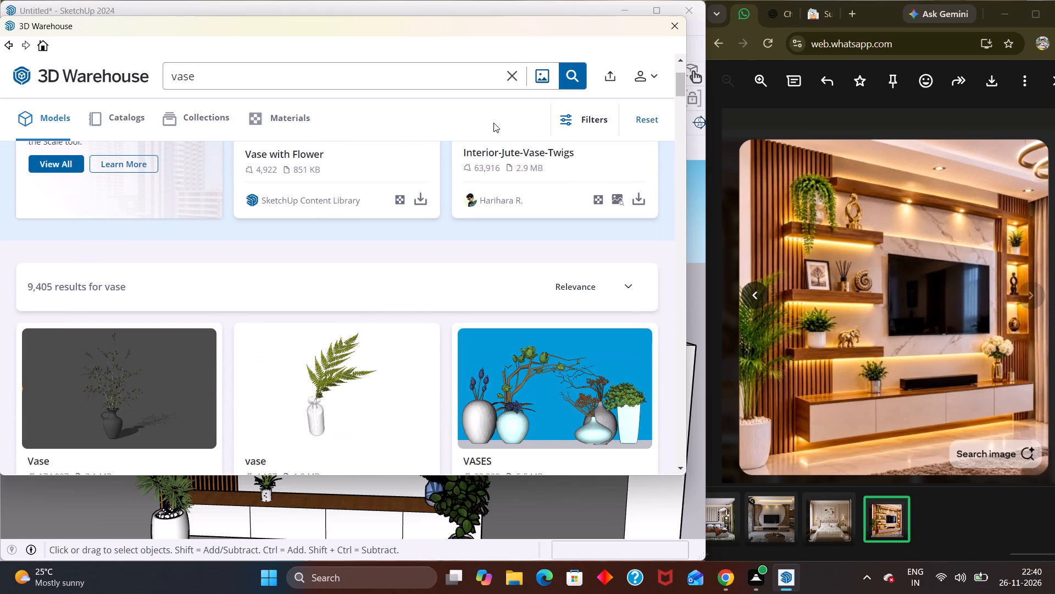
pyautogui.scroll(-4, 448, 243)
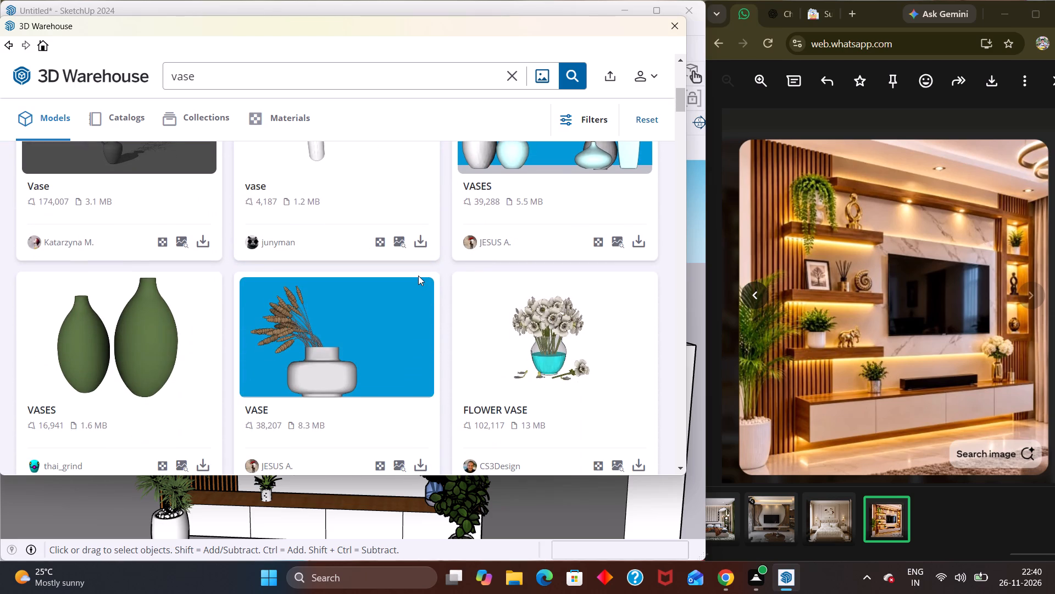
pyautogui.scroll(-10, 418, 276)
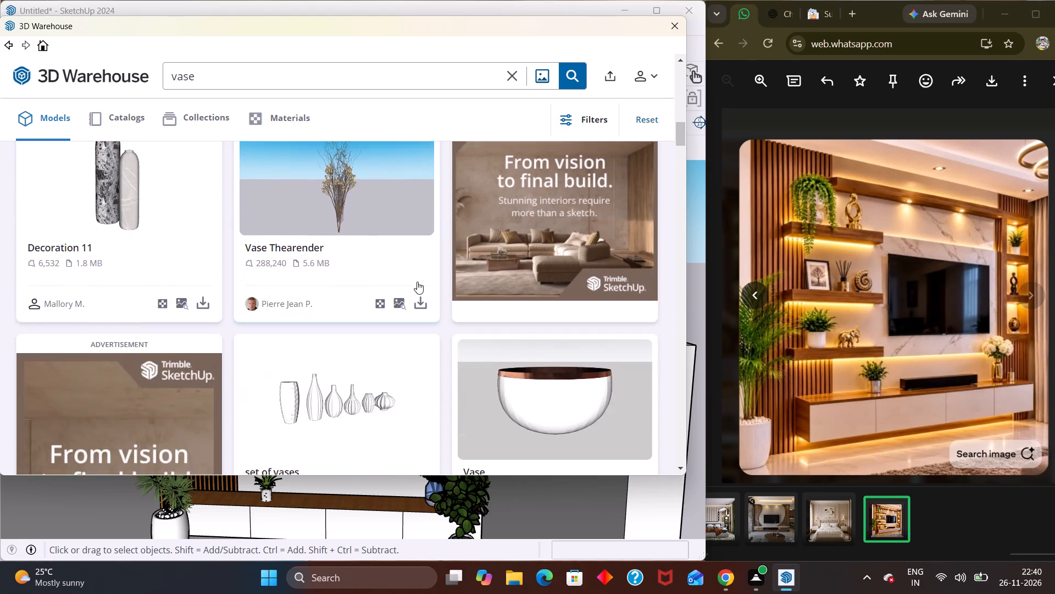
pyautogui.scroll(-7, 417, 282)
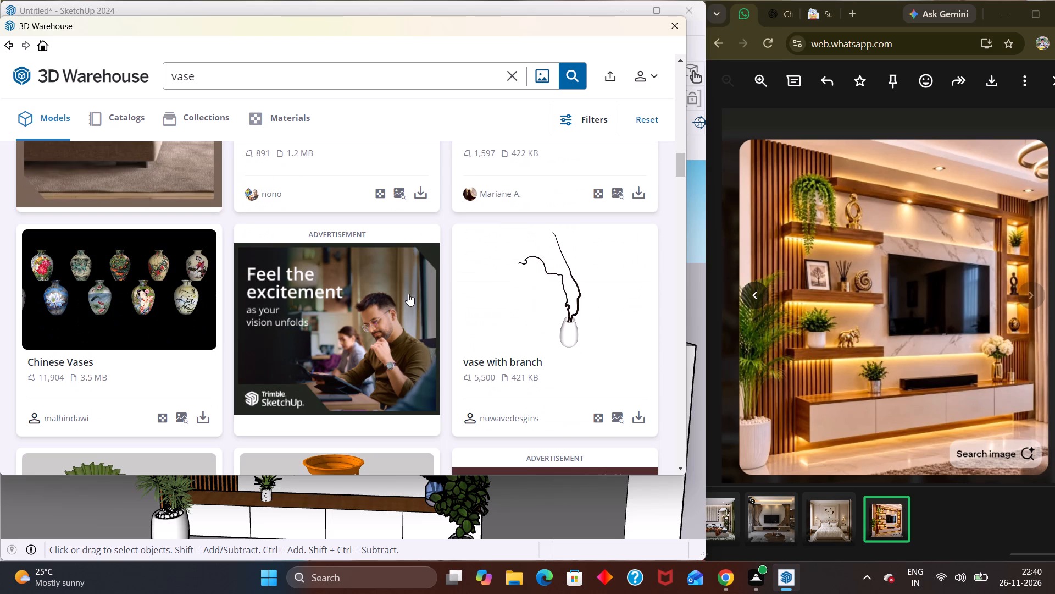
pyautogui.scroll(-4, 407, 298)
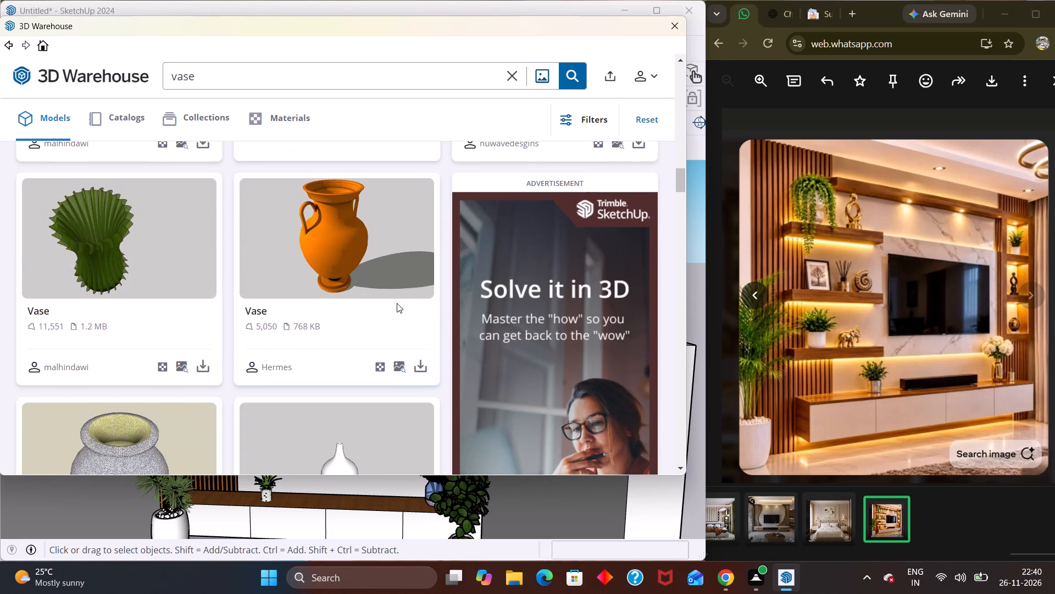
pyautogui.scroll(-3, 242, 353)
pyautogui.scroll(-3, 316, 373)
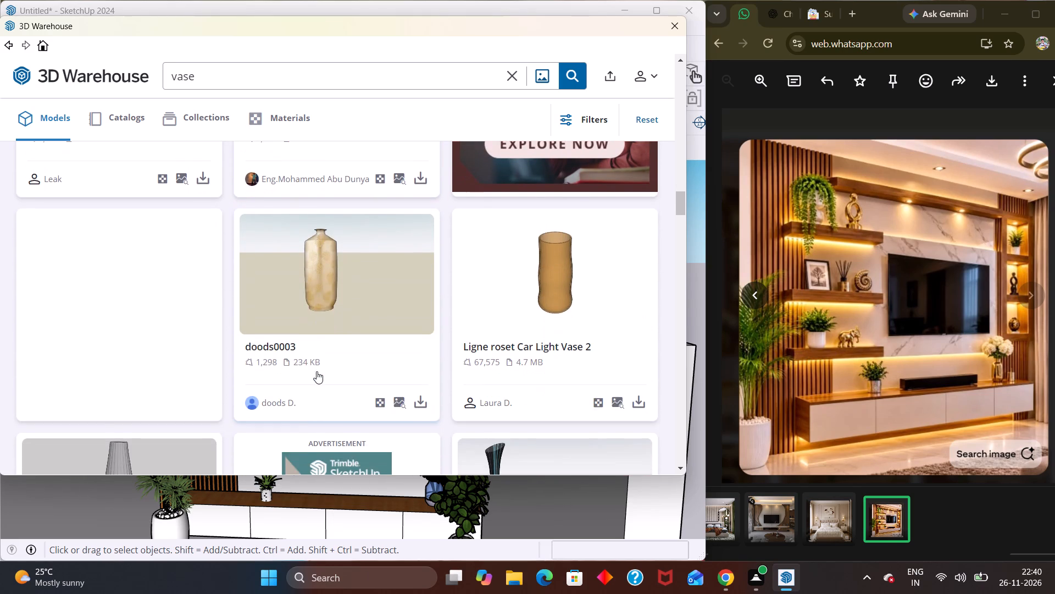
pyautogui.scroll(-3, 316, 371)
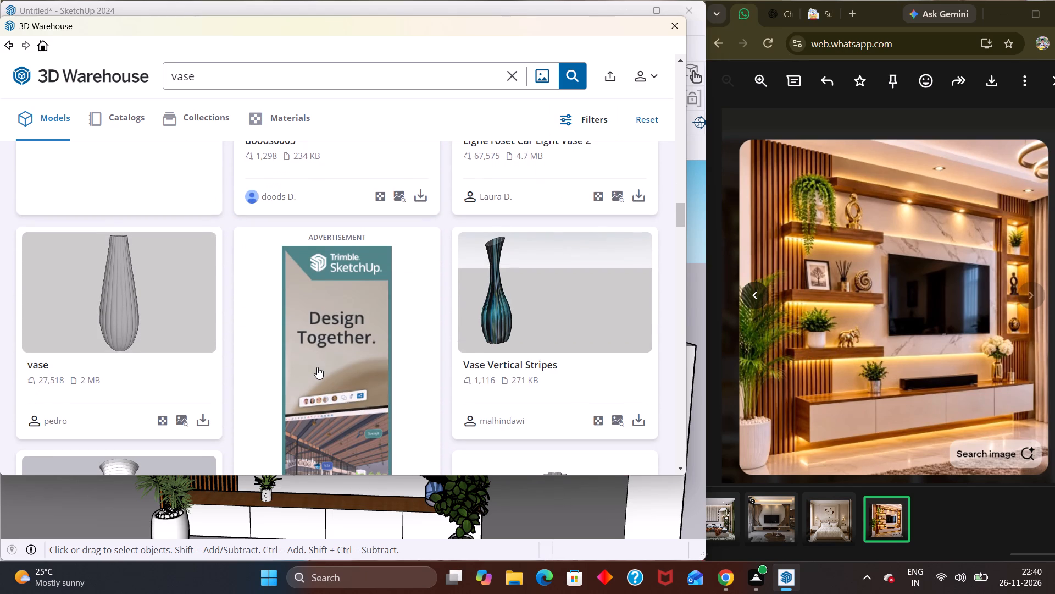
pyautogui.scroll(-3, 152, 408)
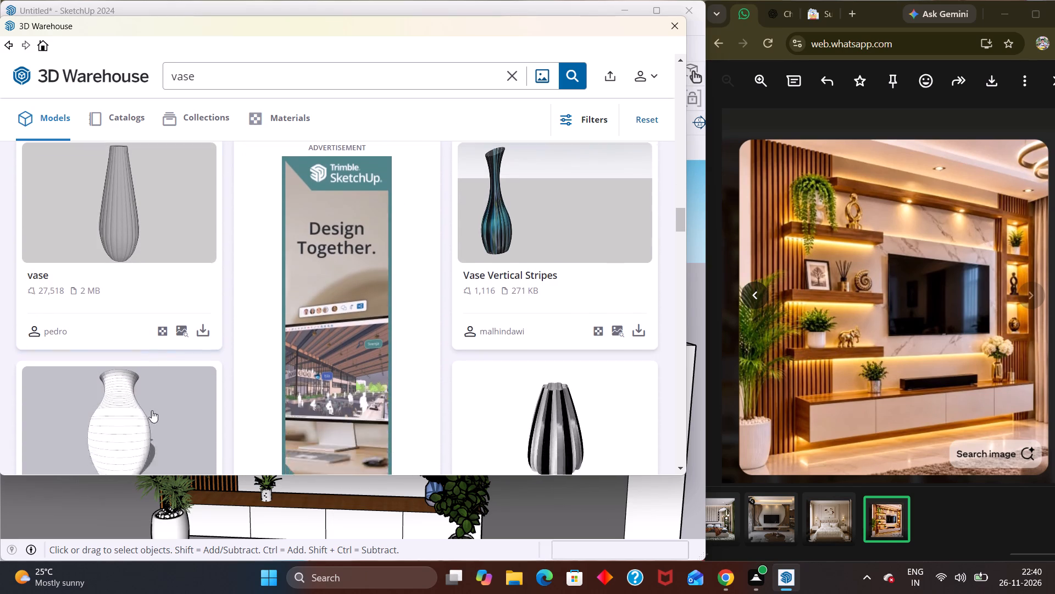
pyautogui.scroll(-3, 152, 410)
pyautogui.scroll(2, 321, 348)
pyautogui.scroll(-1, 610, 372)
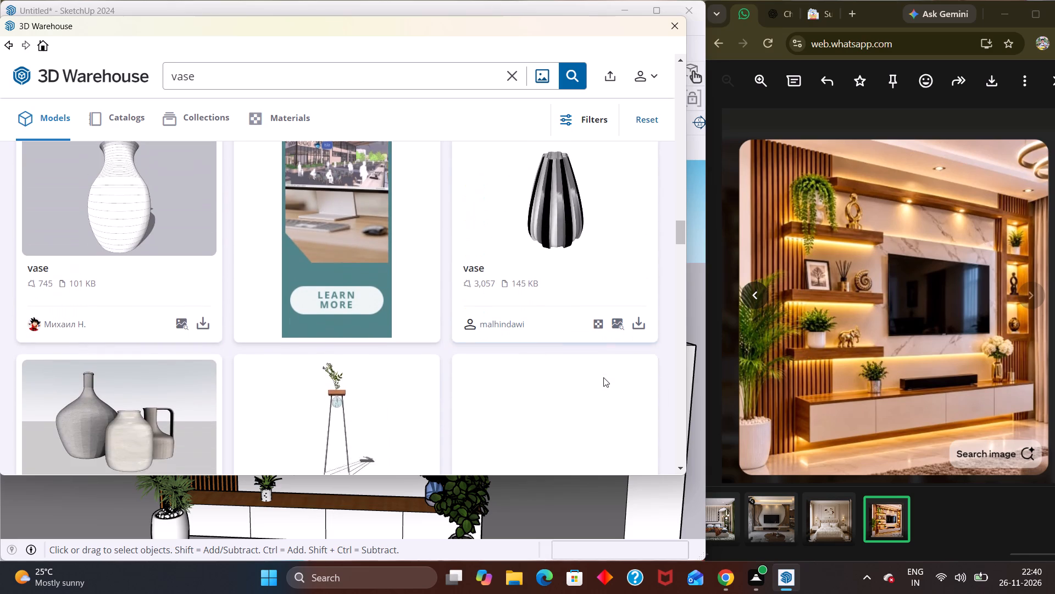
pyautogui.click(643, 303)
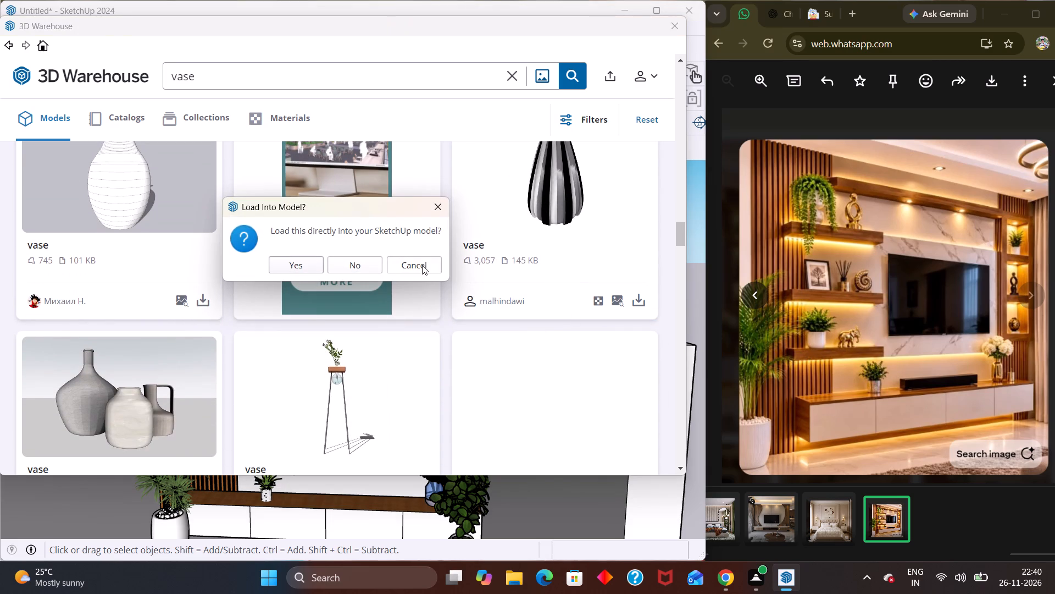
pyautogui.click(293, 266)
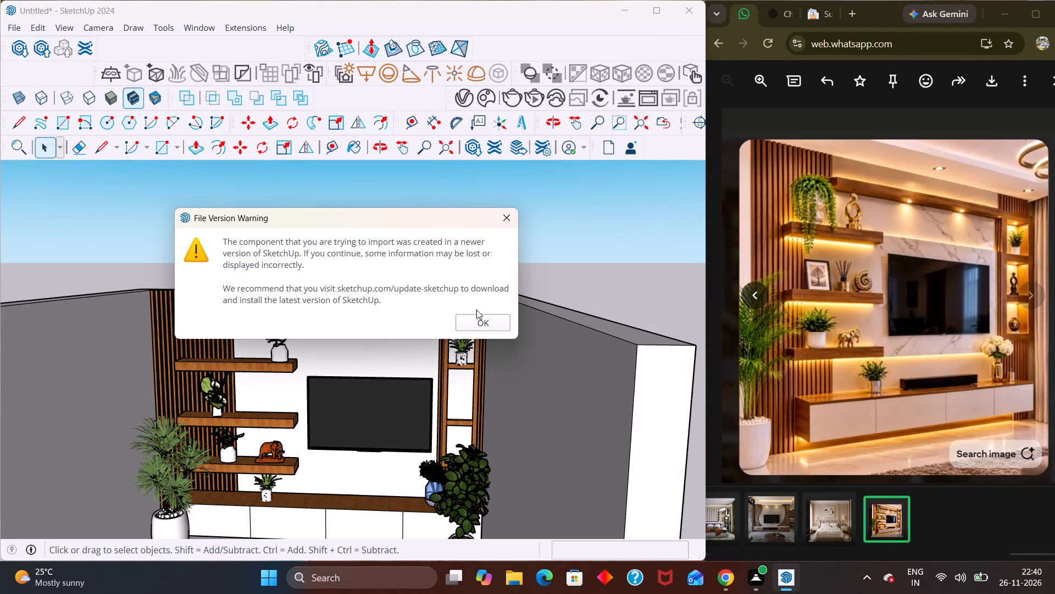
pyautogui.click(477, 320)
# Place the oversized striped vase on the ground outside the room, beside its side wall.
pyautogui.scroll(1, 319, 392)
pyautogui.scroll(-10, 322, 368)
pyautogui.scroll(1, 312, 387)
pyautogui.scroll(-4, 312, 387)
pyautogui.scroll(1, 352, 361)
pyautogui.scroll(-1, 356, 364)
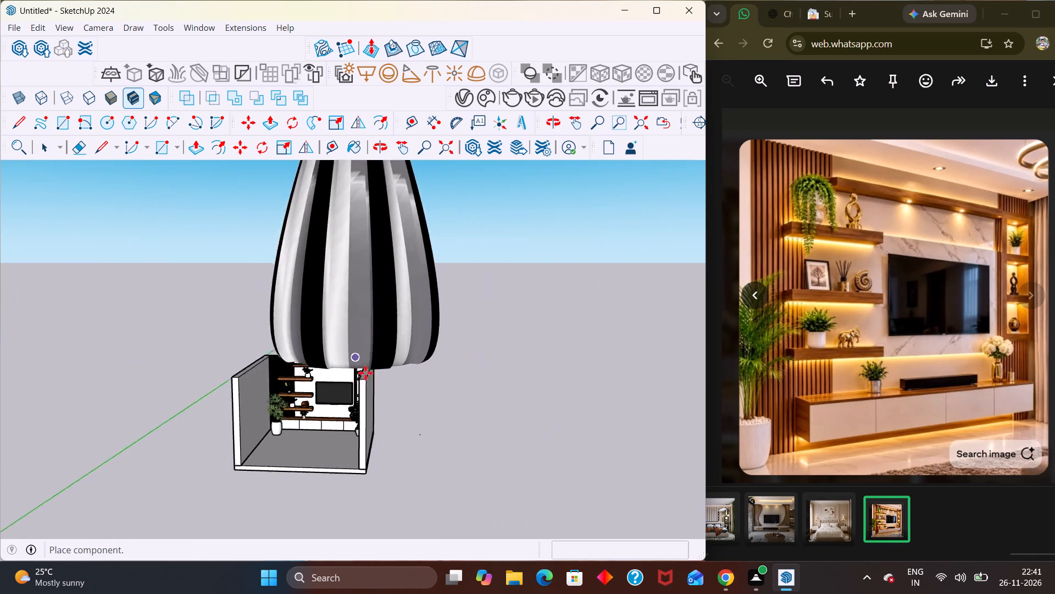
pyautogui.scroll(-11, 365, 373)
pyautogui.click(473, 409)
# Scale the oversized striped vase down to about 0.31 in height, 0.63 along the red axis and 0.76 along the green axis.
pyautogui.scroll(2, 476, 327)
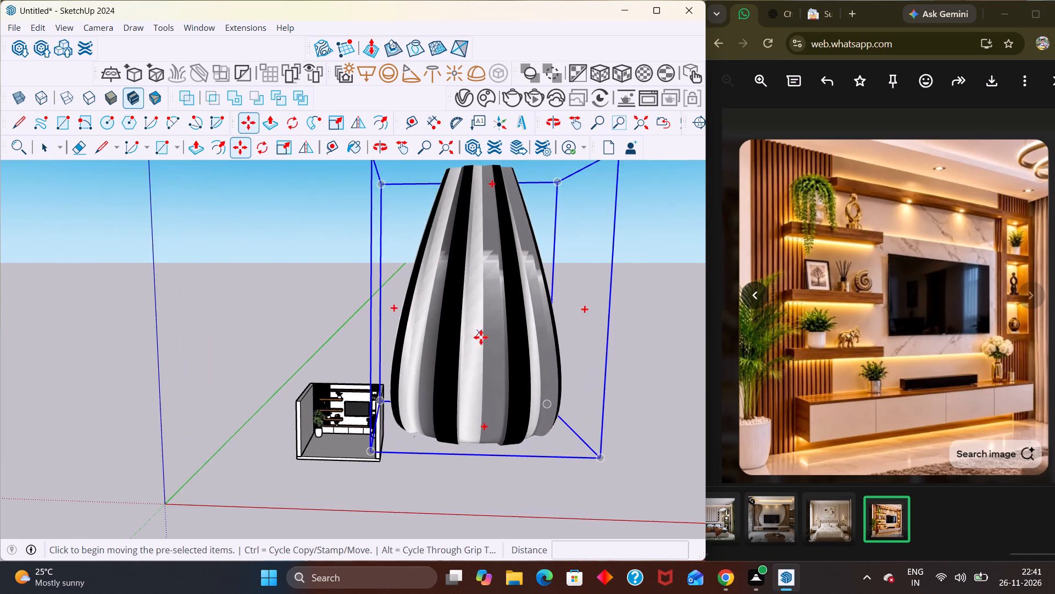
pyautogui.moveTo(480, 356); pyautogui.dragTo(427, 462, button='middle')
pyautogui.scroll(-1, 467, 403)
pyautogui.scroll(-4, 418, 416)
pyautogui.press('s')
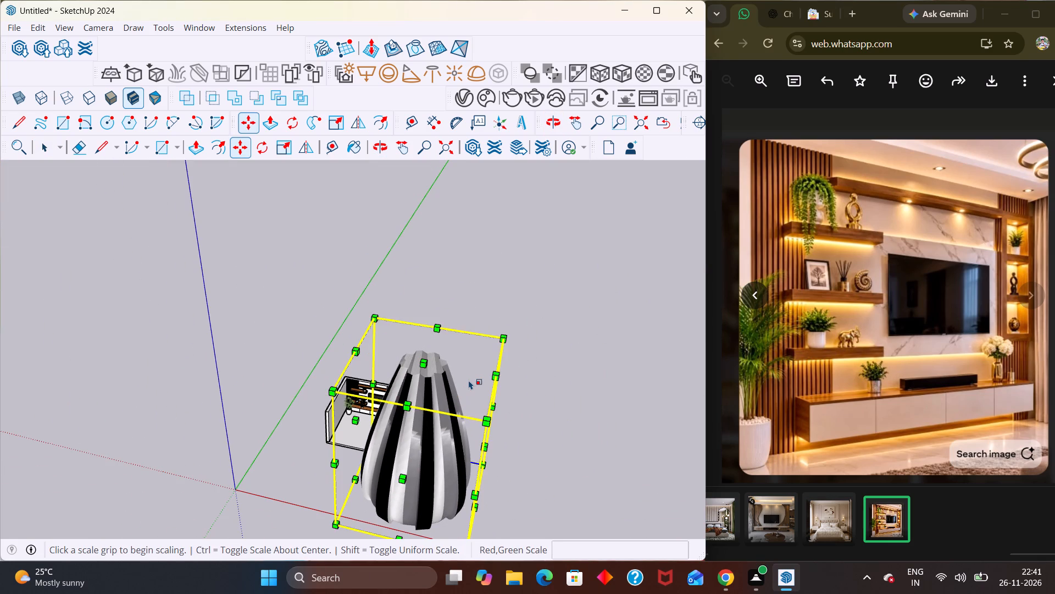
pyautogui.click(420, 365)
pyautogui.scroll(-5, 456, 347)
pyautogui.scroll(5, 410, 462)
pyautogui.moveTo(427, 461); pyautogui.dragTo(429, 453, button='middle')
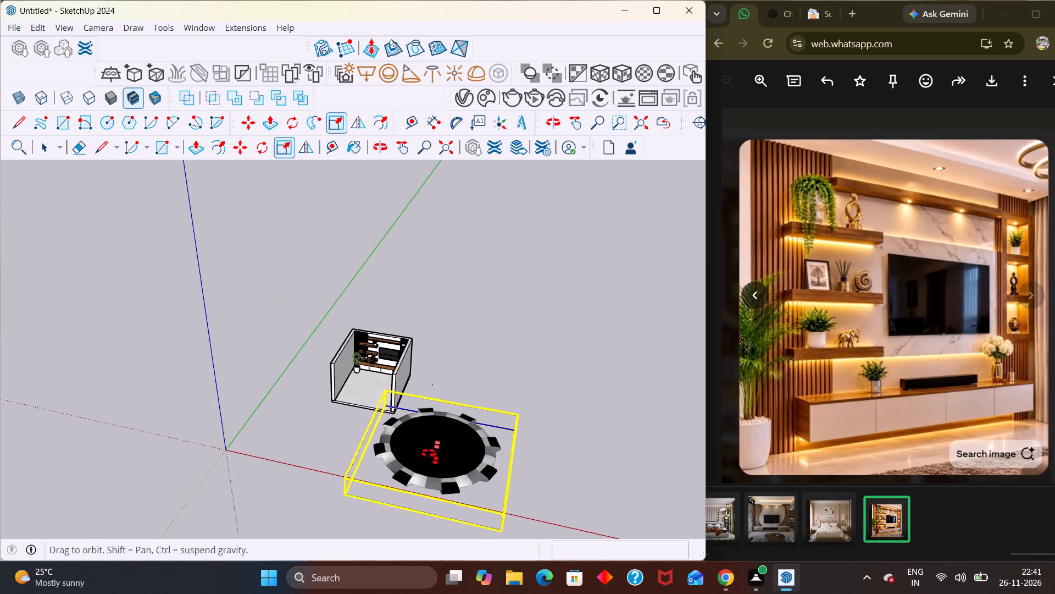
pyautogui.moveTo(429, 453); pyautogui.dragTo(430, 256, button='middle')
pyautogui.moveTo(442, 230); pyautogui.dragTo(407, 366, button='middle')
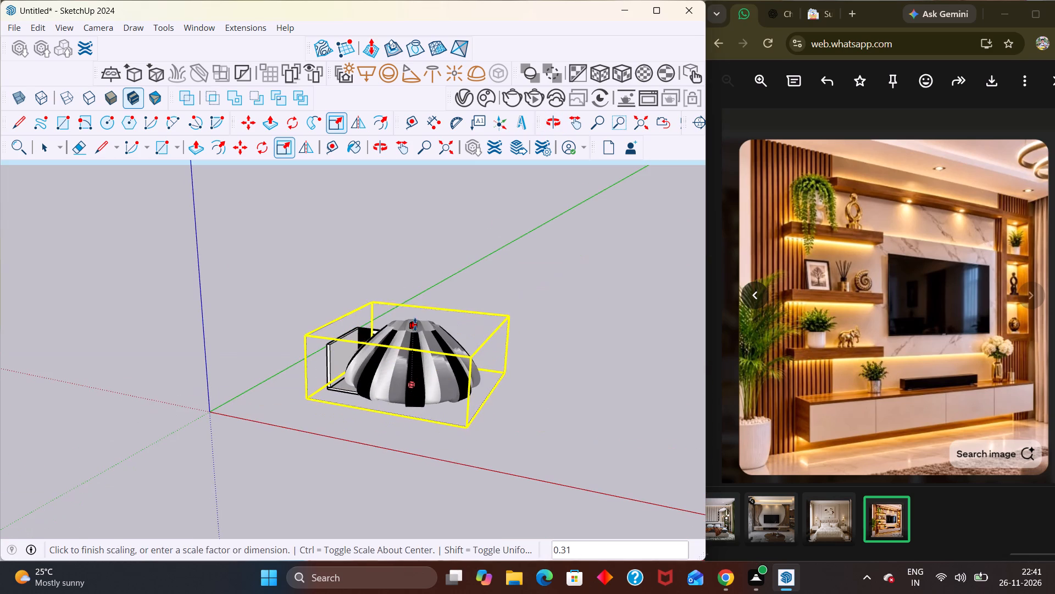
pyautogui.click(415, 324)
pyautogui.click(485, 369)
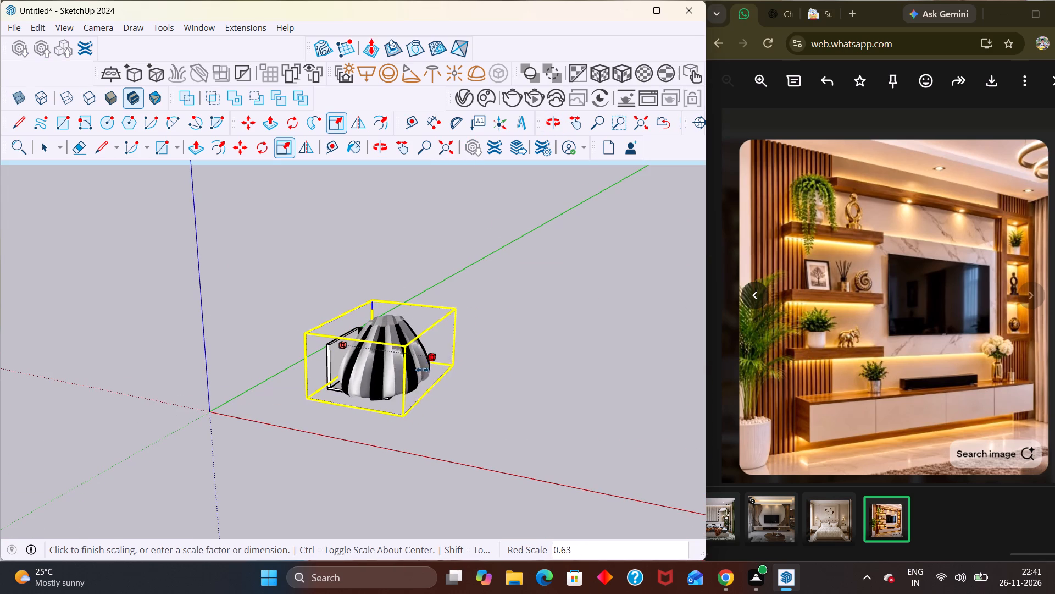
pyautogui.click(413, 370)
pyautogui.click(353, 373)
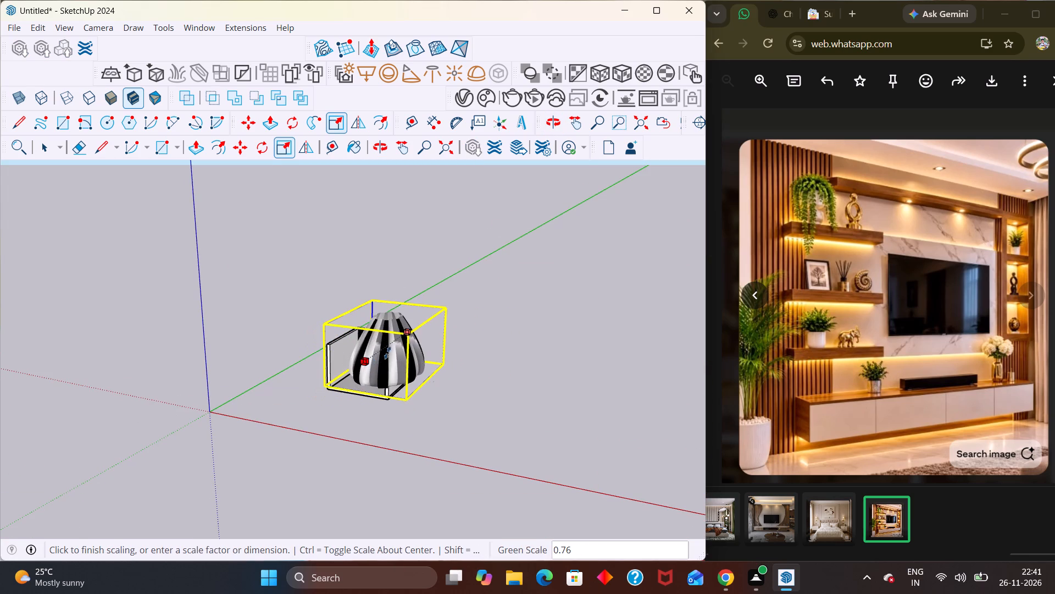
pyautogui.click(396, 343)
# Shrink the striped vase further, to about 0.64 along the red axis and 0.45 in height.
pyautogui.moveTo(391, 336); pyautogui.dragTo(396, 488, button='middle')
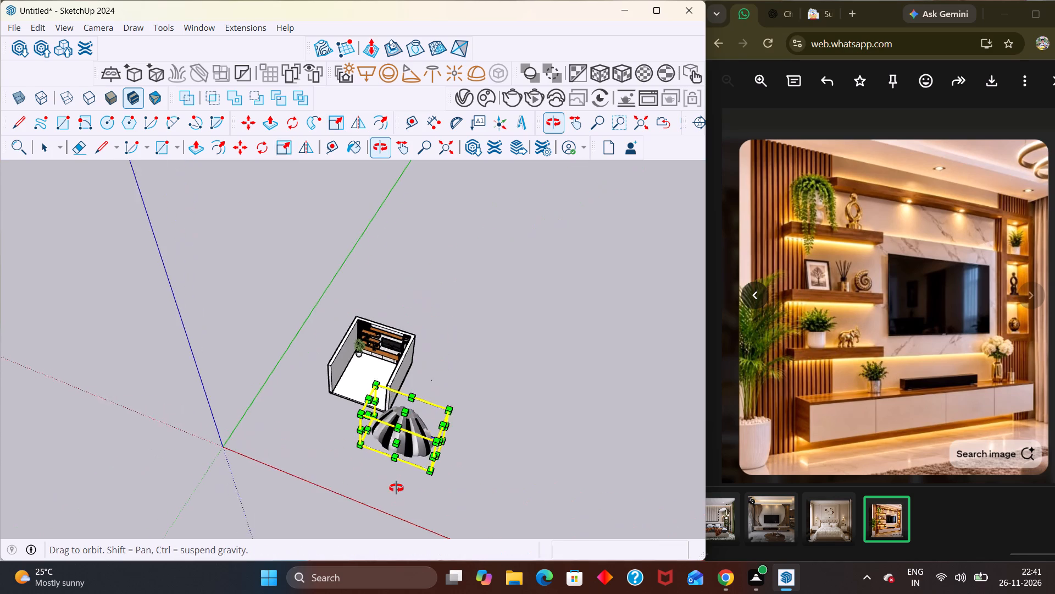
pyautogui.moveTo(396, 488); pyautogui.dragTo(395, 484, button='middle')
pyautogui.click(371, 420)
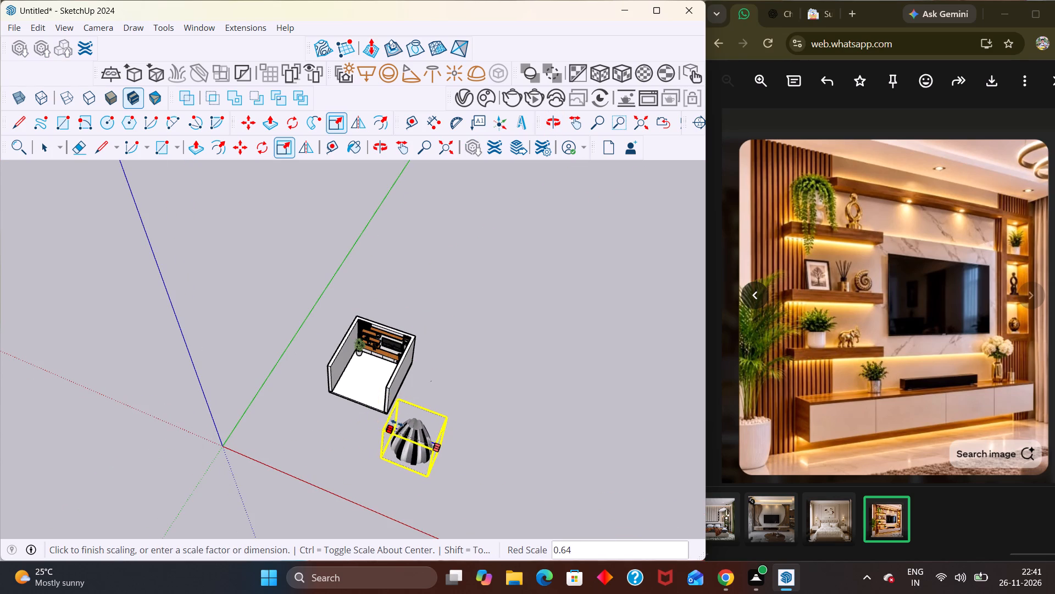
pyautogui.click(400, 426)
pyautogui.scroll(4, 414, 424)
pyautogui.click(420, 425)
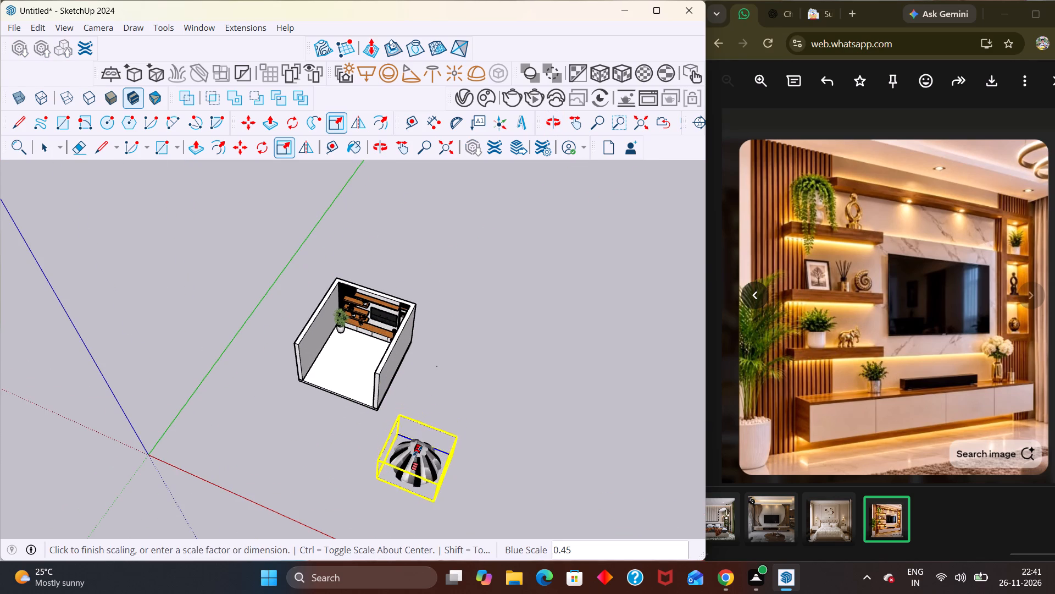
pyautogui.click(418, 450)
# Reduce the striped vase's depth along the green axis and its width to about 0.72 along the red axis.
pyautogui.moveTo(419, 488); pyautogui.dragTo(421, 454, button='middle')
pyautogui.scroll(1, 421, 454)
pyautogui.click(413, 458)
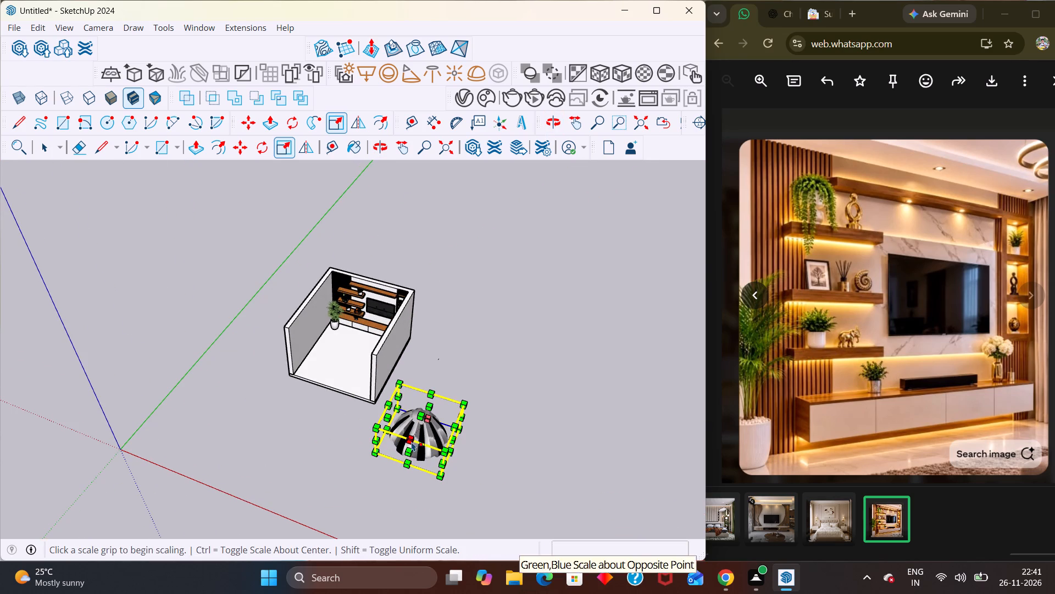
pyautogui.click(407, 450)
pyautogui.click(412, 436)
pyautogui.scroll(3, 427, 442)
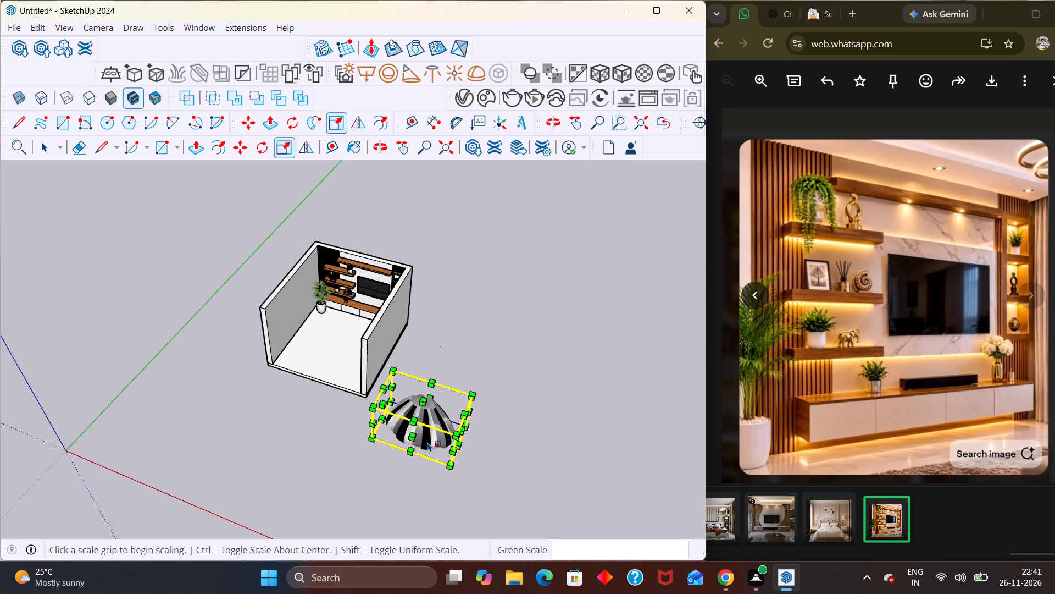
pyautogui.click(469, 432)
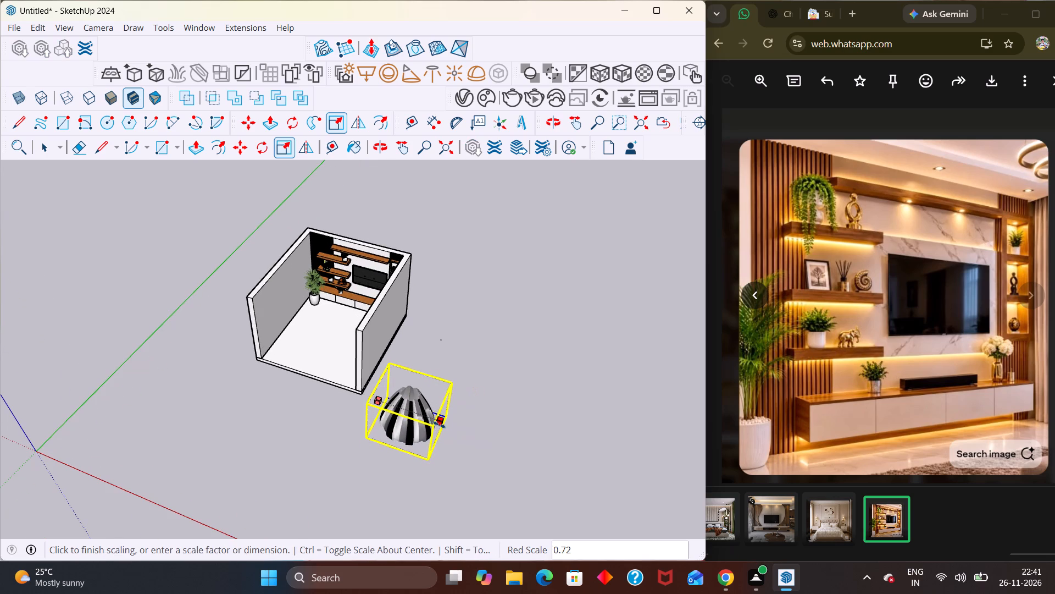
pyautogui.click(439, 425)
# Scale the striped vase to about 0.33 in height, 0.61 in depth and 0.51 in width, and reduce its depth once more.
pyautogui.scroll(4, 387, 394)
pyautogui.click(420, 395)
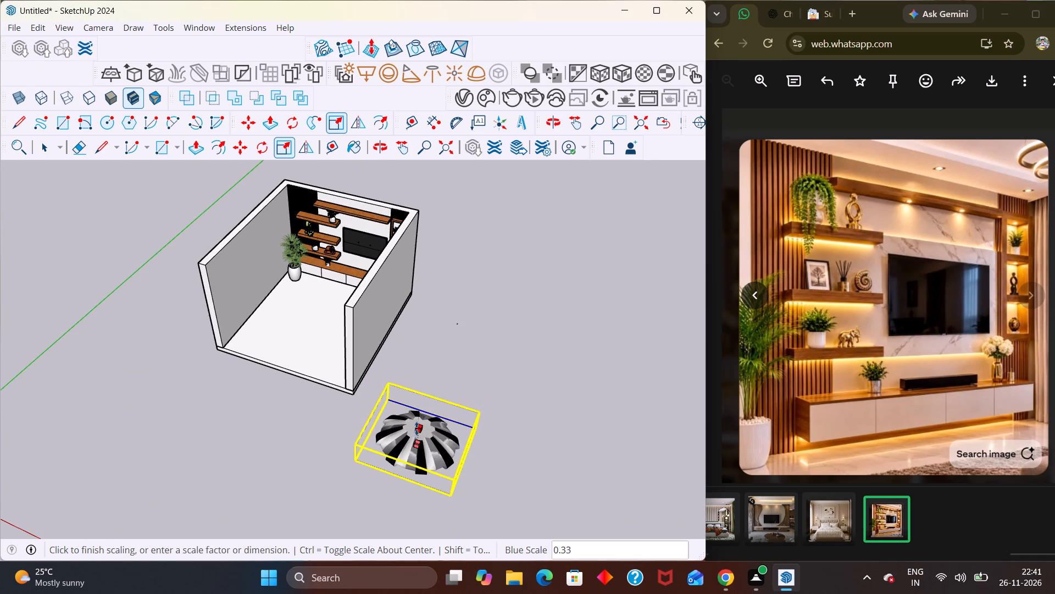
pyautogui.click(417, 428)
pyautogui.click(403, 476)
pyautogui.click(416, 444)
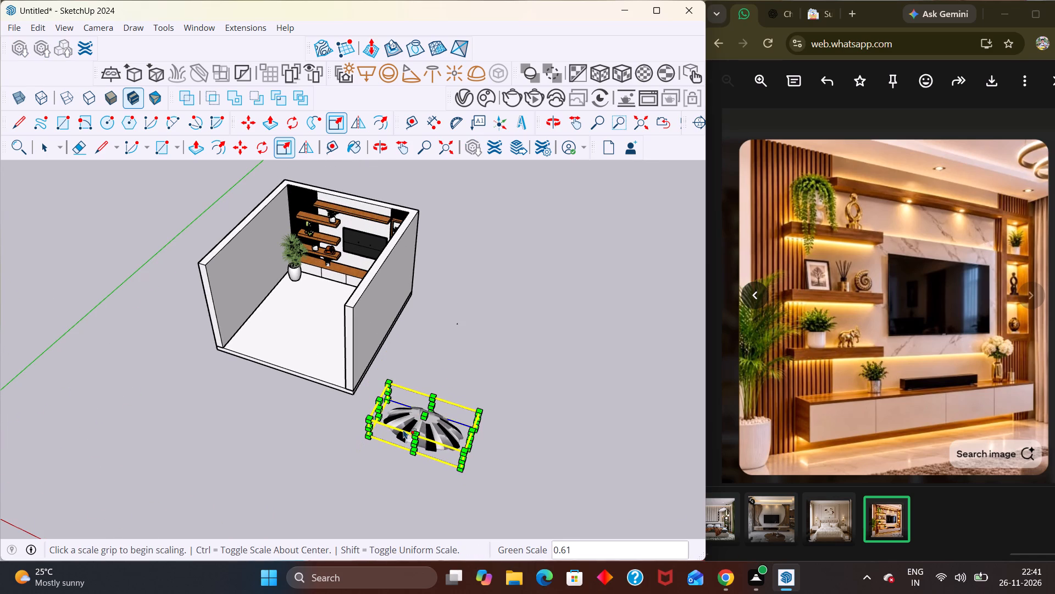
pyautogui.click(383, 414)
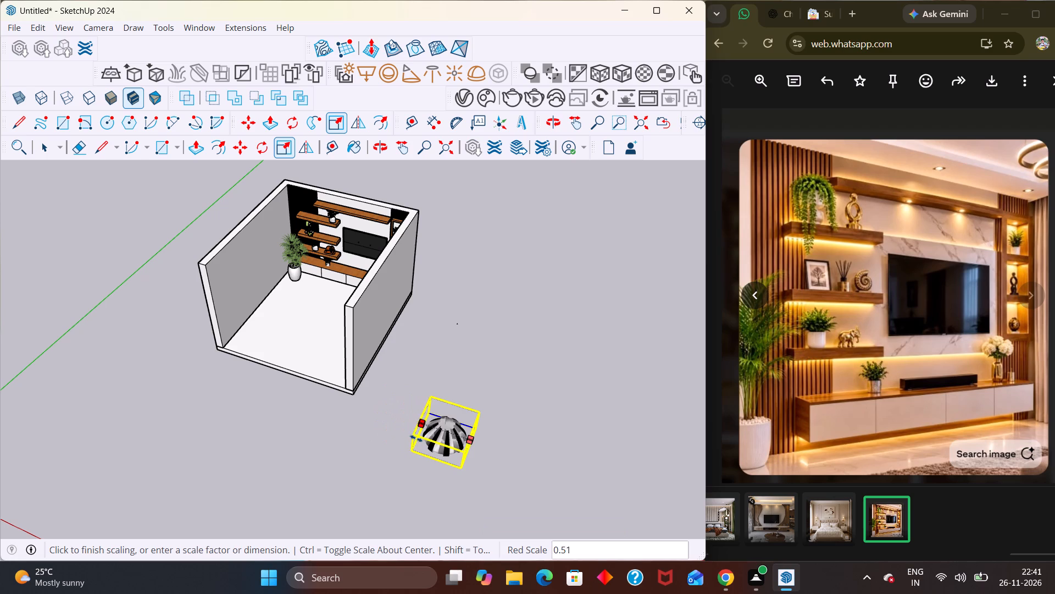
pyautogui.click(422, 436)
pyautogui.scroll(5, 481, 414)
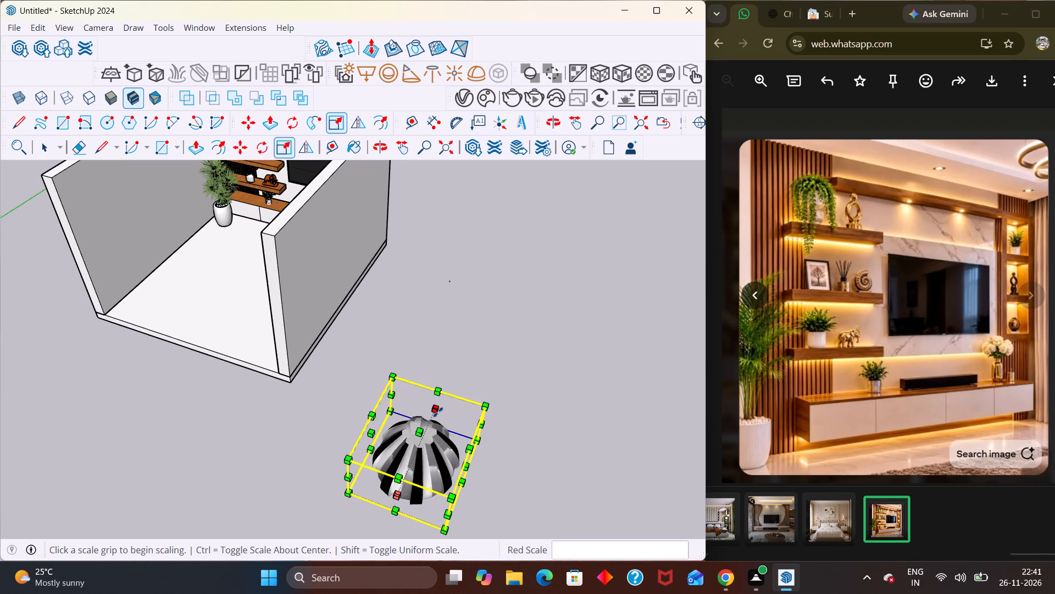
pyautogui.click(438, 412)
pyautogui.click(433, 446)
# Move the striped vase from outside the room onto the middle floating shelf, beside the white flower arrangement.
pyautogui.moveTo(458, 477); pyautogui.dragTo(464, 435, button='middle')
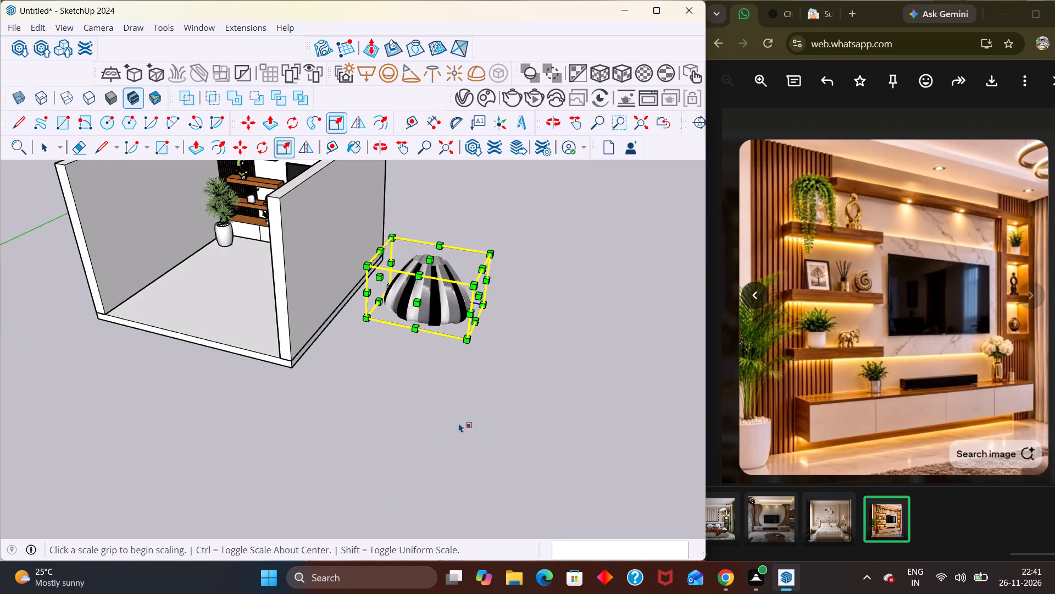
pyautogui.moveTo(459, 445); pyautogui.dragTo(454, 564, button='middle')
pyautogui.scroll(-16, 459, 457)
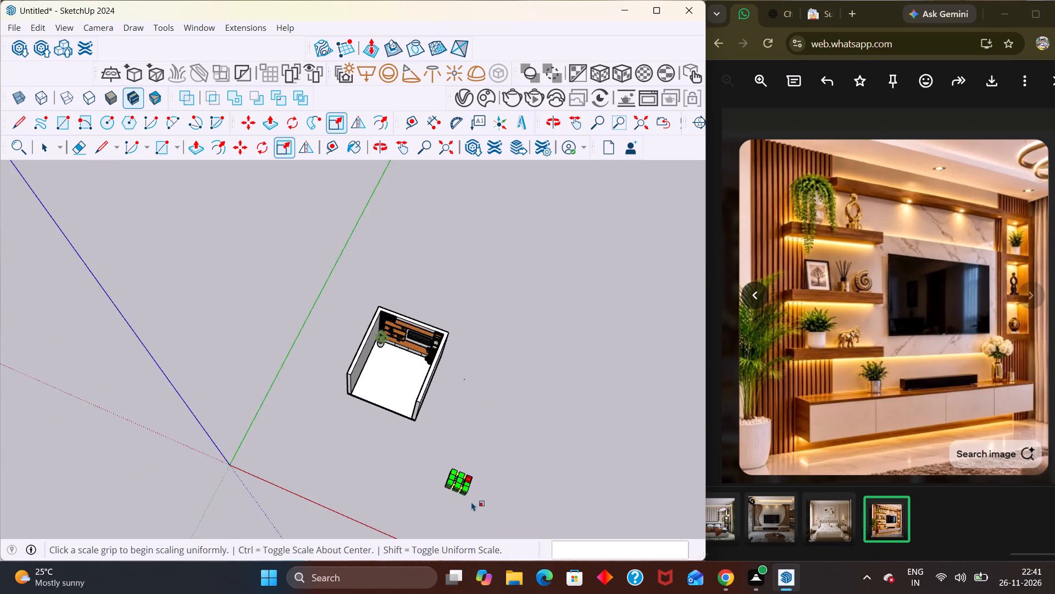
pyautogui.scroll(3, 471, 502)
pyautogui.press('m')
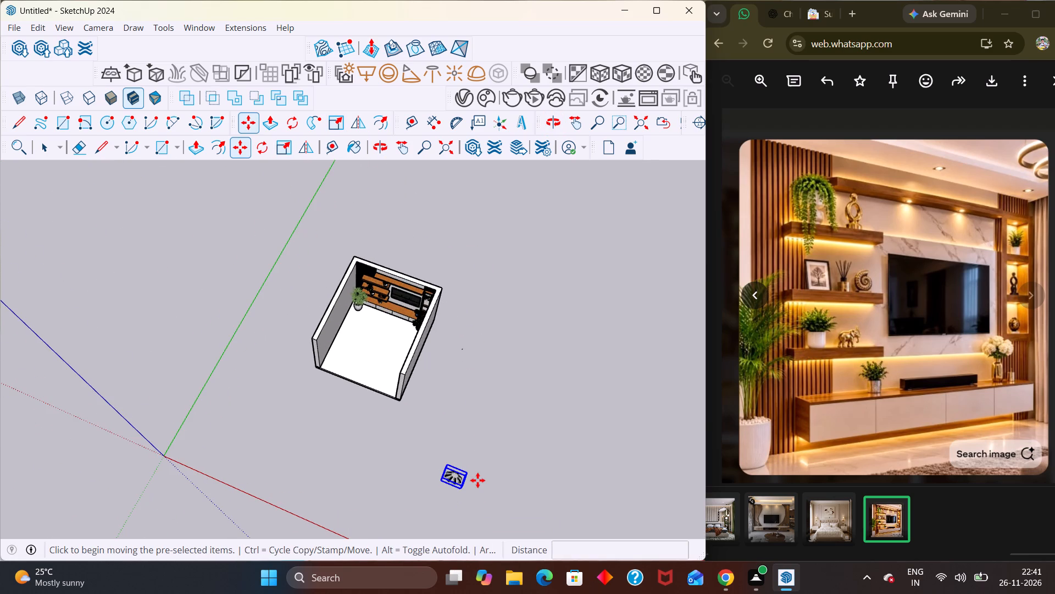
pyautogui.scroll(6, 449, 465)
pyautogui.click(449, 465)
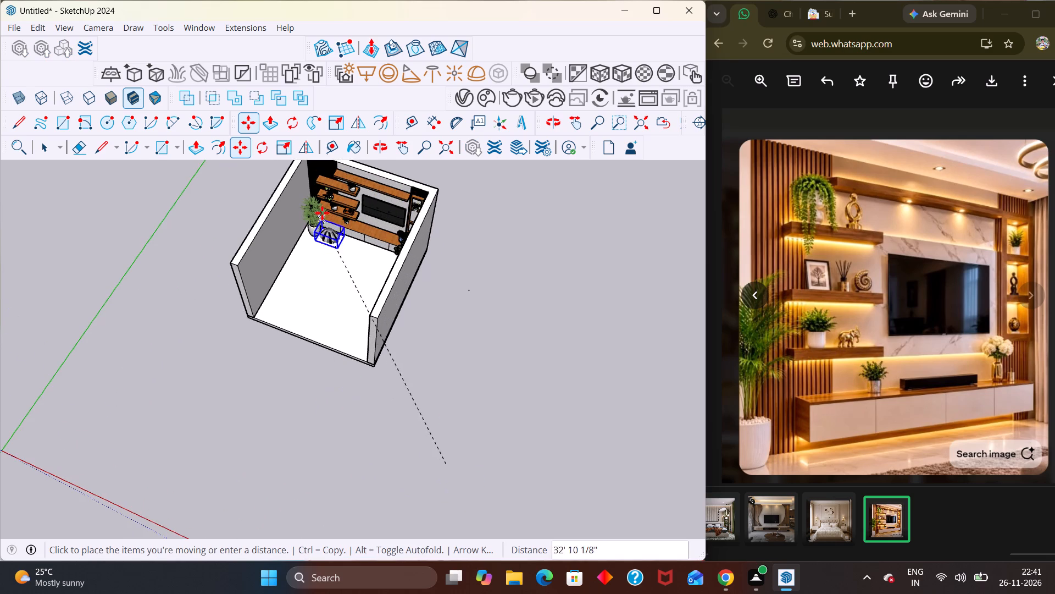
pyautogui.scroll(3, 322, 213)
pyautogui.scroll(2, 349, 162)
pyautogui.moveTo(344, 238); pyautogui.dragTo(394, 353, button='middle')
pyautogui.scroll(-2, 394, 355)
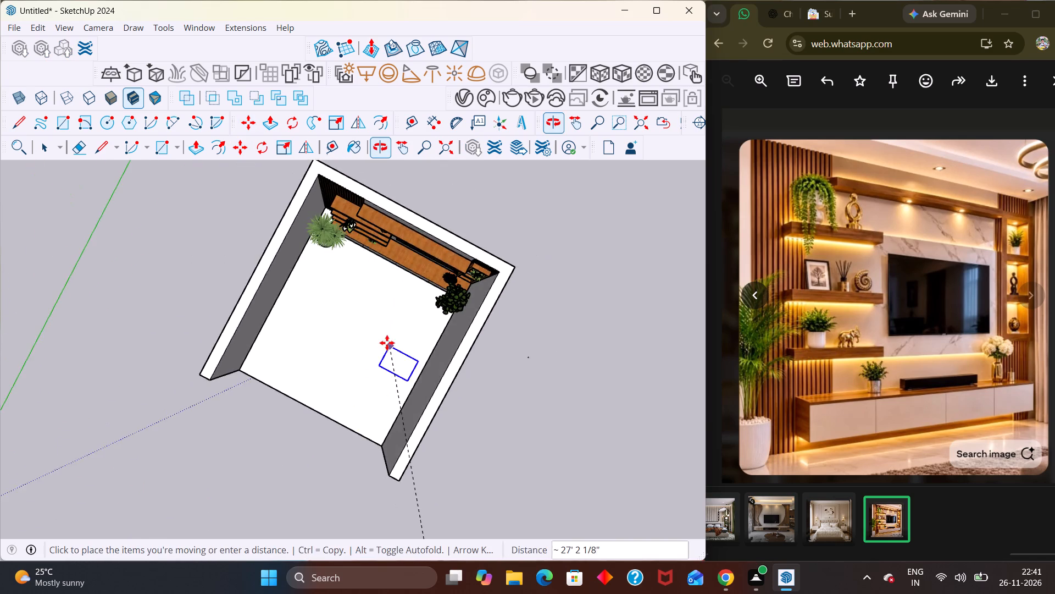
pyautogui.scroll(-3, 385, 333)
pyautogui.moveTo(406, 315); pyautogui.dragTo(445, 156, button='middle')
pyautogui.scroll(5, 429, 153)
pyautogui.scroll(9, 365, 238)
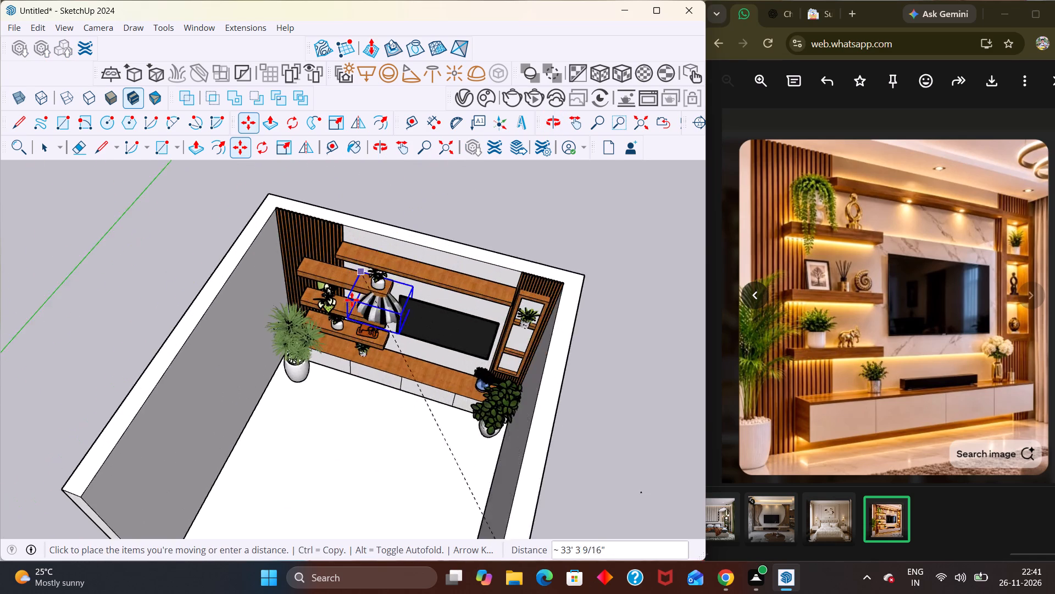
pyautogui.scroll(3, 352, 300)
pyautogui.moveTo(360, 304); pyautogui.dragTo(371, 202, button='middle')
pyautogui.scroll(1, 371, 202)
pyautogui.scroll(8, 356, 284)
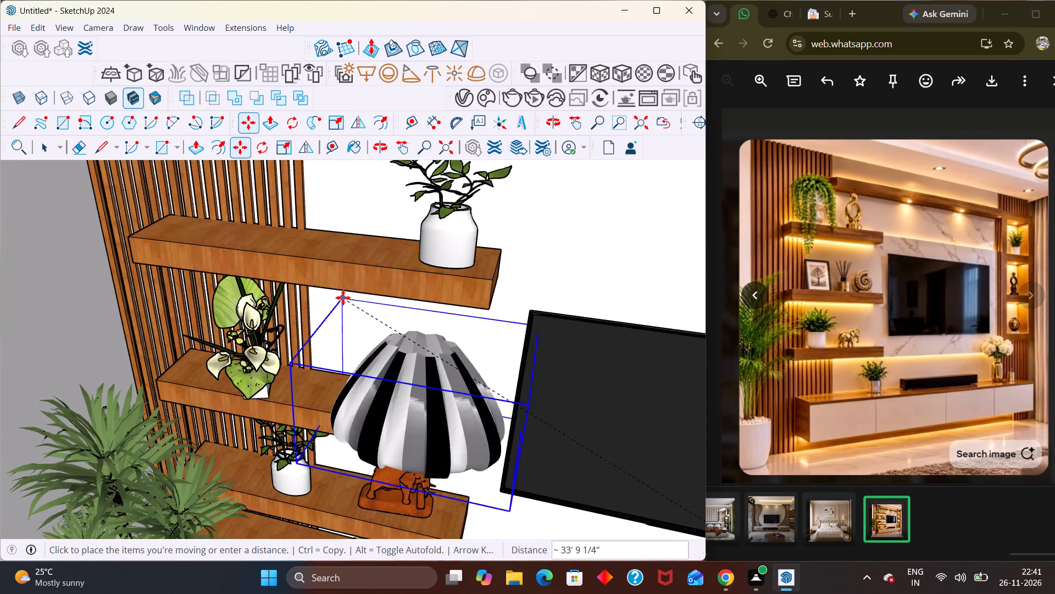
pyautogui.scroll(-3, 342, 292)
pyautogui.click(325, 252)
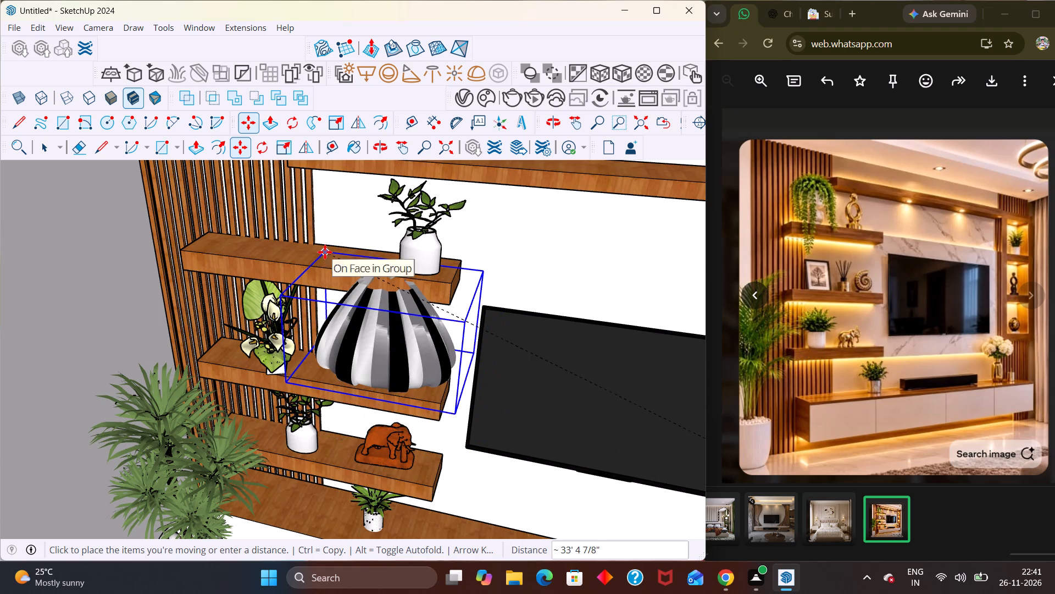
# Scale the striped vase on the shelf to about 0.60 in height, reduce its depth twice, and narrow its width to about 0.63.
pyautogui.moveTo(398, 333); pyautogui.dragTo(299, 326, button='middle')
pyautogui.press('s')
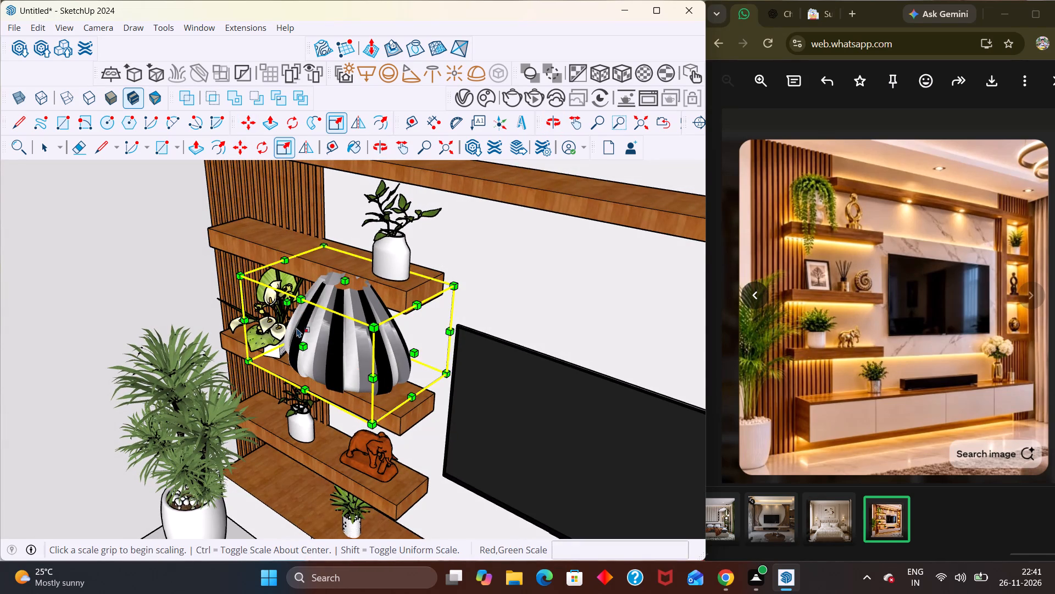
pyautogui.click(345, 278)
pyautogui.click(346, 317)
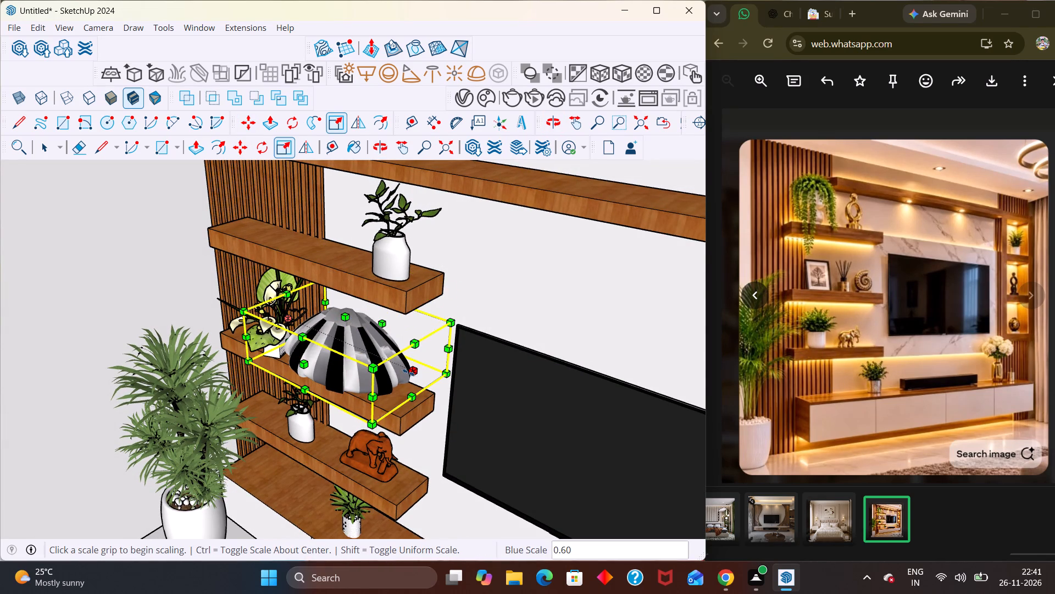
pyautogui.click(413, 371)
pyautogui.click(369, 352)
pyautogui.moveTo(268, 353); pyautogui.dragTo(412, 360, button='middle')
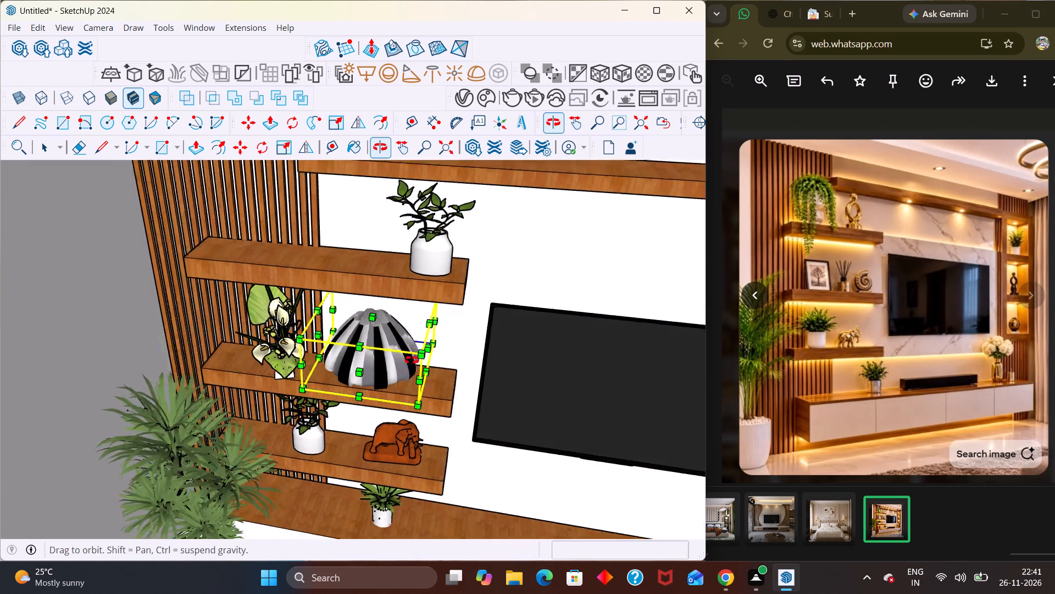
pyautogui.moveTo(412, 360); pyautogui.dragTo(412, 355, button='middle')
pyautogui.click(379, 365)
pyautogui.click(387, 349)
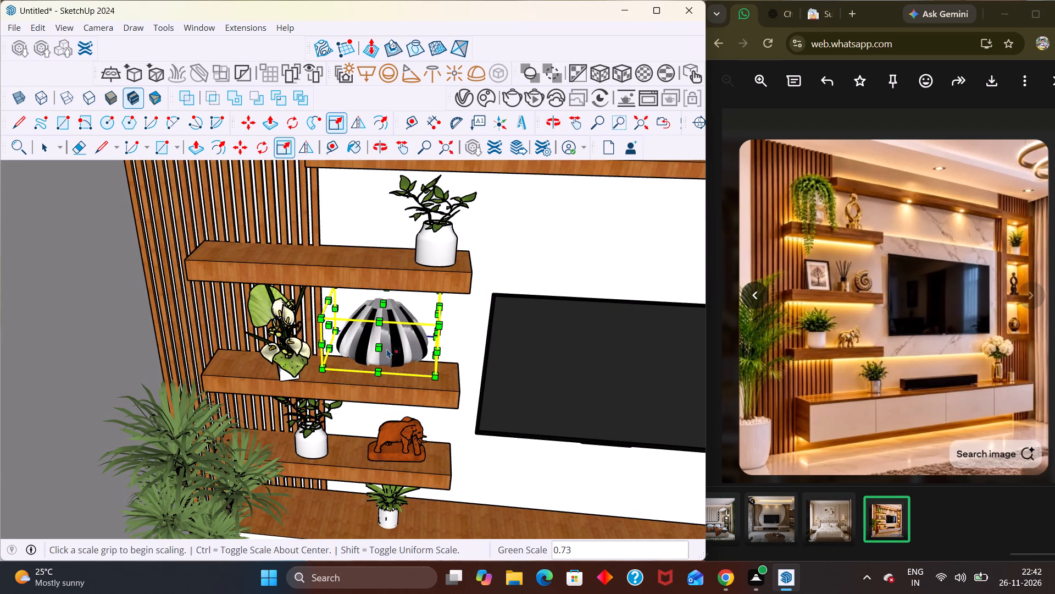
pyautogui.click(334, 324)
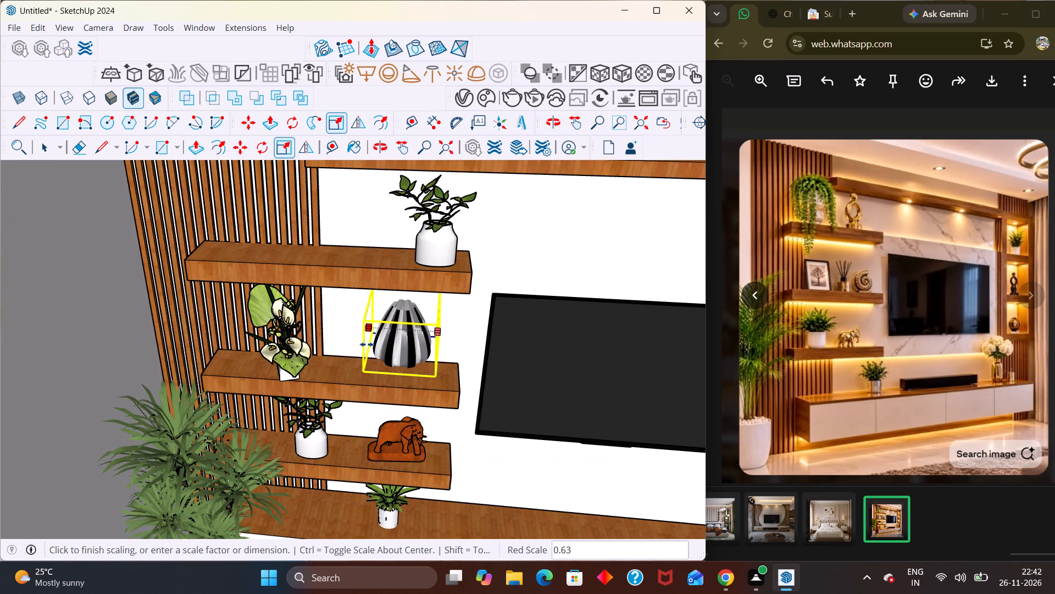
pyautogui.click(362, 338)
# Scale the striped vase on the middle shelf to about 0.76 in depth along the green axis.
pyautogui.moveTo(481, 346); pyautogui.dragTo(238, 333, button='middle')
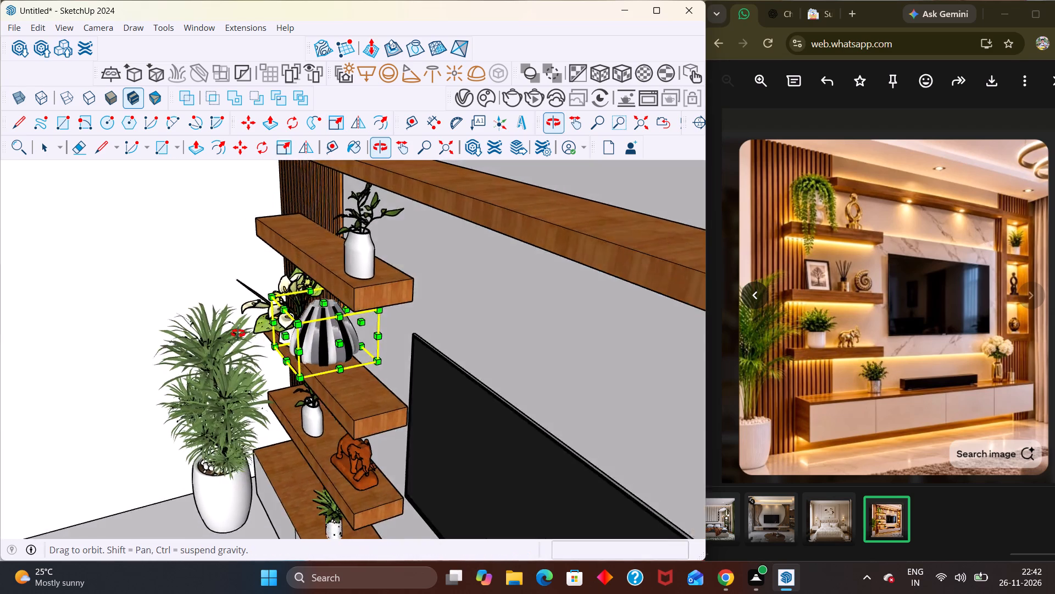
pyautogui.moveTo(238, 333); pyautogui.dragTo(274, 345, button='middle')
pyautogui.scroll(1, 324, 349)
pyautogui.click(376, 322)
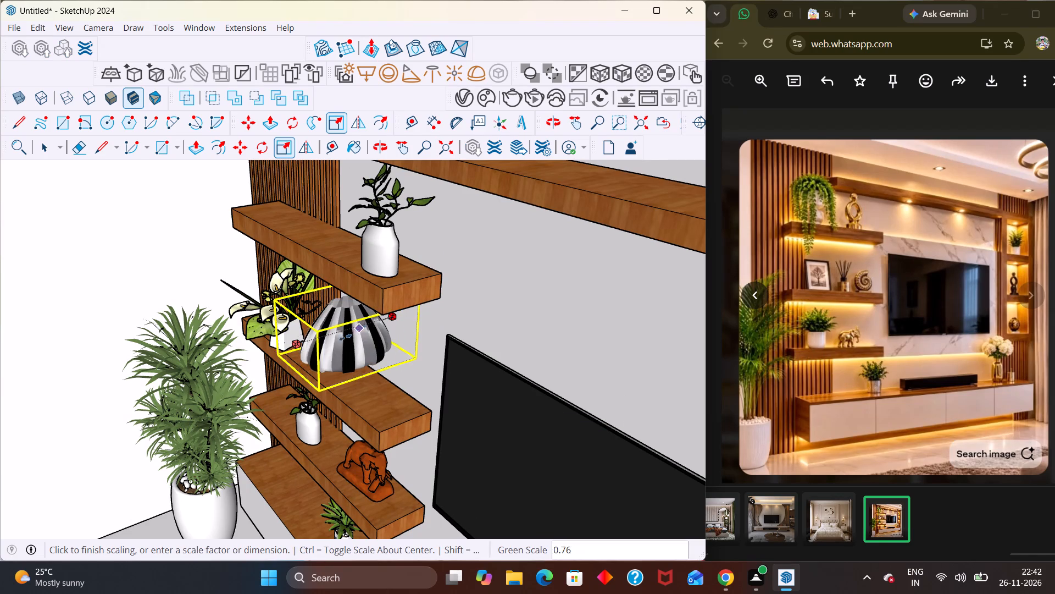
pyautogui.click(349, 339)
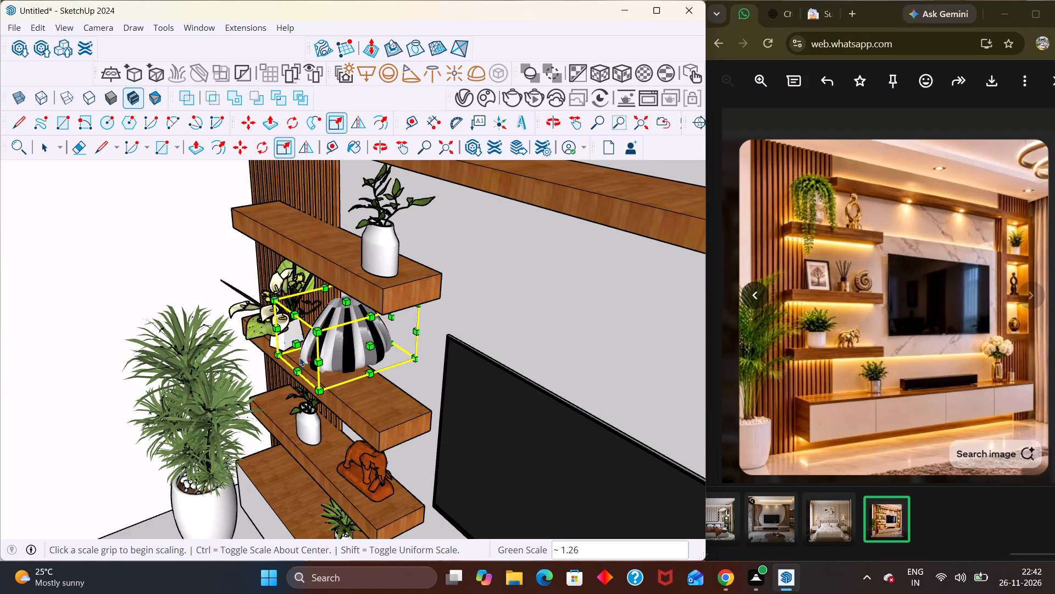
pyautogui.moveTo(287, 366); pyautogui.dragTo(303, 387, button='middle')
pyautogui.moveTo(357, 346); pyautogui.dragTo(314, 307, button='middle')
pyautogui.scroll(4, 360, 332)
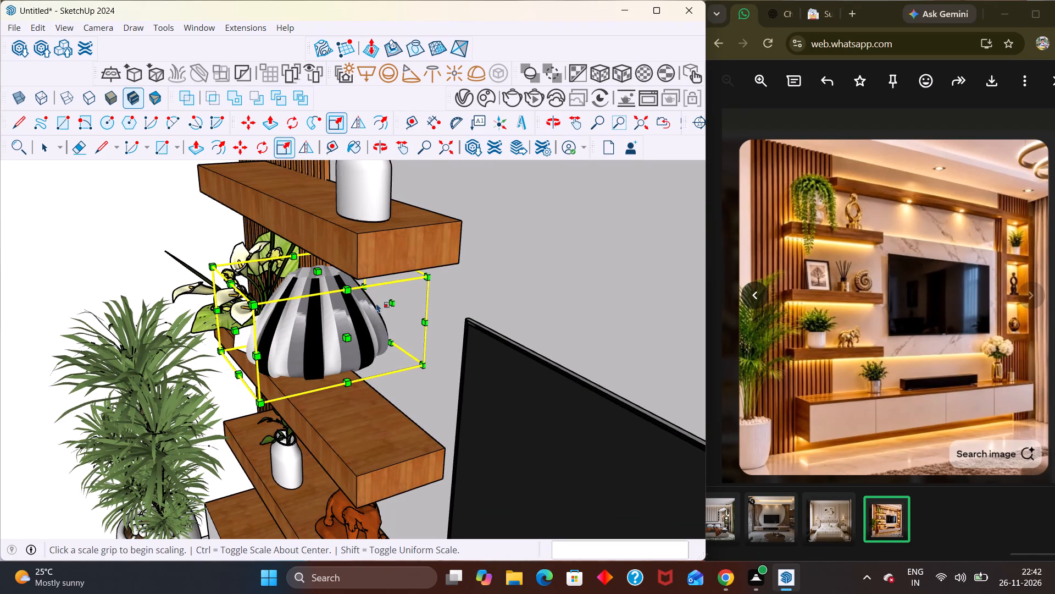
pyautogui.click(390, 302)
pyautogui.click(361, 316)
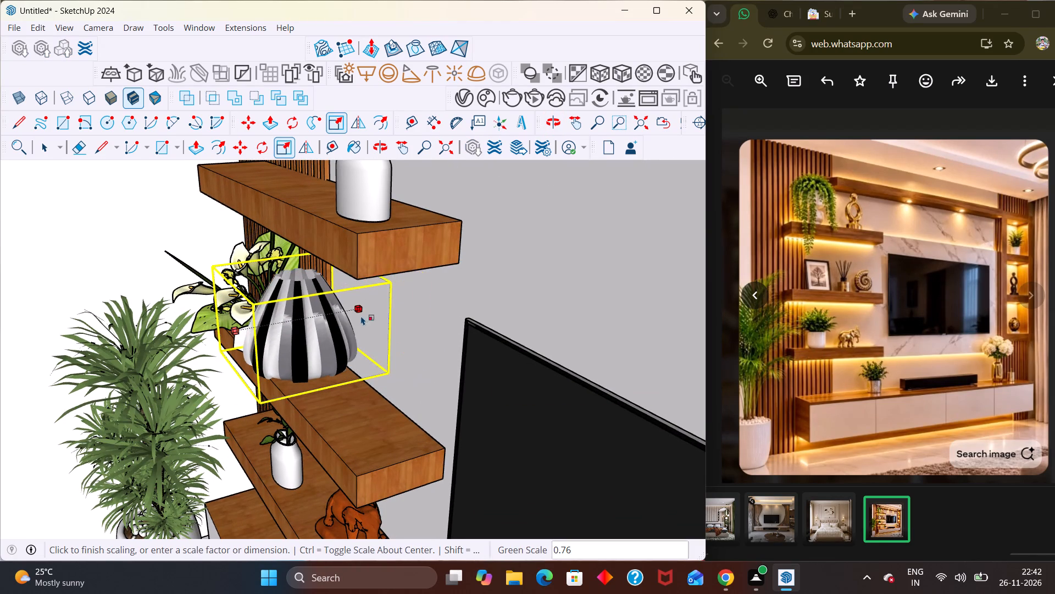
# Reduce the striped vase's depth once more, to about 0.66 along the green axis.
pyautogui.moveTo(327, 349); pyautogui.dragTo(303, 365, button='middle')
pyautogui.scroll(3, 374, 323)
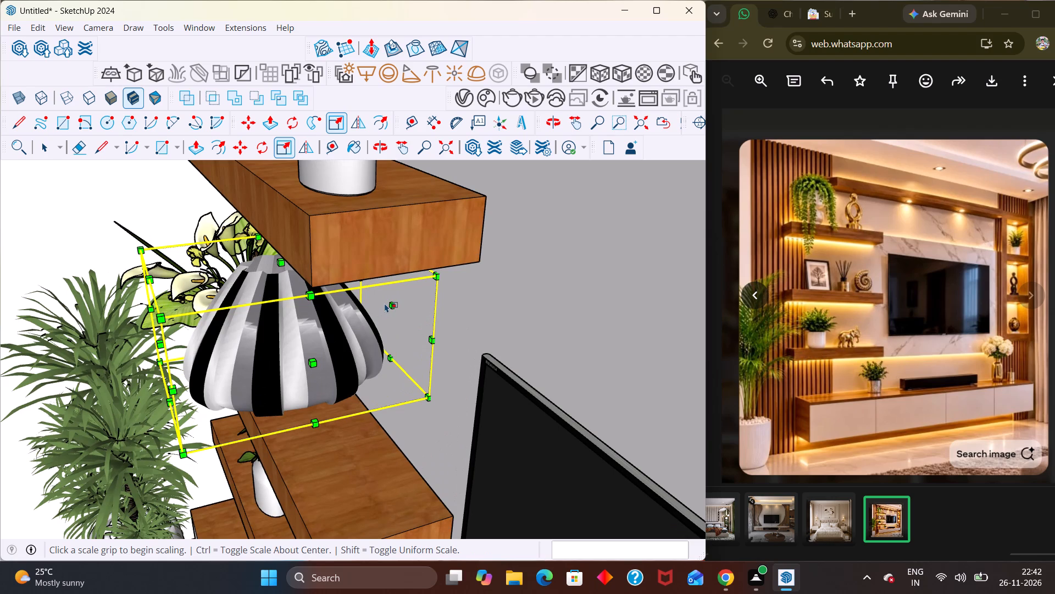
pyautogui.click(390, 304)
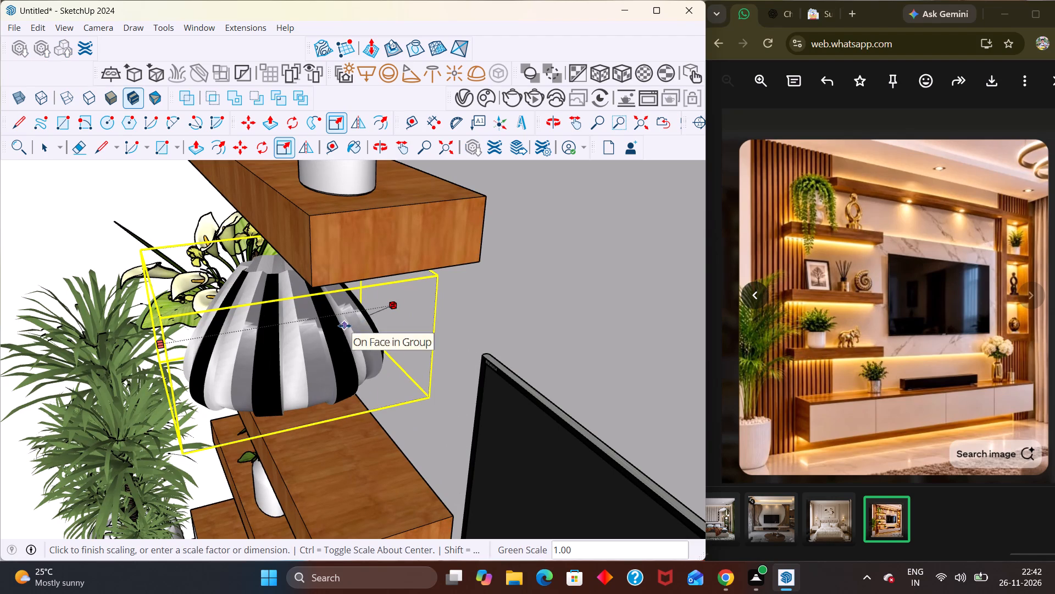
pyautogui.click(310, 330)
pyautogui.scroll(-1, 280, 362)
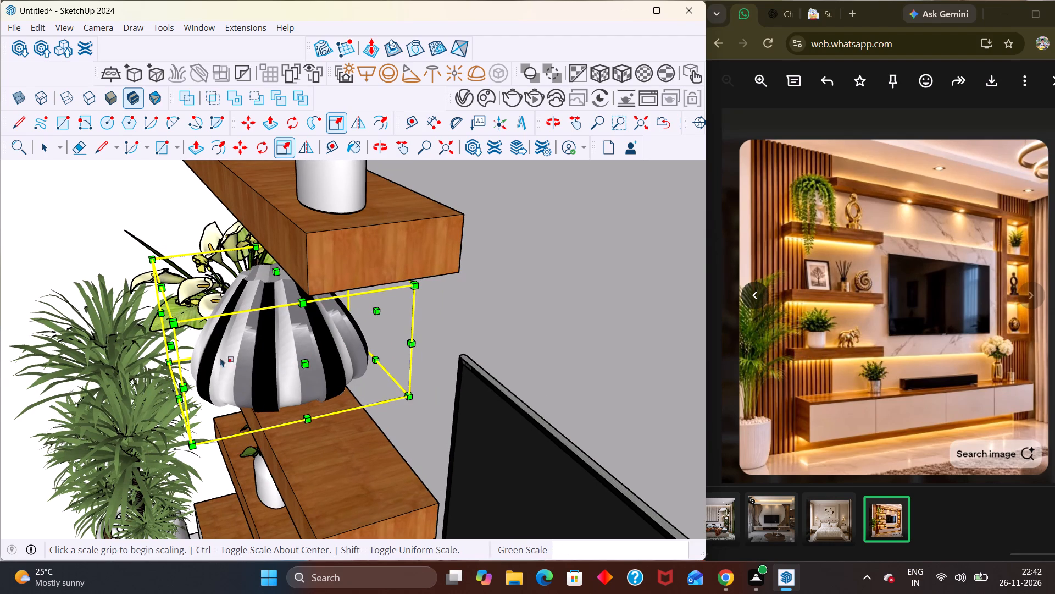
pyautogui.click(174, 344)
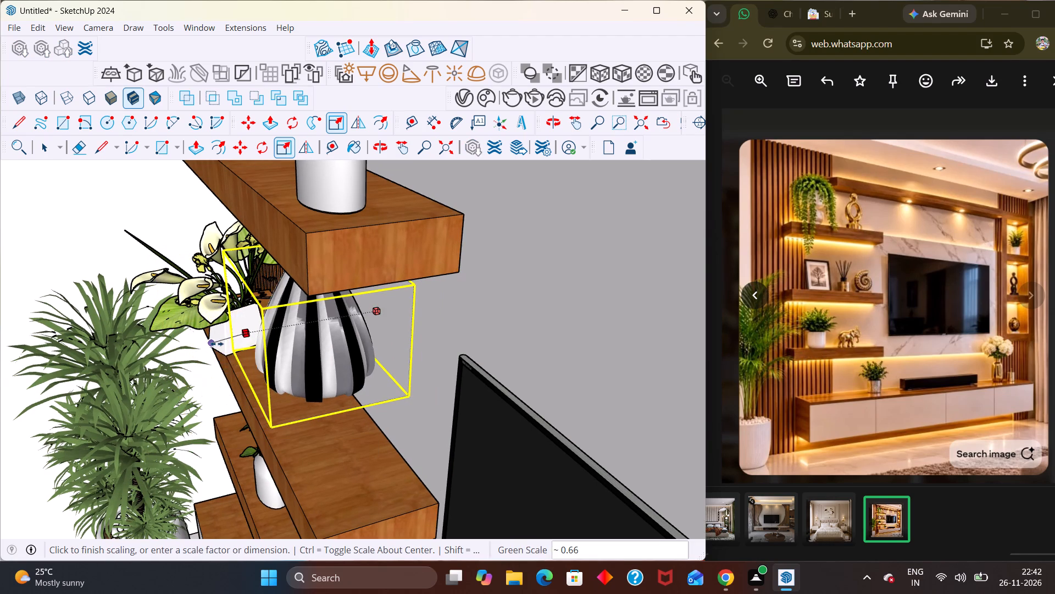
pyautogui.click(216, 344)
# Narrow the striped vase's width to about 0.84 along the red axis.
pyautogui.moveTo(285, 357); pyautogui.dragTo(449, 332, button='middle')
pyautogui.scroll(2, 449, 328)
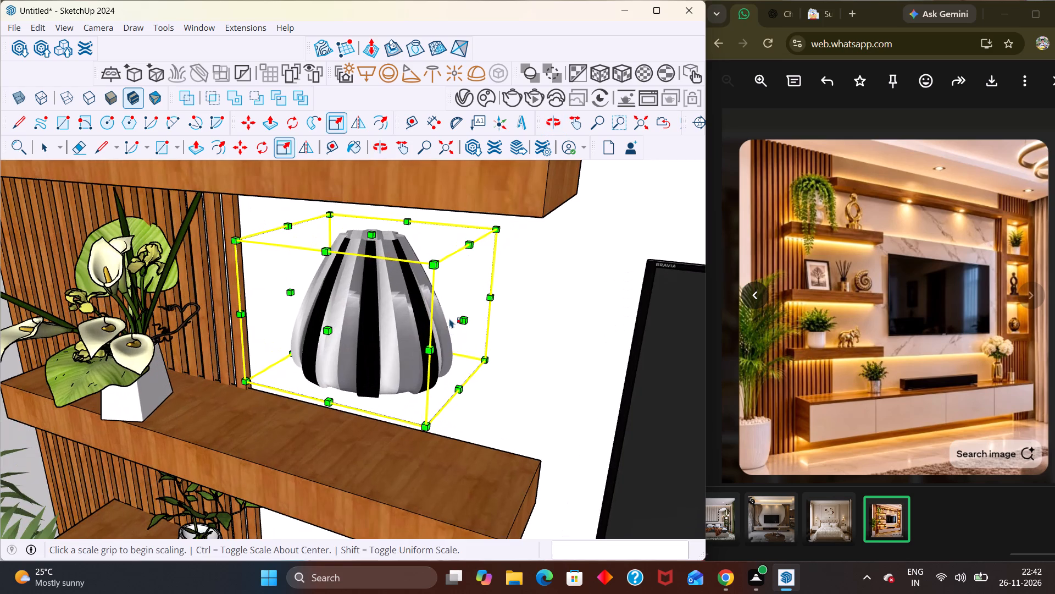
pyautogui.click(457, 315)
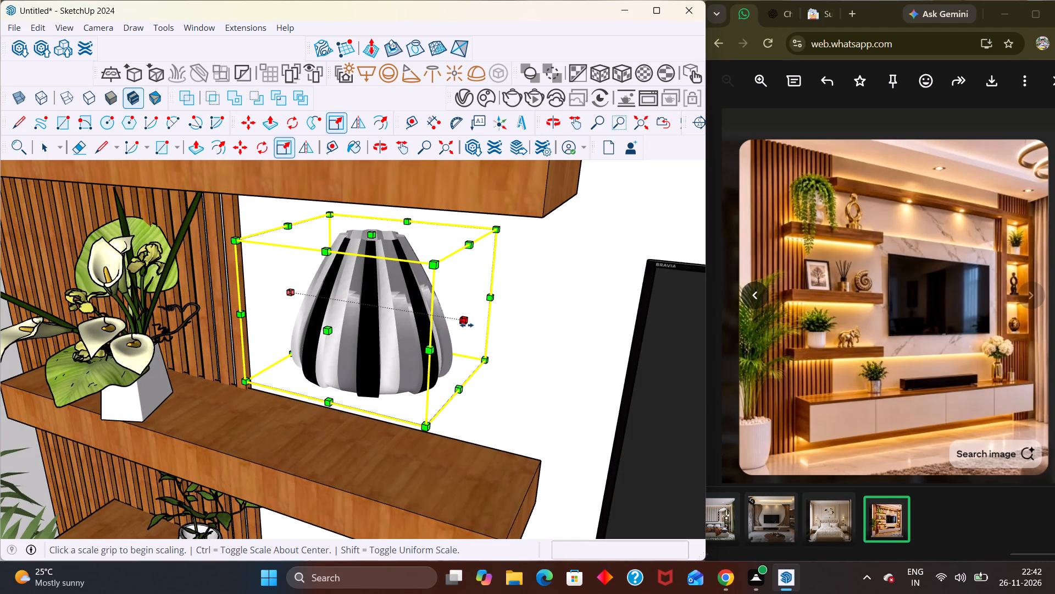
pyautogui.click(467, 325)
pyautogui.click(431, 323)
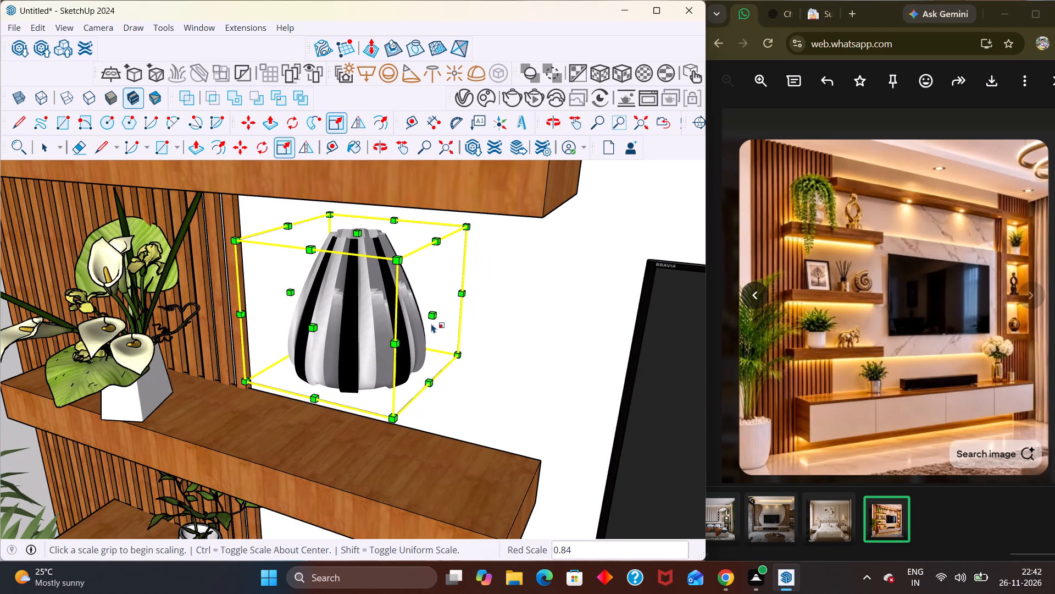
# Move the striped vase down by its bottom front corner so it rests on the middle floating shelf.
pyautogui.press('m')
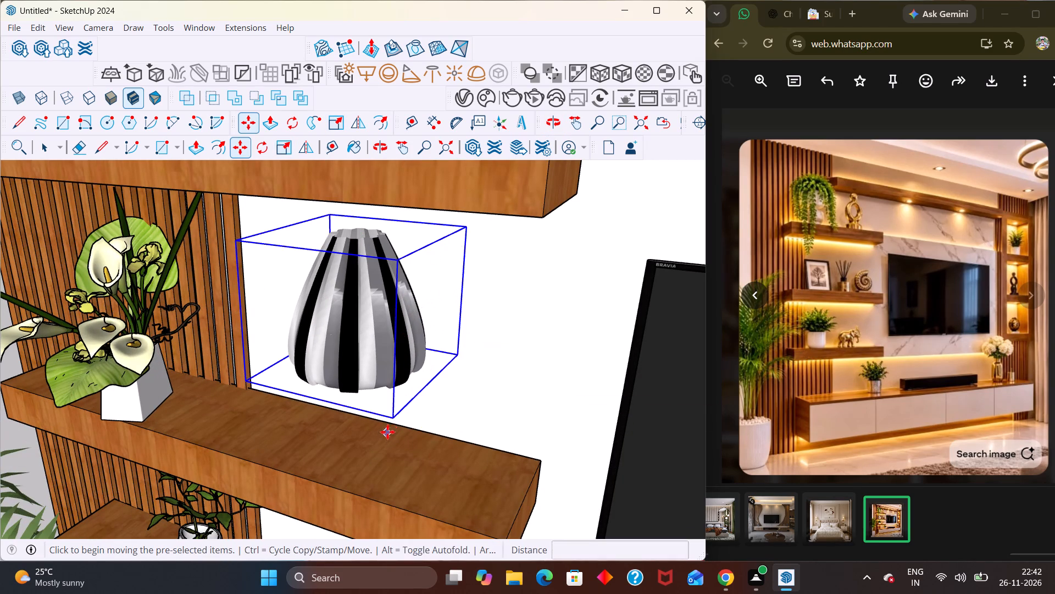
pyautogui.click(392, 421)
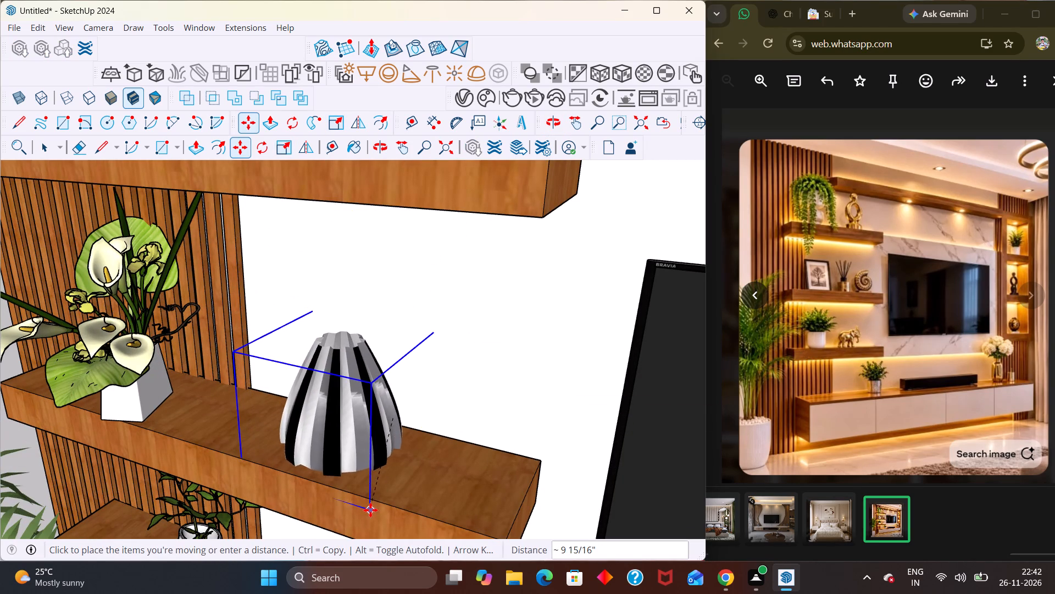
pyautogui.click(369, 499)
pyautogui.scroll(-2, 374, 489)
pyautogui.scroll(1, 392, 494)
pyautogui.scroll(-6, 393, 495)
pyautogui.scroll(2, 397, 482)
pyautogui.scroll(-2, 397, 482)
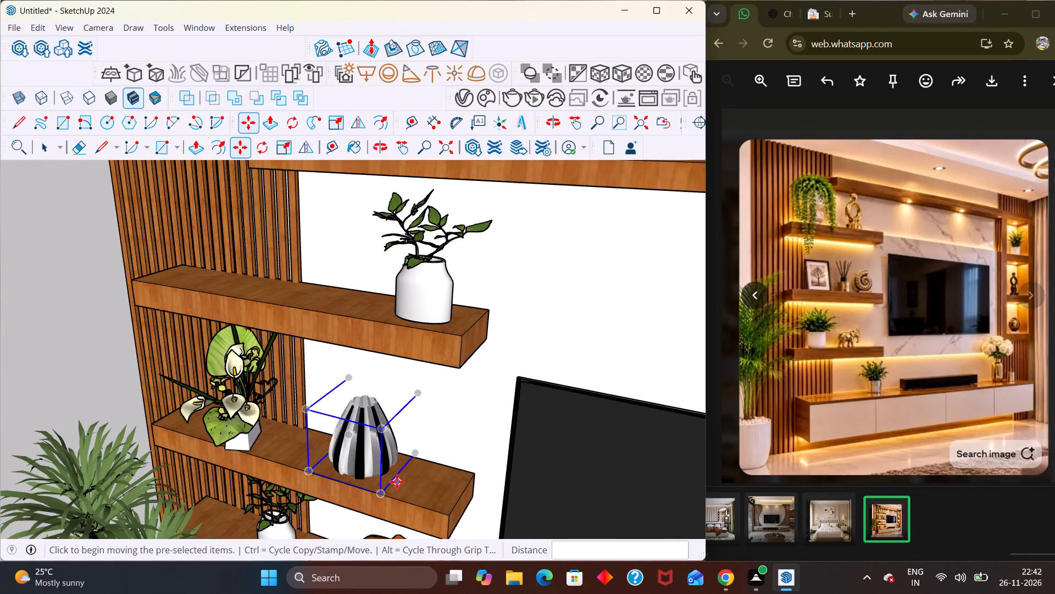
pyautogui.press('space')
# Review the whole decorated TV wall from the front to check the placement of the shelf accessories.
pyautogui.scroll(-6, 303, 372)
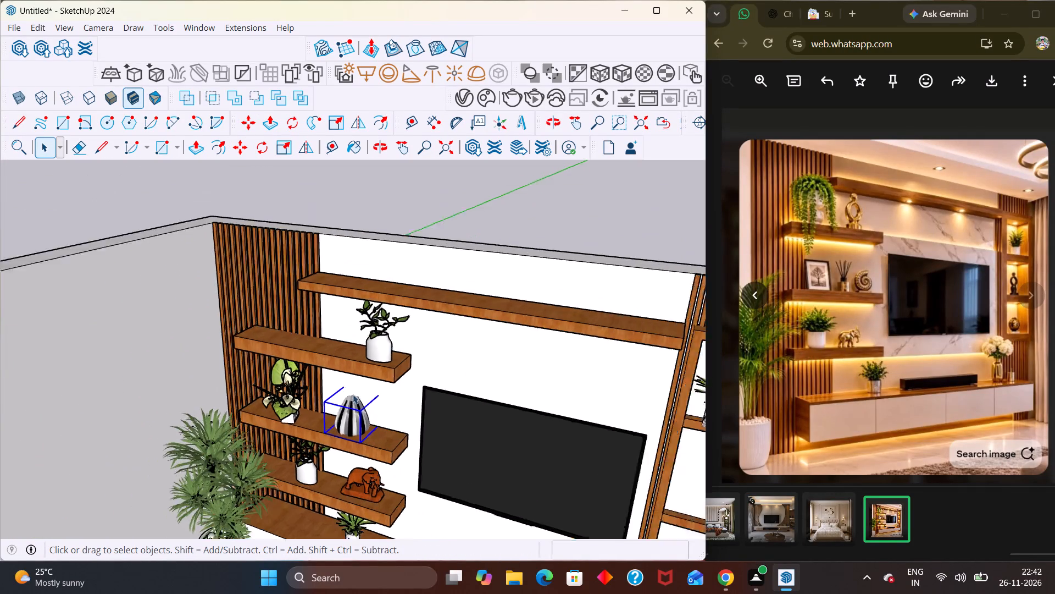
pyautogui.scroll(-4, 353, 394)
pyautogui.click(492, 251)
pyautogui.moveTo(434, 368); pyautogui.dragTo(508, 277, button='middle')
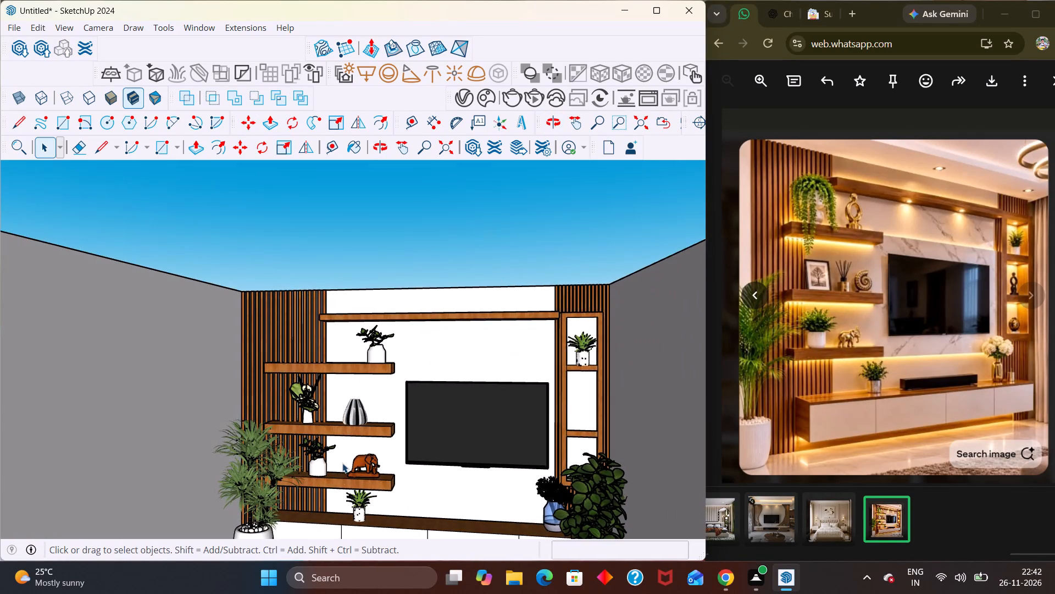
pyautogui.scroll(-3, 342, 463)
pyautogui.moveTo(392, 450); pyautogui.dragTo(441, 429, button='middle')
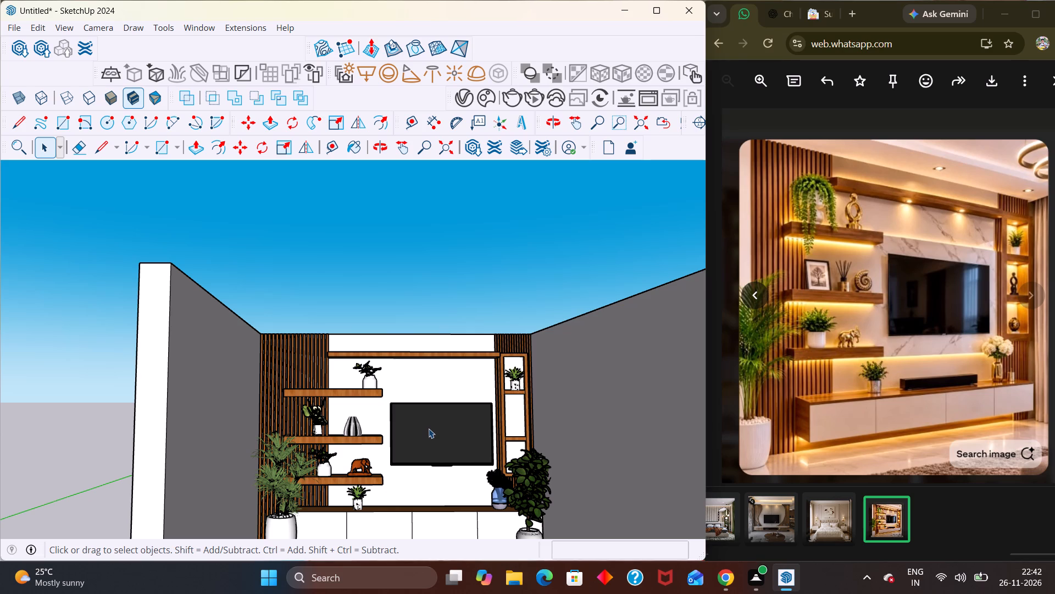
pyautogui.moveTo(461, 455); pyautogui.dragTo(482, 544, button='middle')
pyautogui.scroll(2, 467, 520)
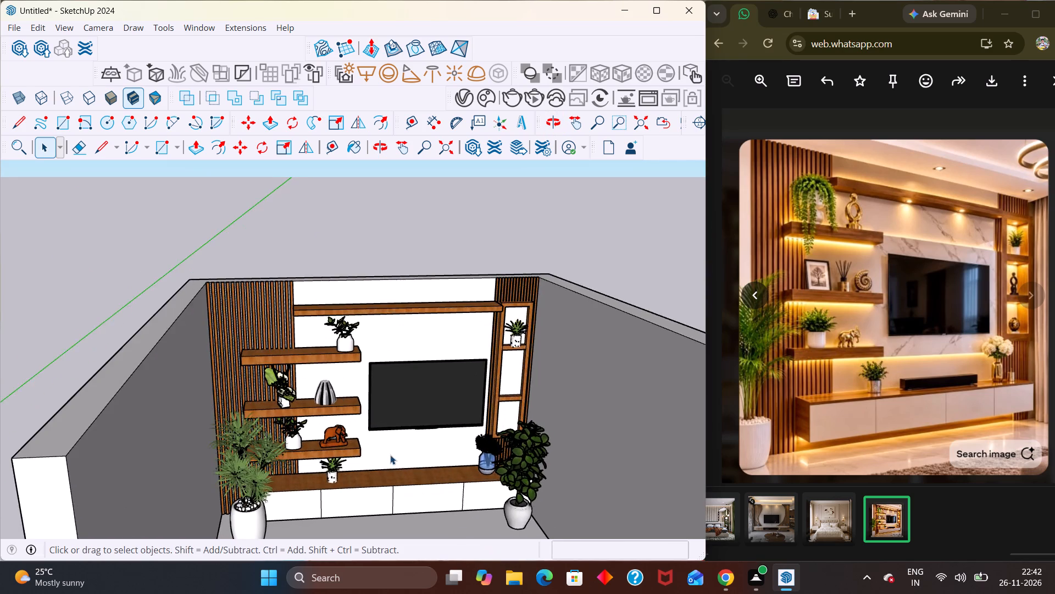
# Draw a rectangle about 3' 3 9/16" by 4 7/16" on the console top below the TV, along the wall.
pyautogui.scroll(4, 390, 455)
pyautogui.moveTo(387, 454); pyautogui.dragTo(384, 482, button='middle')
pyautogui.scroll(4, 338, 485)
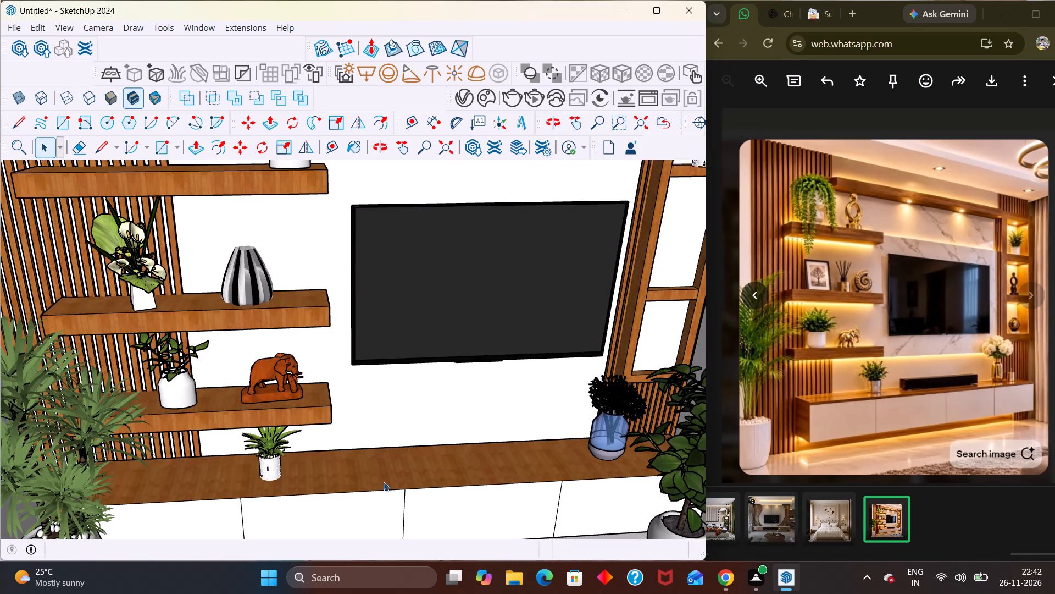
pyautogui.press('r')
pyautogui.scroll(3, 384, 482)
pyautogui.click(401, 438)
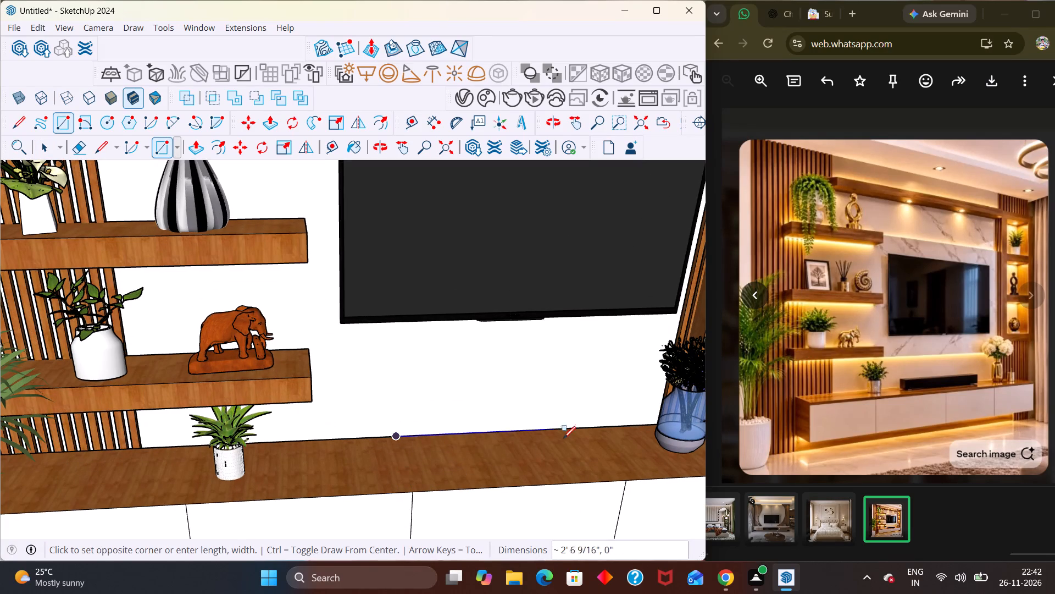
pyautogui.moveTo(573, 445); pyautogui.dragTo(458, 566, button='middle')
pyautogui.scroll(1, 458, 567)
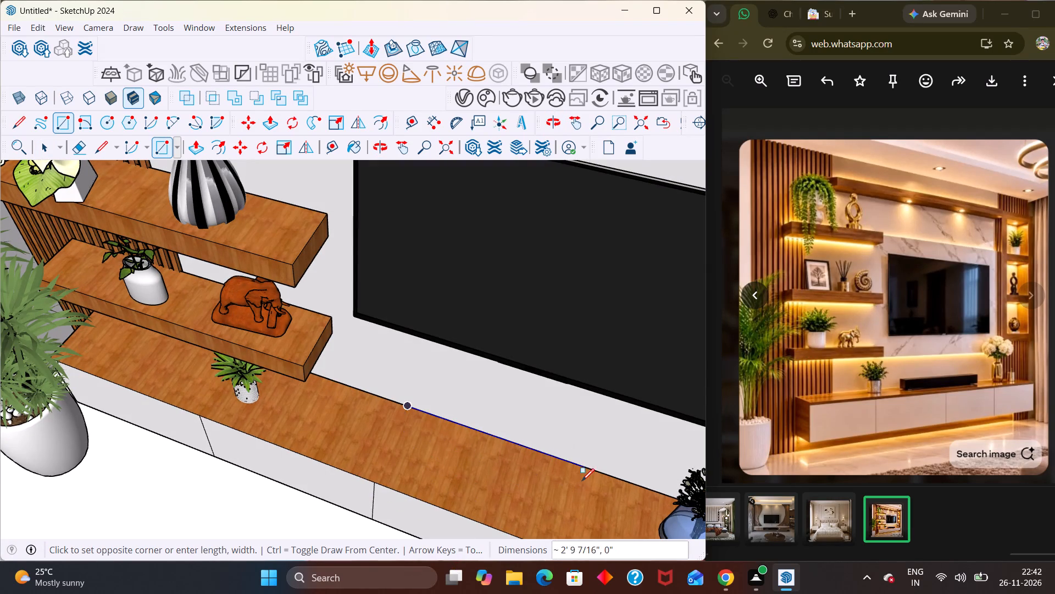
pyautogui.click(618, 502)
pyautogui.click(567, 469)
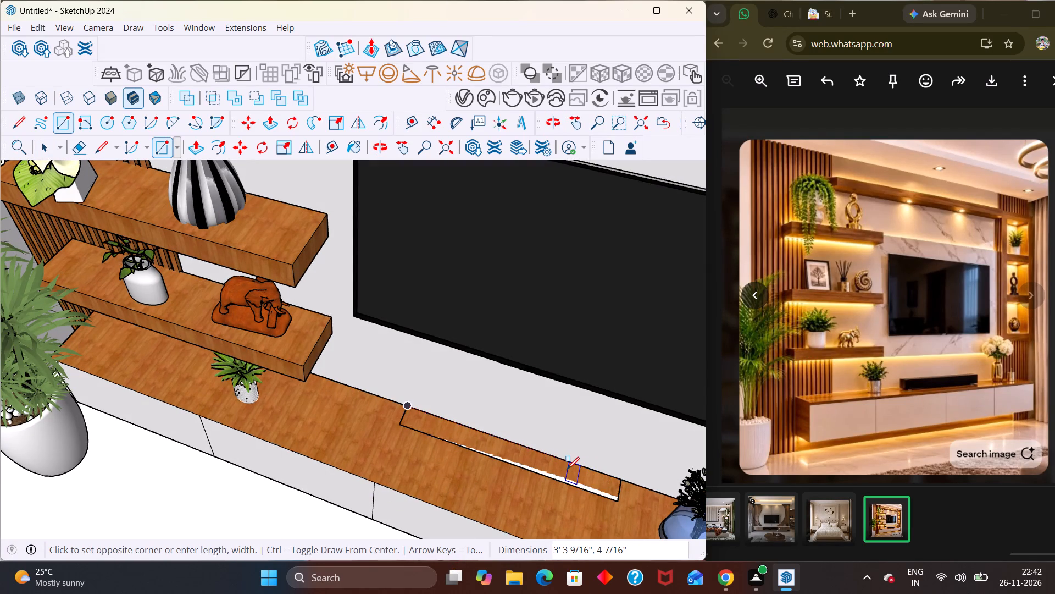
pyautogui.press('space')
# Make the new rectangle on the console top, with its edges, into a group.
pyautogui.click(509, 450)
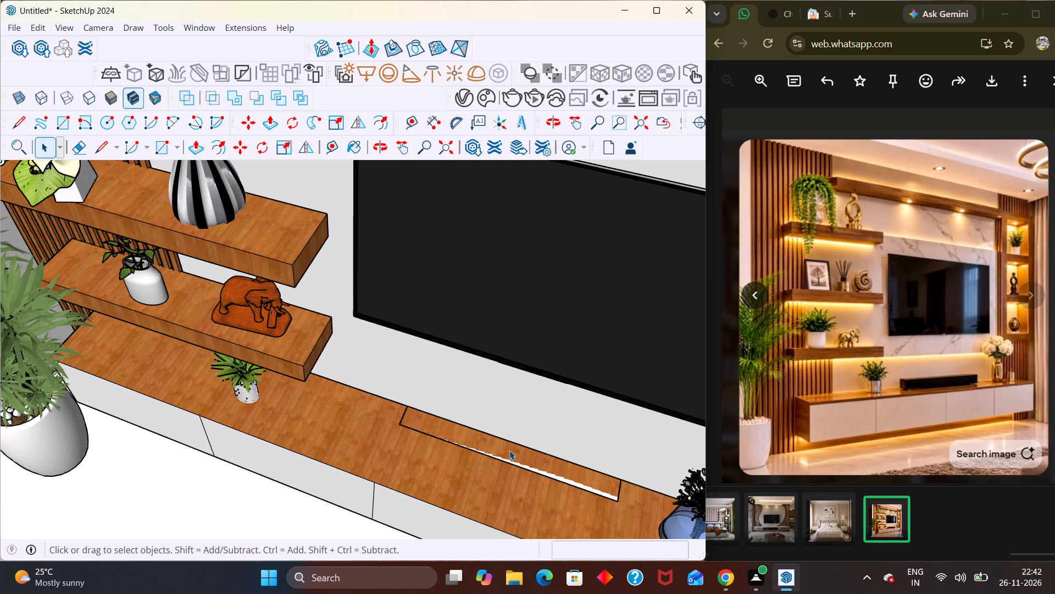
pyautogui.doubleClick(508, 456)
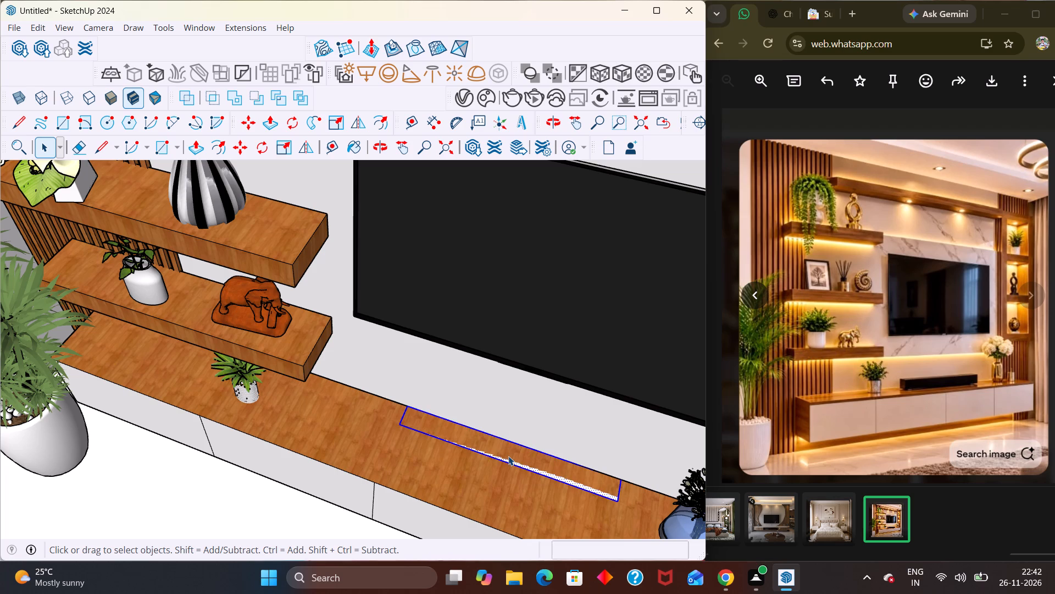
pyautogui.rightClick(508, 456)
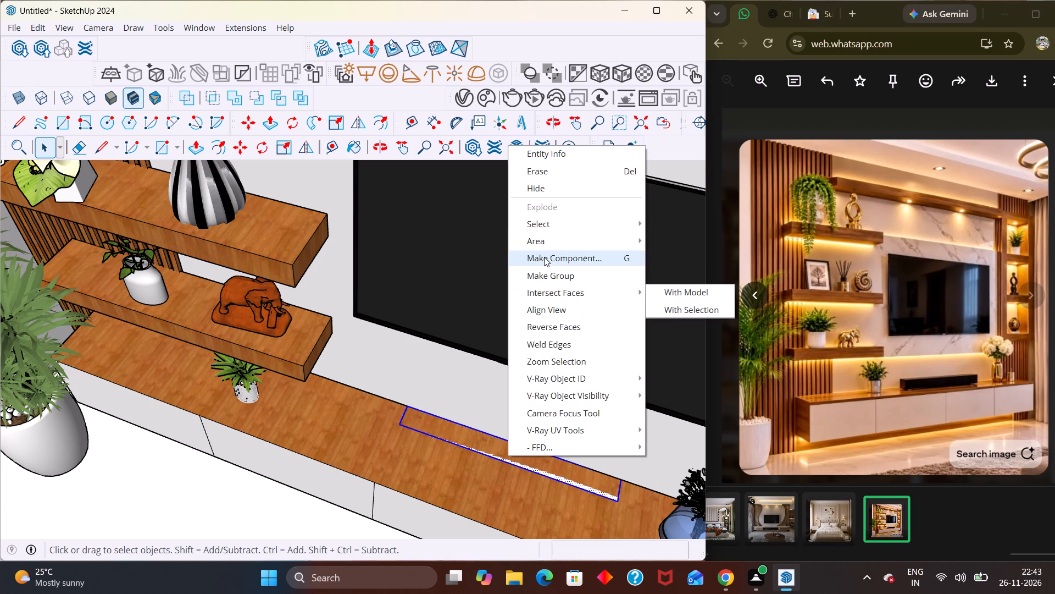
pyautogui.click(546, 275)
# Inside the group, Push/Pull the rectangle up about 3 15/16" to form the soundbar block.
pyautogui.doubleClick(497, 446)
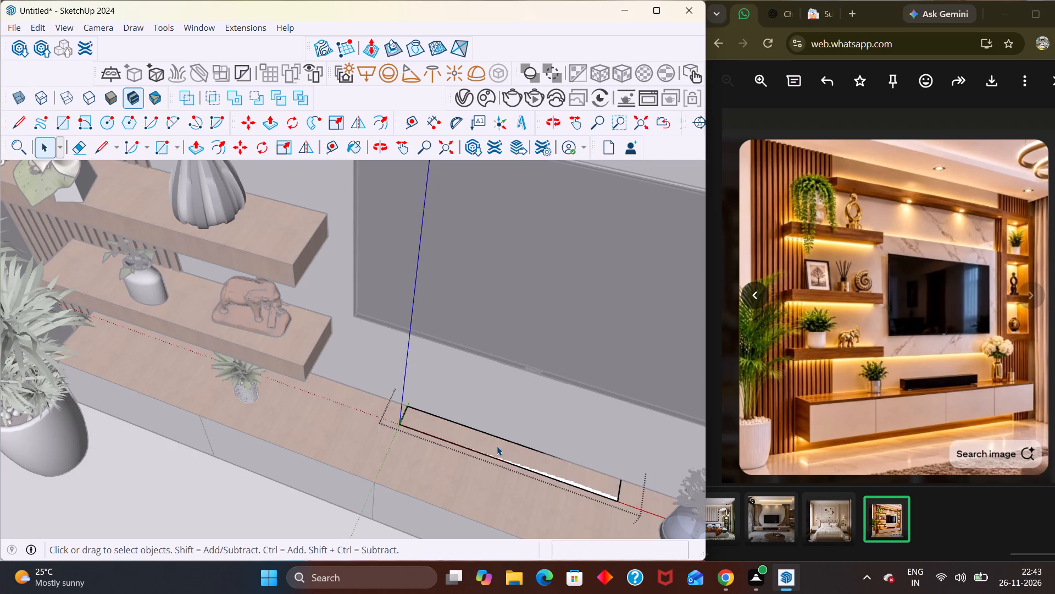
pyautogui.press('p')
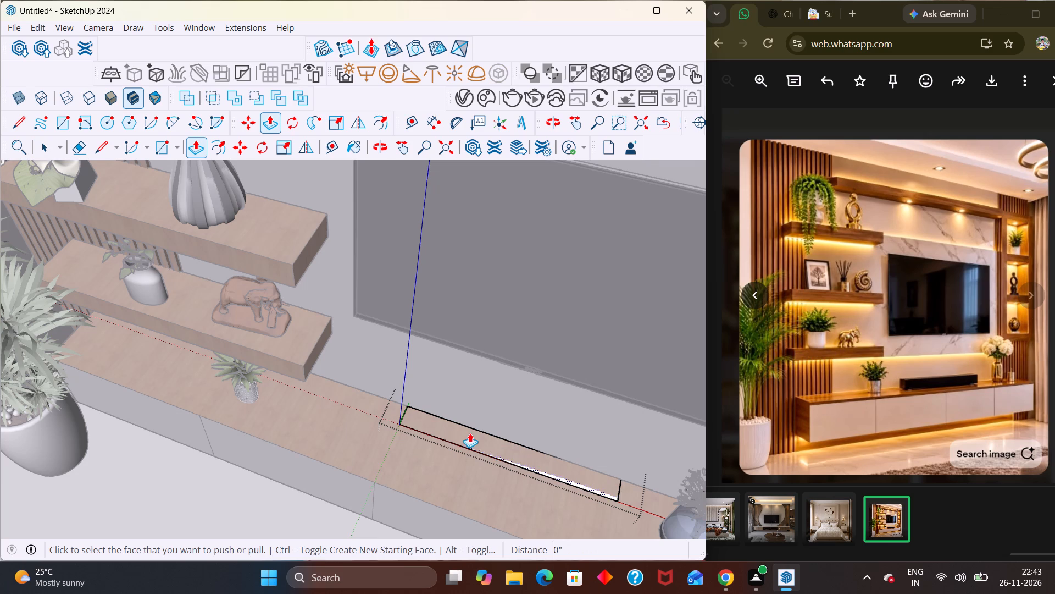
pyautogui.click(470, 433)
pyautogui.moveTo(487, 399); pyautogui.dragTo(519, 308, button='middle')
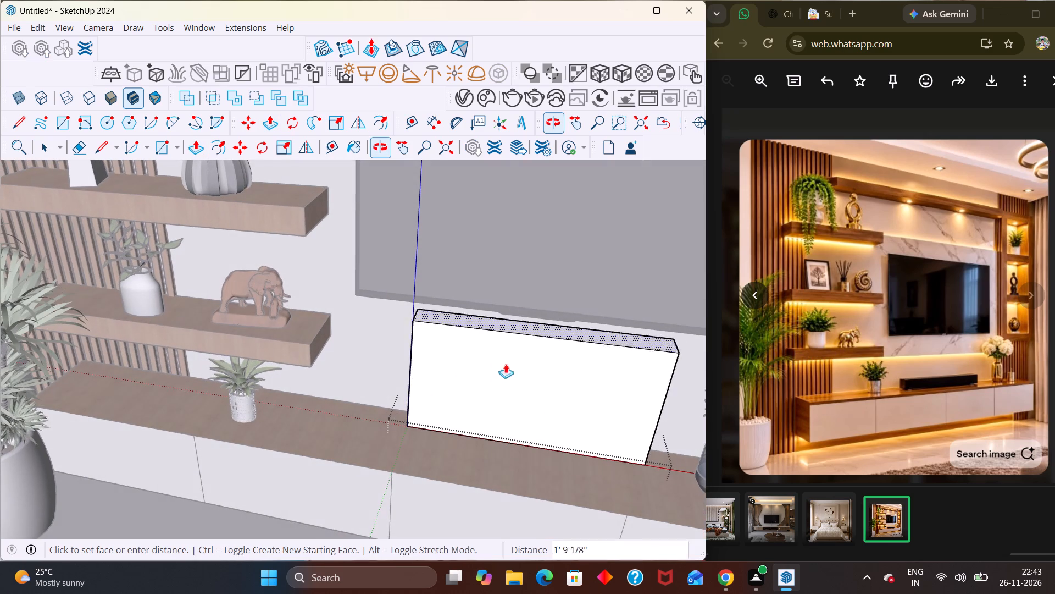
pyautogui.click(483, 409)
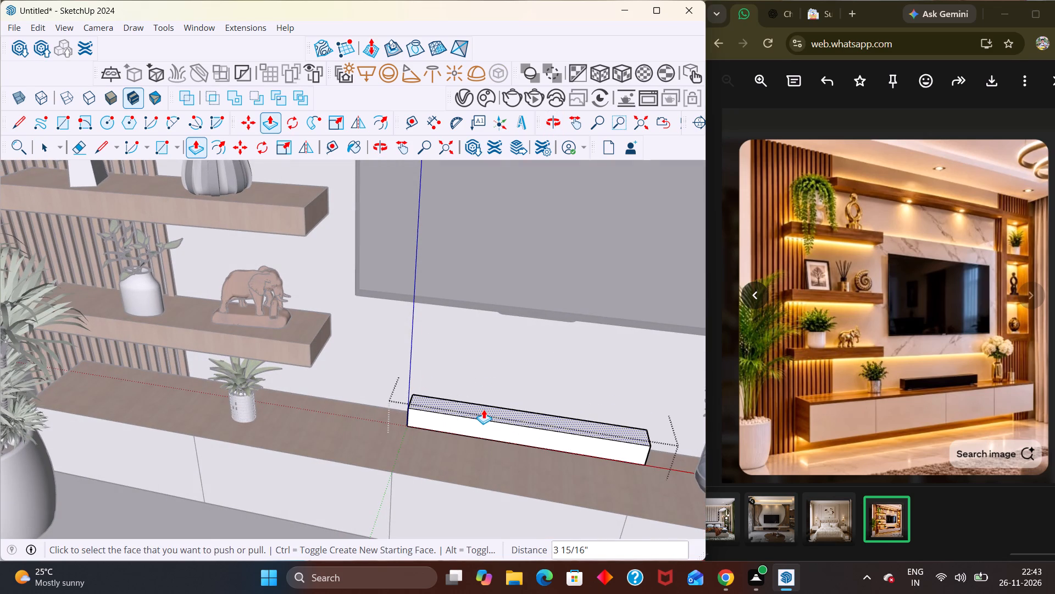
pyautogui.press('space')
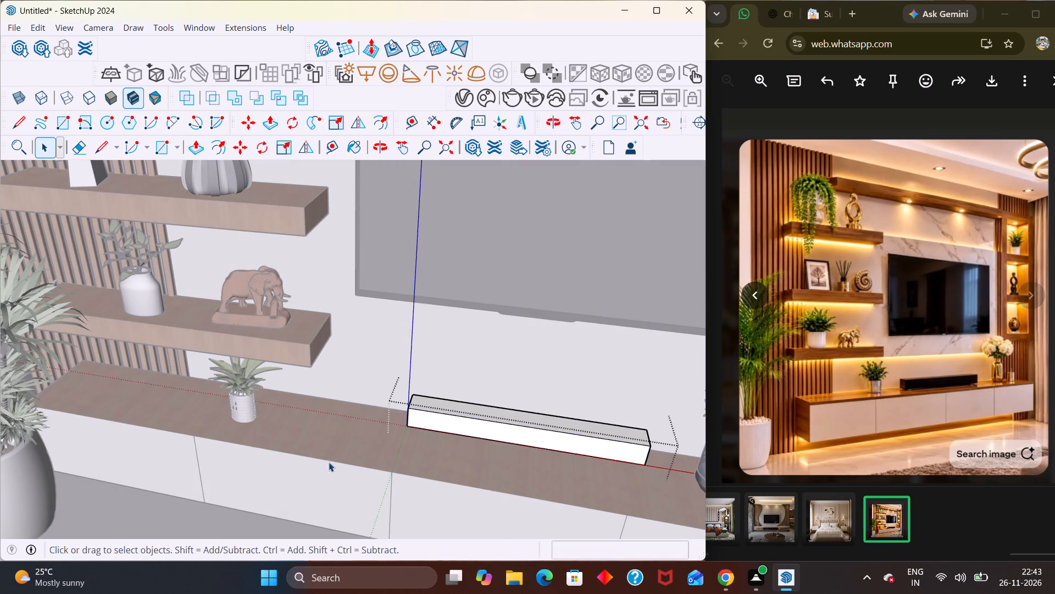
# Paint the soundbar block's front, top and end faces black with Color M09, and leave the group.
pyautogui.press('b')
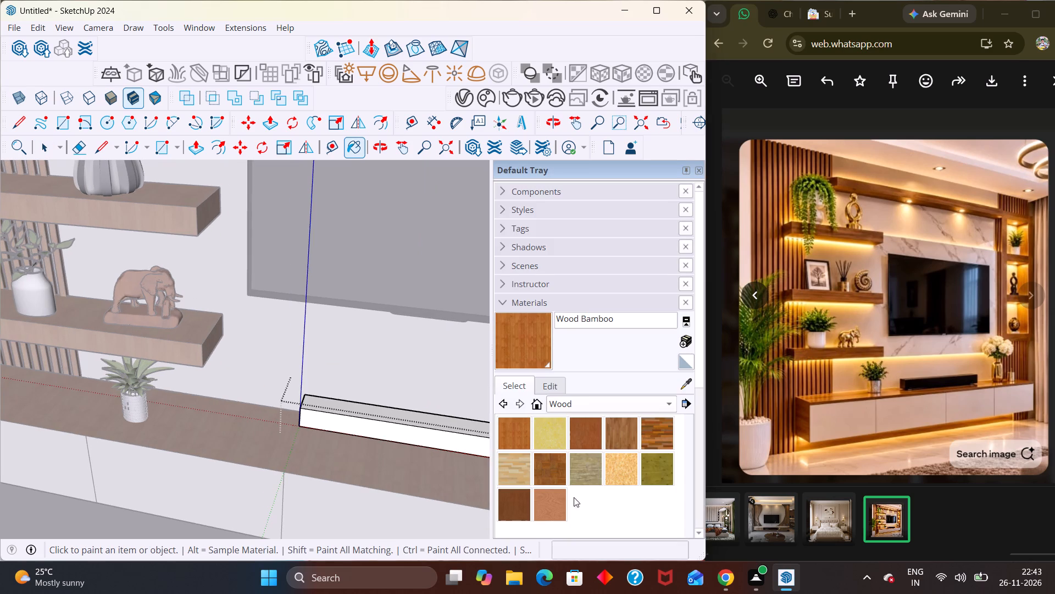
pyautogui.scroll(-3, 538, 479)
pyautogui.click(562, 403)
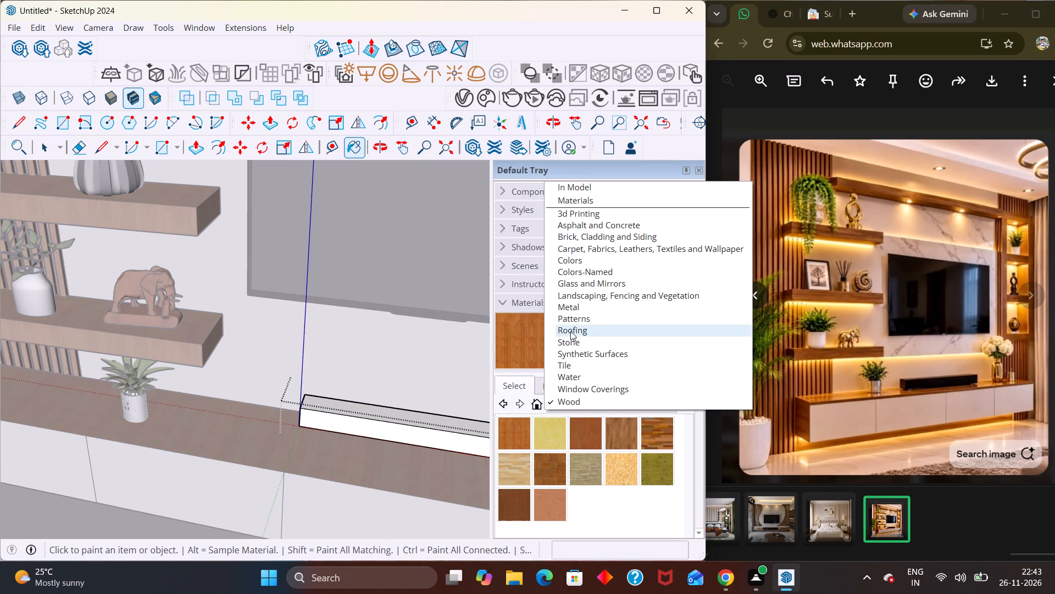
pyautogui.click(570, 264)
pyautogui.scroll(-1, 587, 332)
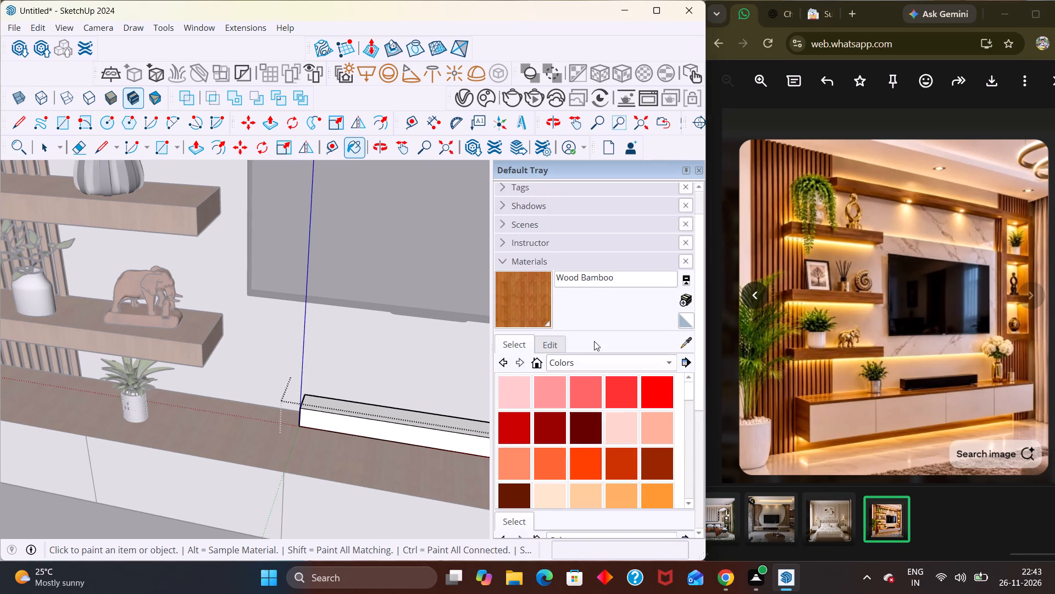
pyautogui.scroll(-20, 584, 359)
pyautogui.scroll(-7, 584, 359)
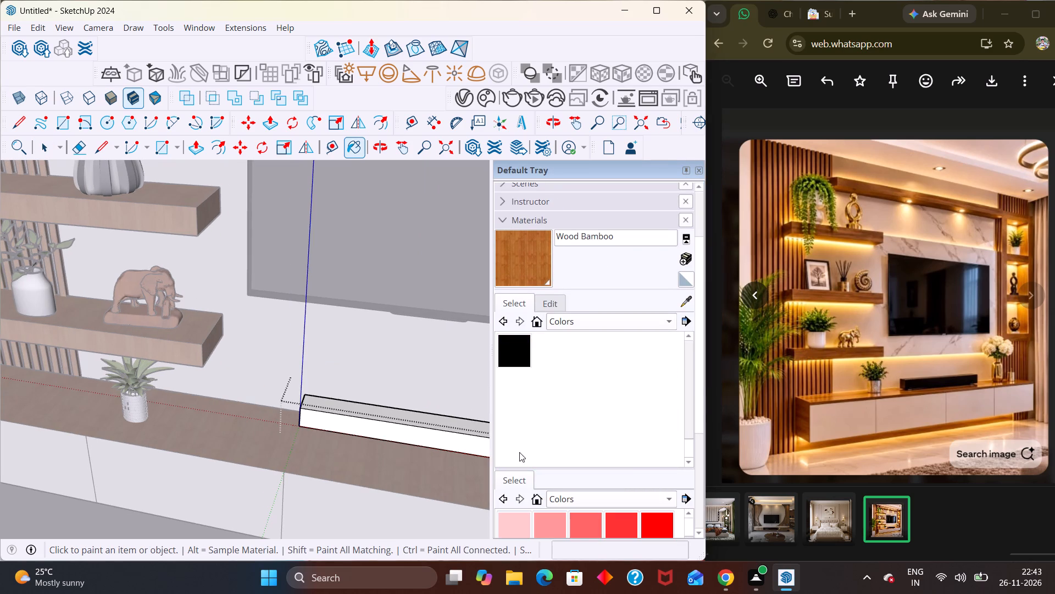
pyautogui.click(523, 361)
pyautogui.click(350, 433)
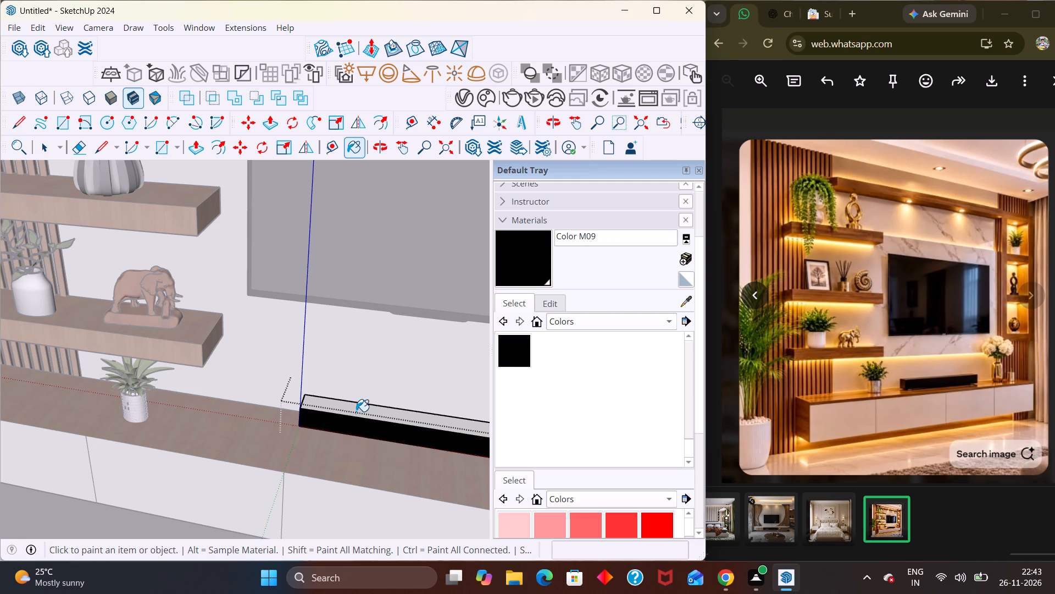
pyautogui.click(356, 411)
pyautogui.moveTo(318, 421); pyautogui.dragTo(438, 414, button='middle')
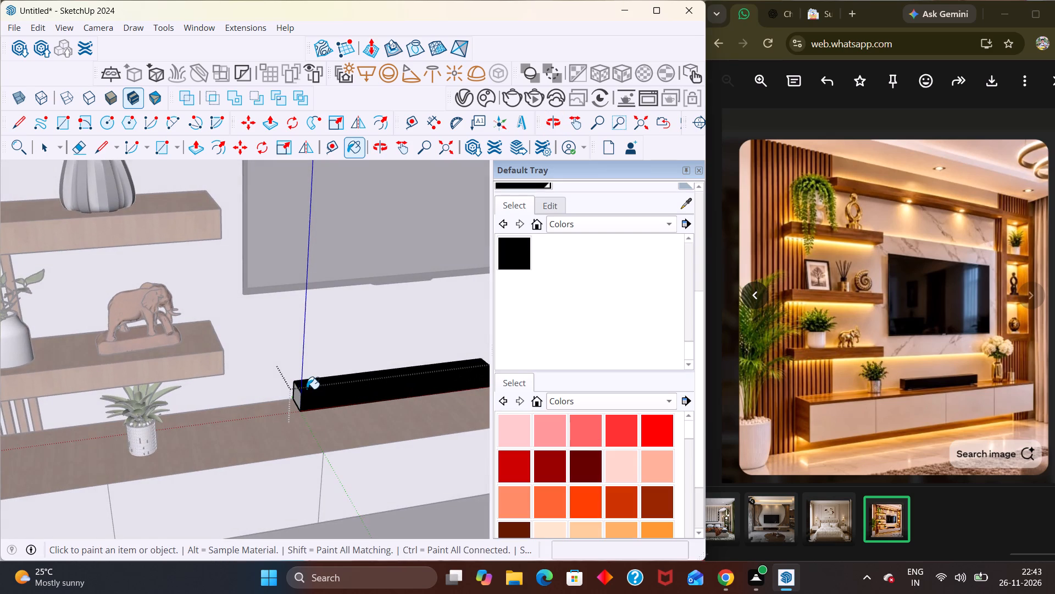
pyautogui.click(299, 392)
pyautogui.press('space')
pyautogui.click(693, 166)
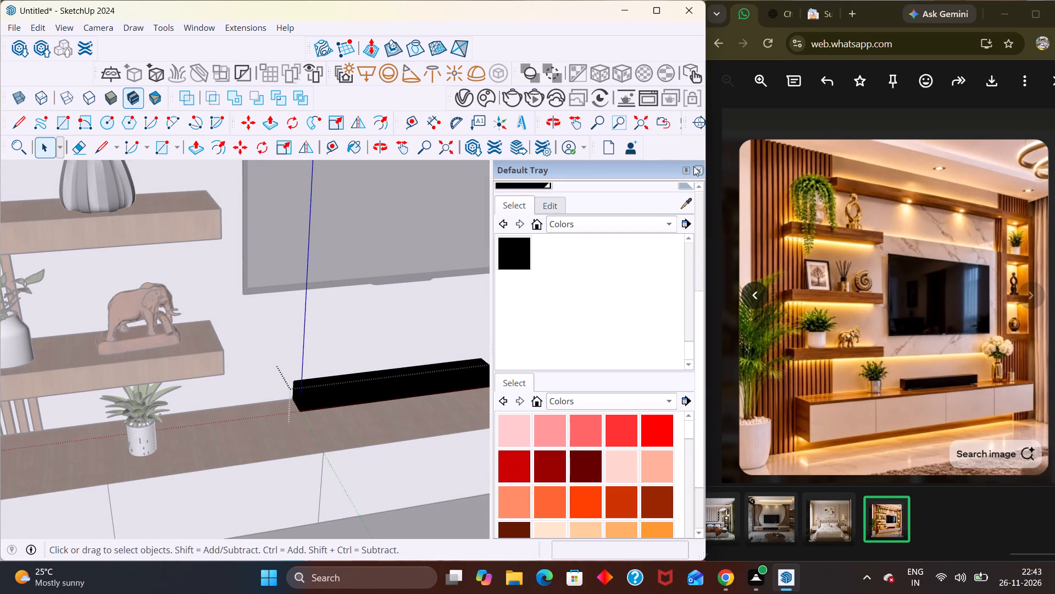
pyautogui.scroll(-4, 366, 298)
pyautogui.scroll(1, 364, 304)
pyautogui.scroll(-16, 364, 304)
pyautogui.click(558, 381)
# Review the TV wall from the front and examine the soundbar on the console below the TV.
pyautogui.moveTo(484, 369); pyautogui.dragTo(448, 338, button='middle')
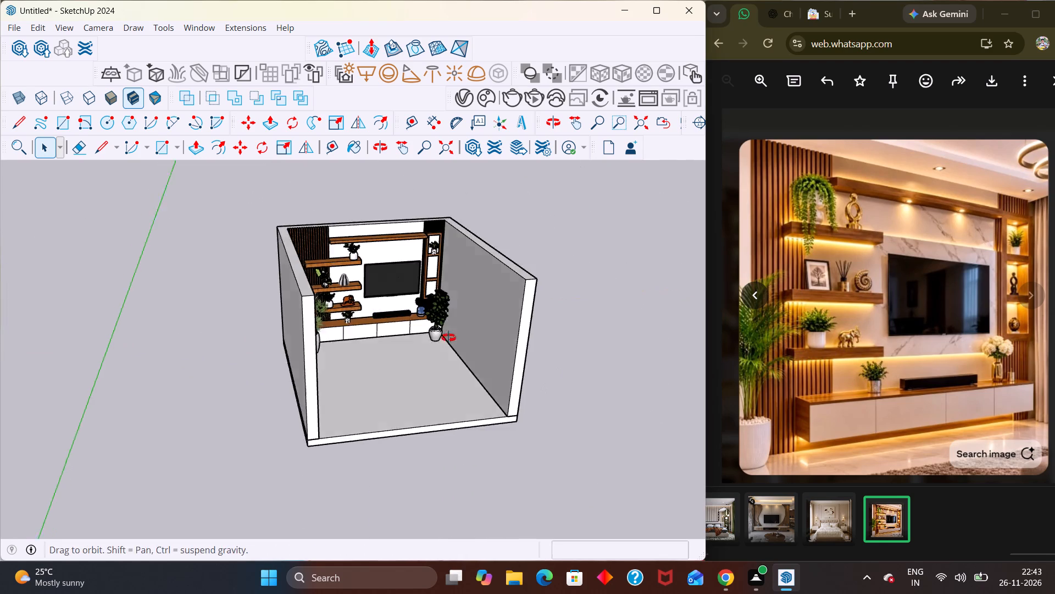
pyautogui.moveTo(448, 338); pyautogui.dragTo(426, 241, button='middle')
pyautogui.scroll(2, 426, 241)
pyautogui.scroll(3, 387, 307)
pyautogui.scroll(3, 526, 334)
pyautogui.moveTo(413, 355); pyautogui.dragTo(384, 410, button='middle')
pyautogui.scroll(5, 380, 408)
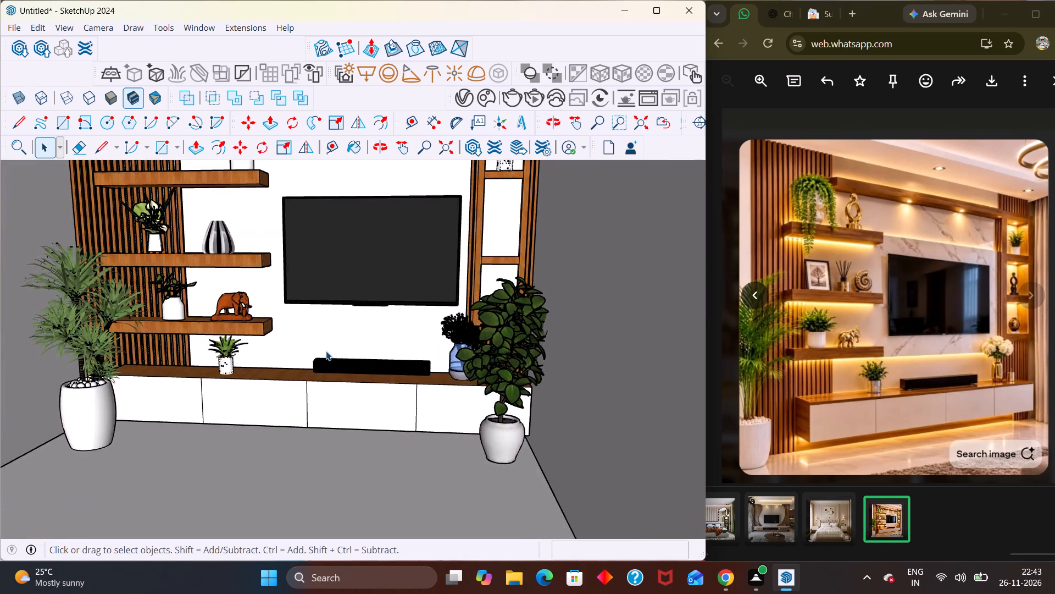
pyautogui.scroll(5, 326, 351)
pyautogui.moveTo(288, 369); pyautogui.dragTo(304, 450, button='middle')
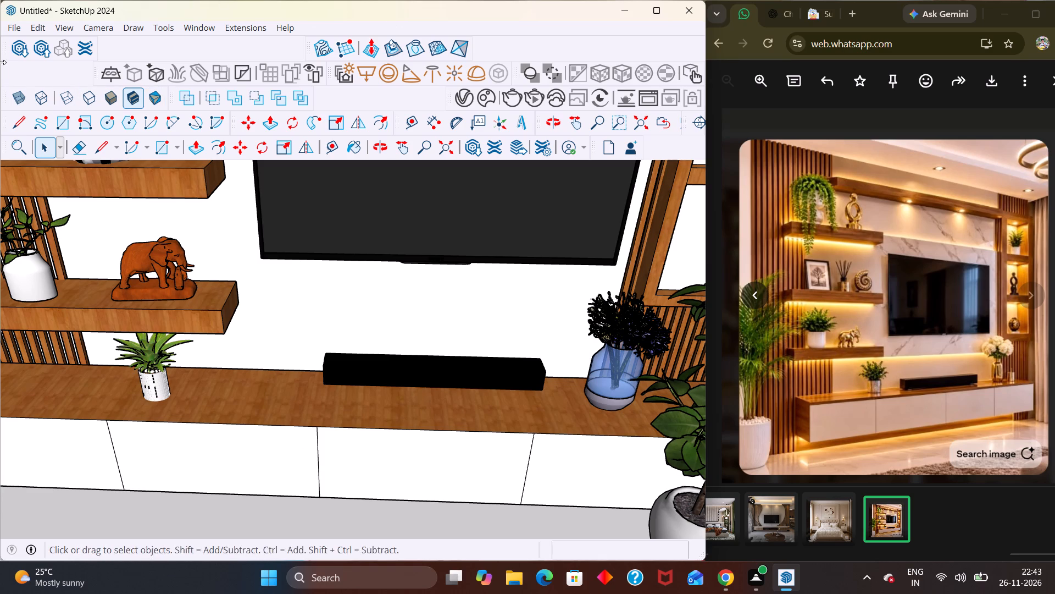
# Browse the 3D Warehouse vase results for another decorative vase to place on the TV wall.
pyautogui.click(14, 50)
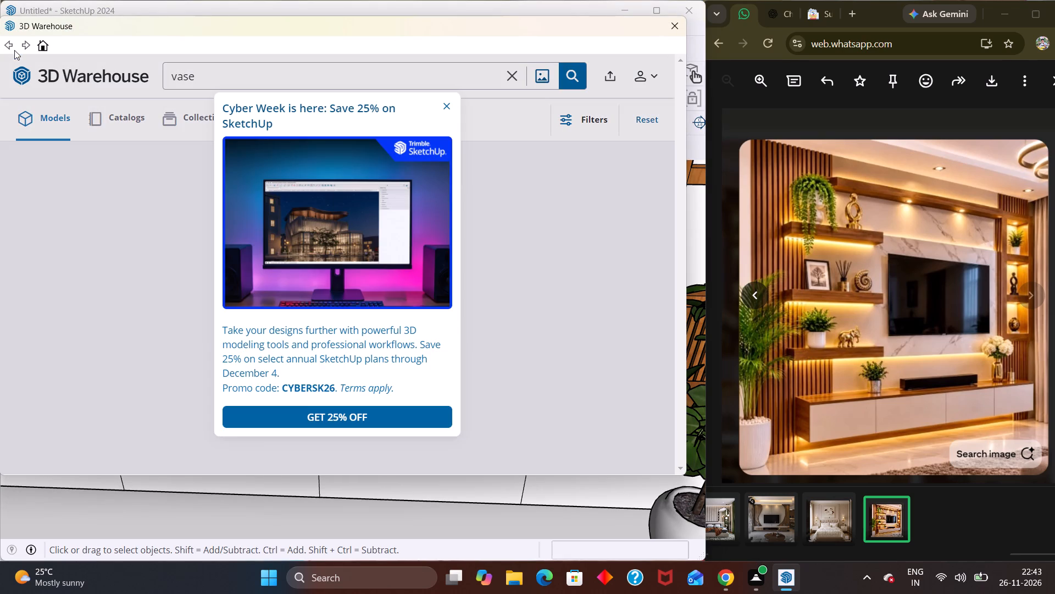
pyautogui.click(444, 111)
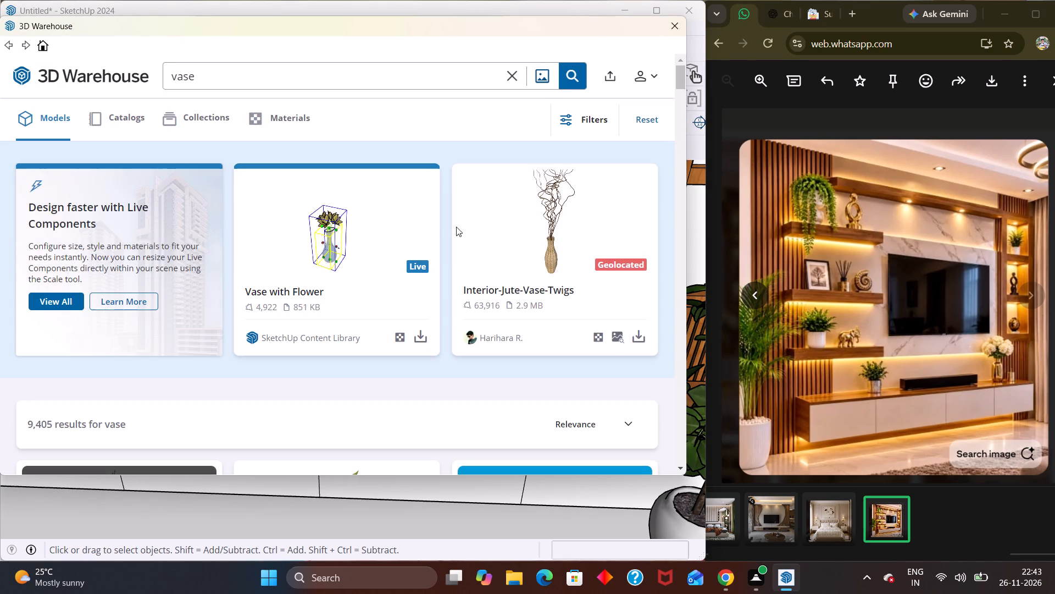
pyautogui.scroll(-2, 454, 269)
pyautogui.scroll(-7, 342, 300)
pyautogui.scroll(-5, 312, 356)
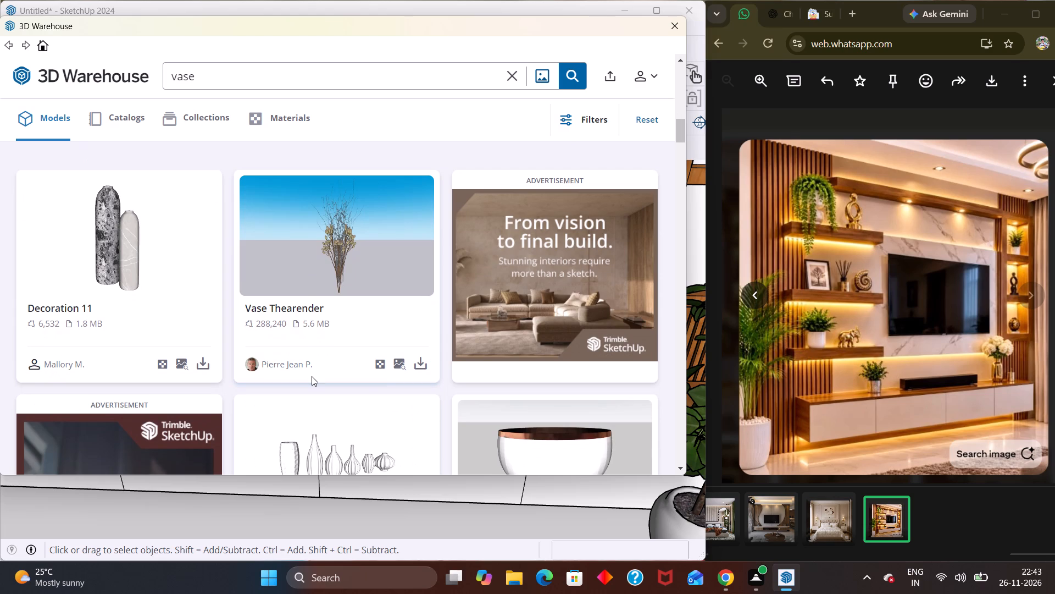
pyautogui.scroll(-8, 312, 378)
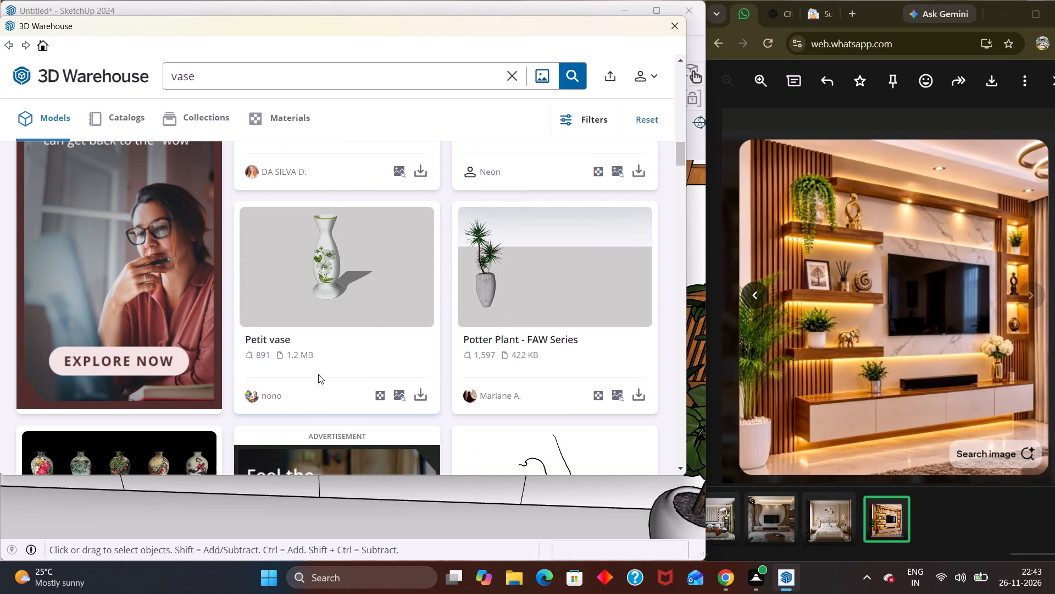
pyautogui.scroll(-7, 318, 374)
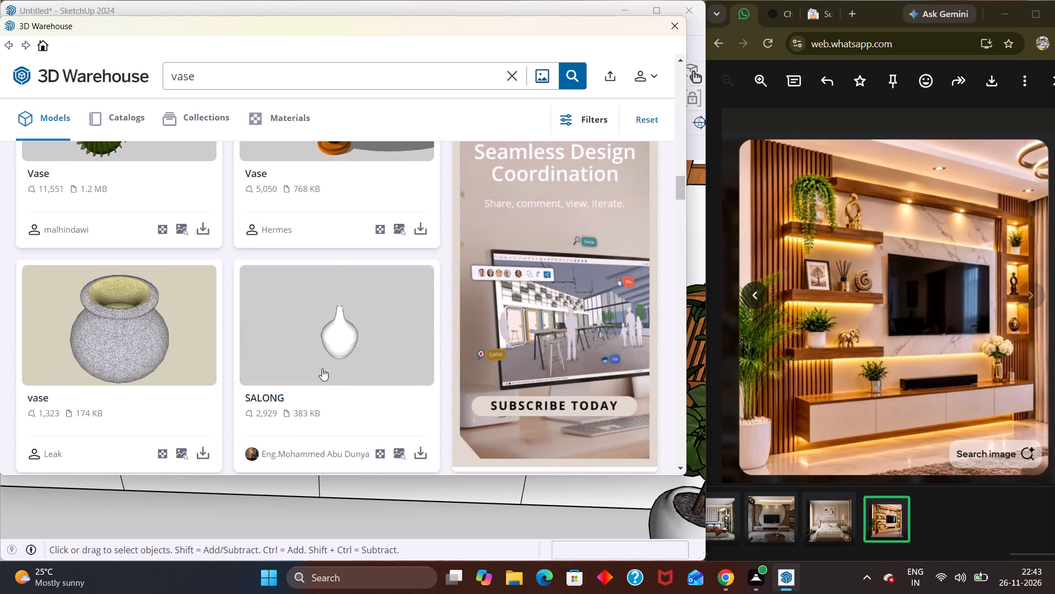
pyautogui.scroll(-4, 328, 369)
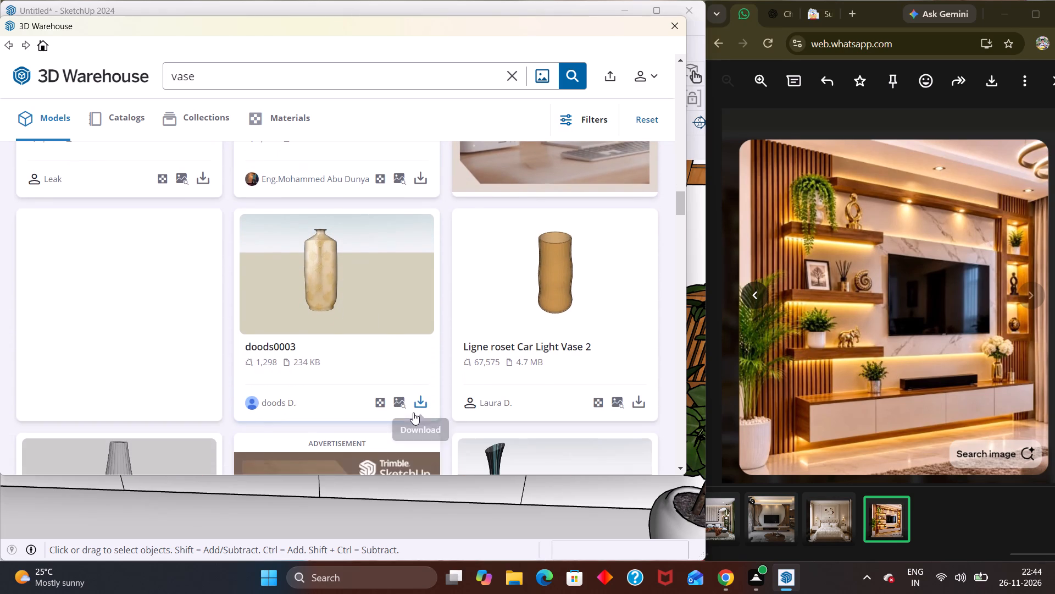
pyautogui.scroll(-4, 413, 411)
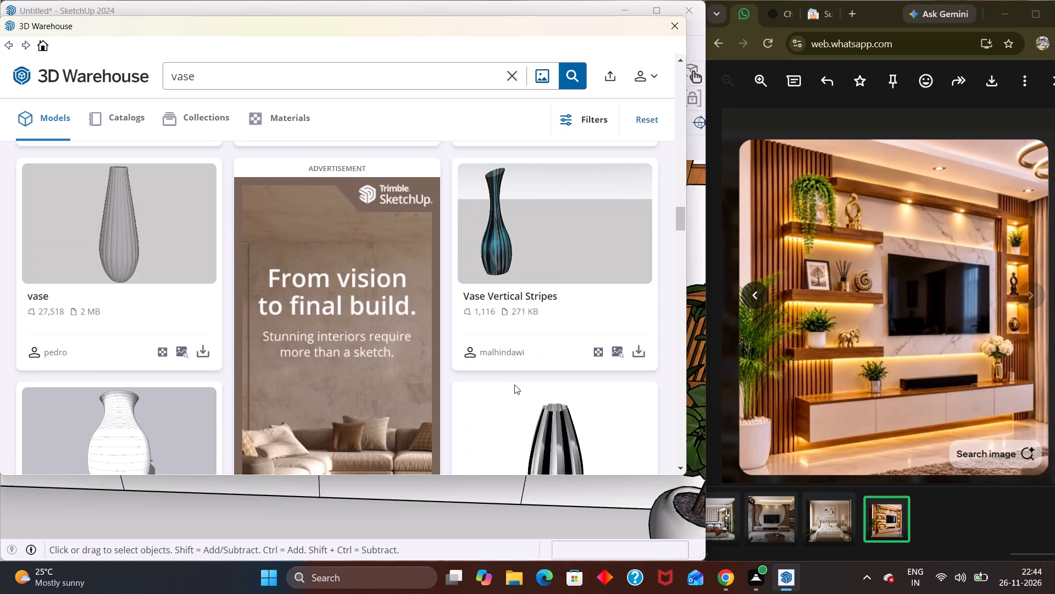
pyautogui.scroll(-3, 521, 378)
pyautogui.scroll(-6, 380, 386)
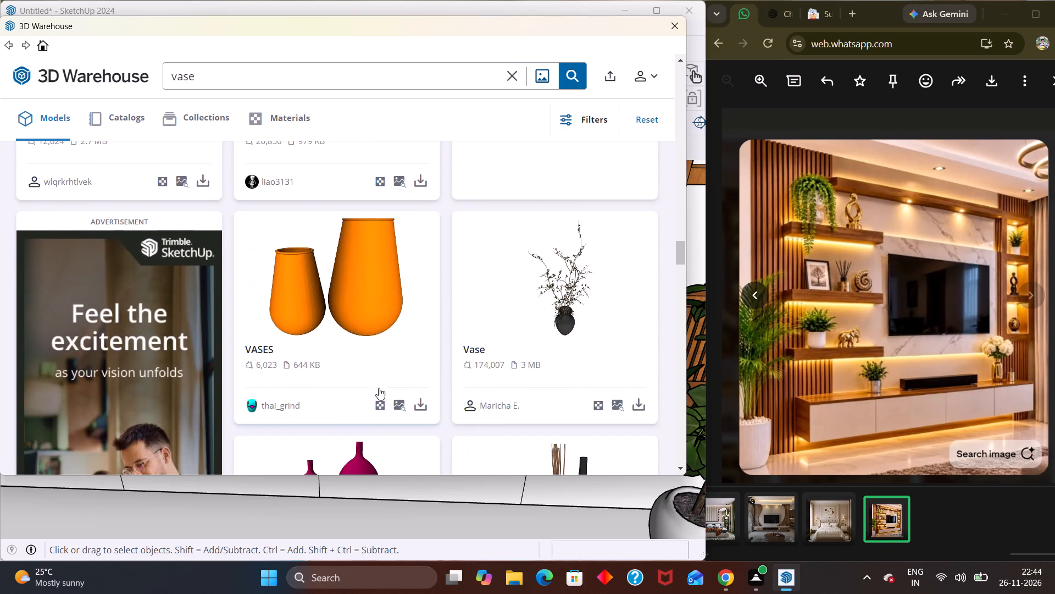
pyautogui.scroll(-7, 379, 388)
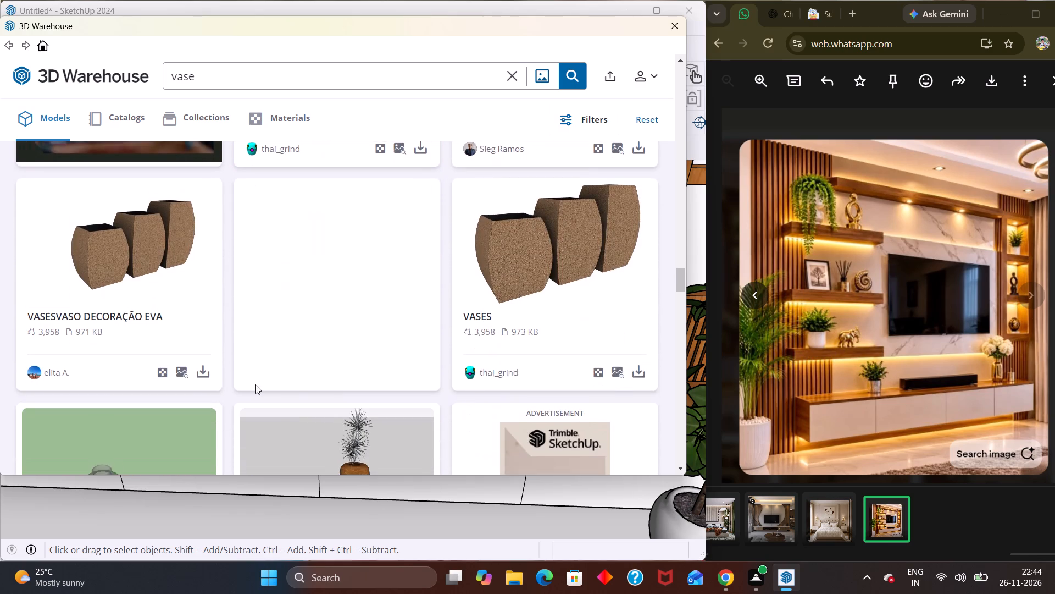
pyautogui.scroll(-9, 255, 384)
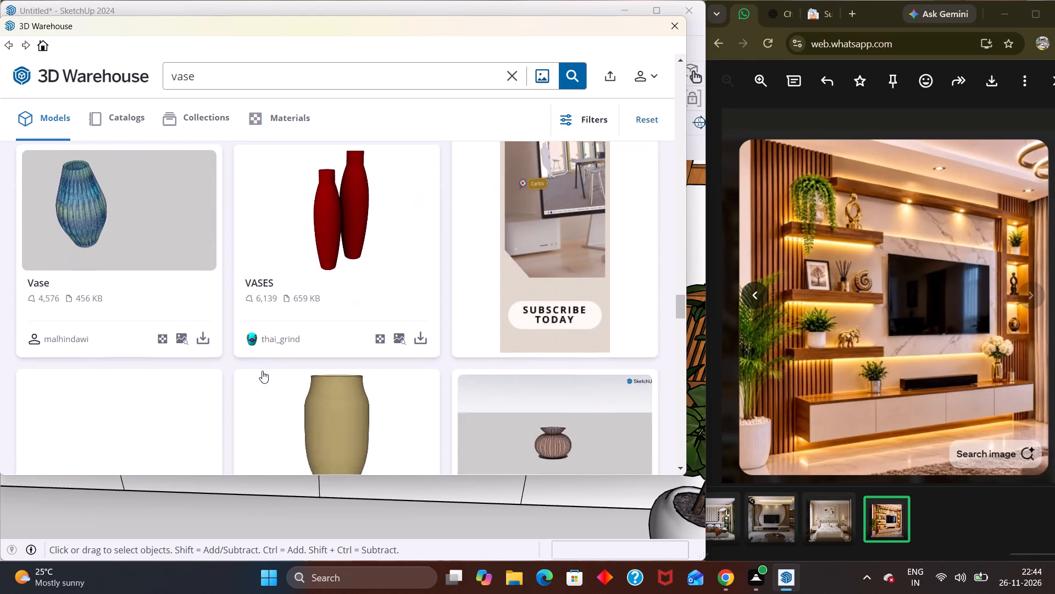
pyautogui.scroll(-1, 433, 322)
pyautogui.scroll(-2, 536, 366)
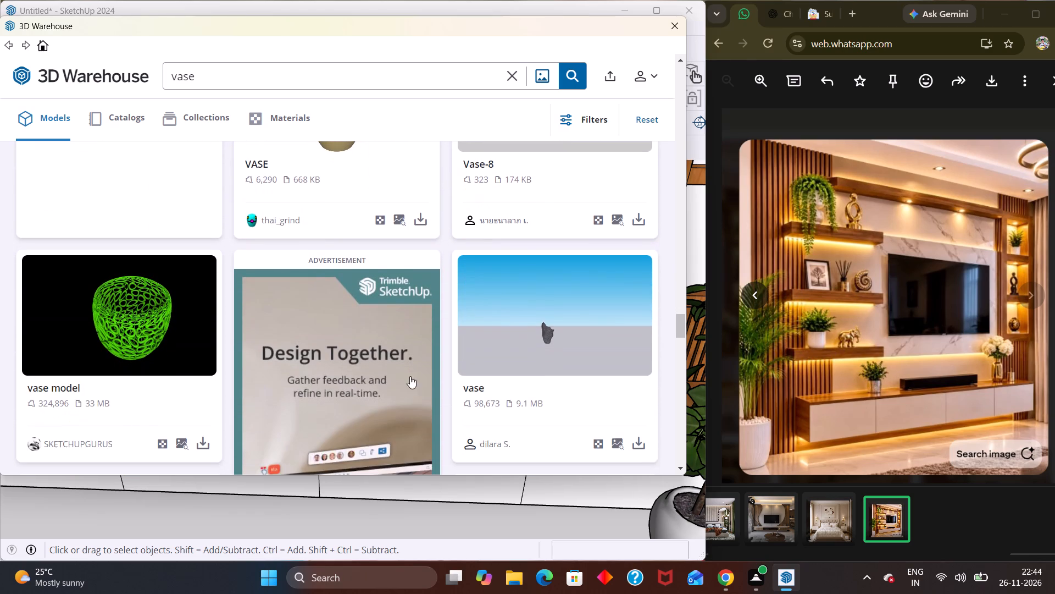
pyautogui.scroll(2, 395, 320)
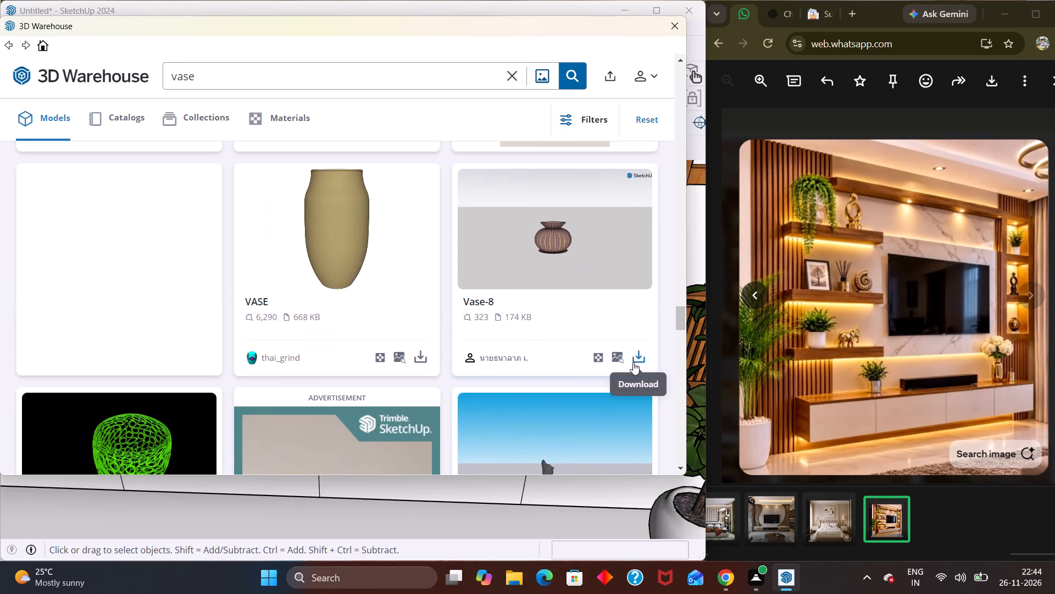
# Download the Vase-8 model directly into the scene and place the striped vase in front of the TV.
pyautogui.click(633, 362)
pyautogui.click(309, 264)
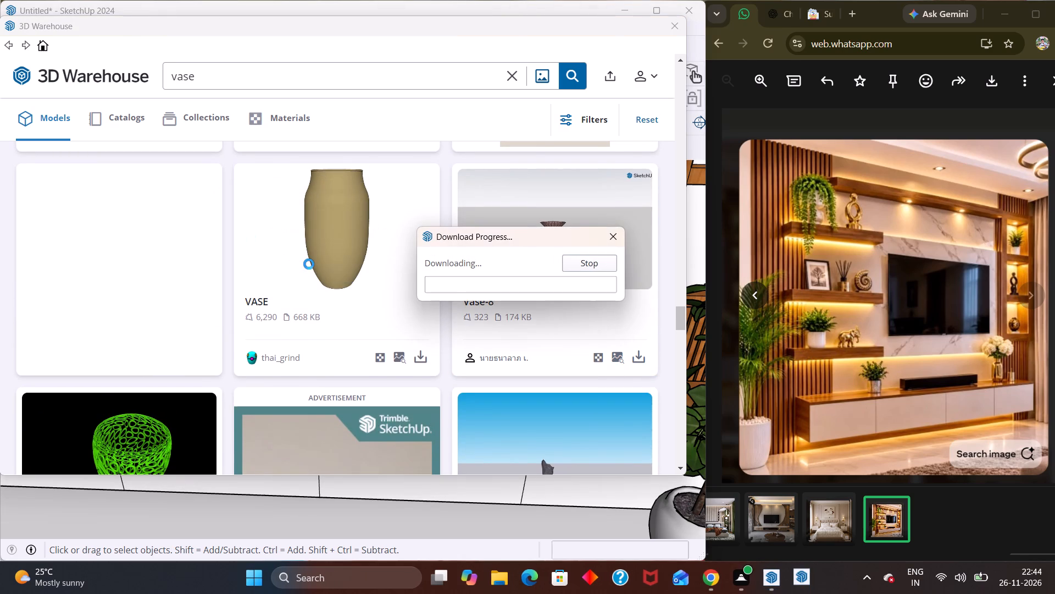
pyautogui.click(498, 325)
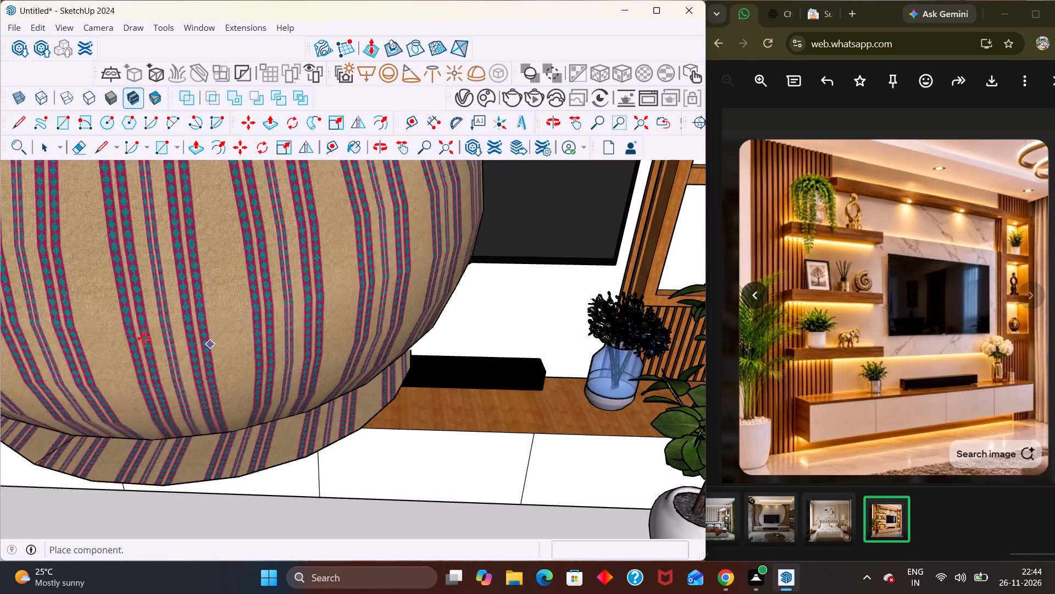
pyautogui.scroll(-3, 143, 338)
pyautogui.scroll(1, 143, 339)
pyautogui.scroll(-14, 143, 339)
pyautogui.moveTo(263, 344); pyautogui.dragTo(491, 204, button='middle')
pyautogui.scroll(6, 491, 204)
pyautogui.moveTo(491, 204); pyautogui.dragTo(491, 203, button='middle')
pyautogui.moveTo(423, 355); pyautogui.dragTo(198, 330, button='middle')
pyautogui.scroll(-4, 330, 334)
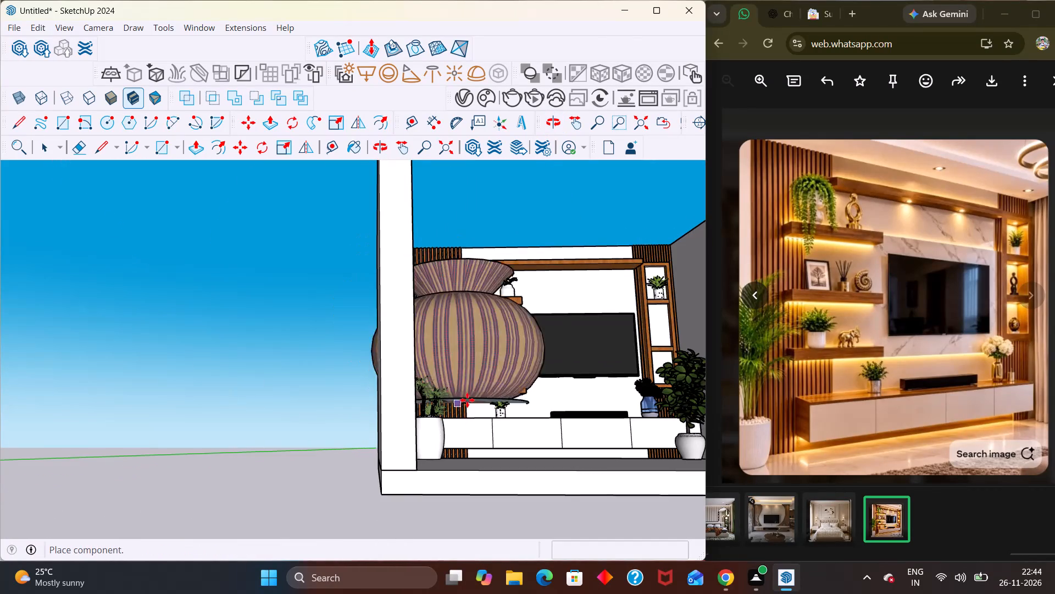
pyautogui.scroll(8, 641, 327)
pyautogui.moveTo(656, 350); pyautogui.dragTo(616, 470, button='middle')
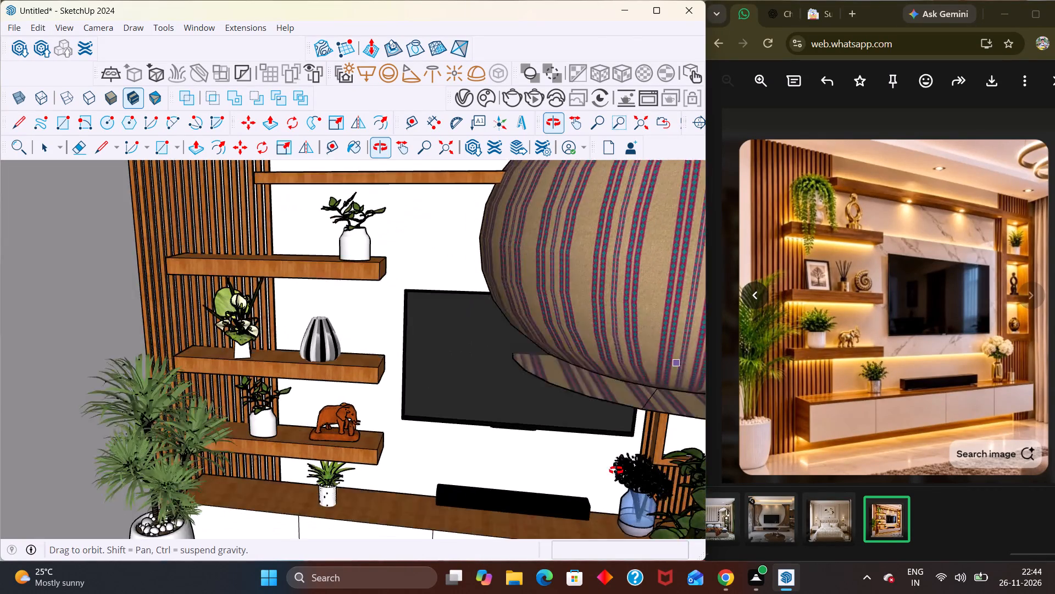
pyautogui.moveTo(616, 470); pyautogui.dragTo(621, 459, button='middle')
pyautogui.click(528, 413)
# Scale the striped vase to about 0.38 of its height, and narrow it along the red axis.
pyautogui.scroll(-6, 438, 384)
pyautogui.scroll(1, 275, 412)
pyautogui.scroll(-3, 240, 376)
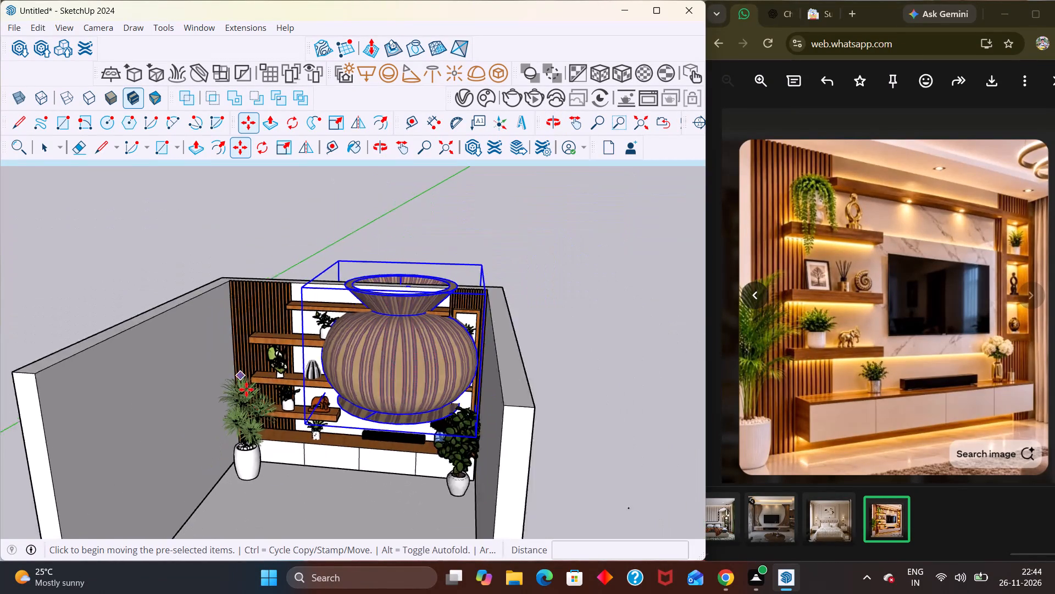
pyautogui.scroll(-2, 246, 389)
pyautogui.press('s')
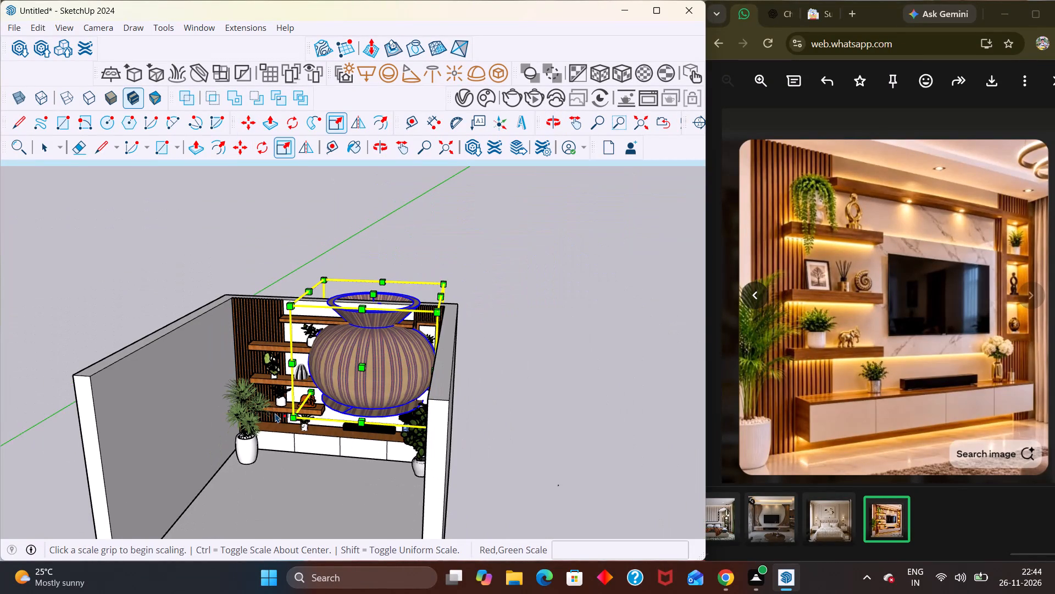
pyautogui.click(375, 295)
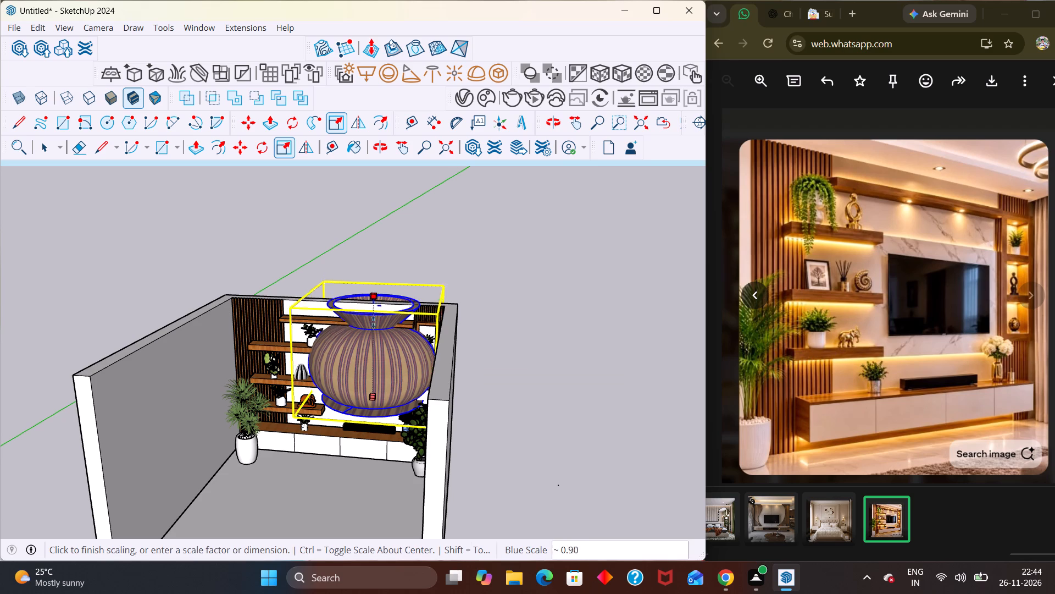
pyautogui.click(371, 362)
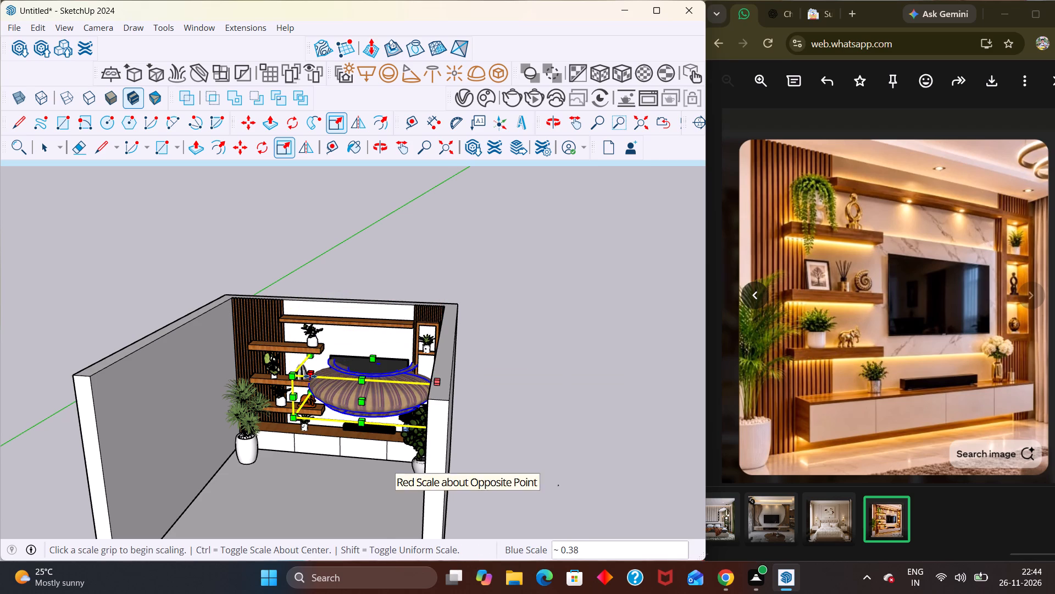
pyautogui.click(310, 376)
pyautogui.click(373, 382)
# Stretch the striped vase along the blue axis to 1.31 of its height.
pyautogui.moveTo(391, 377); pyautogui.dragTo(515, 422, button='middle')
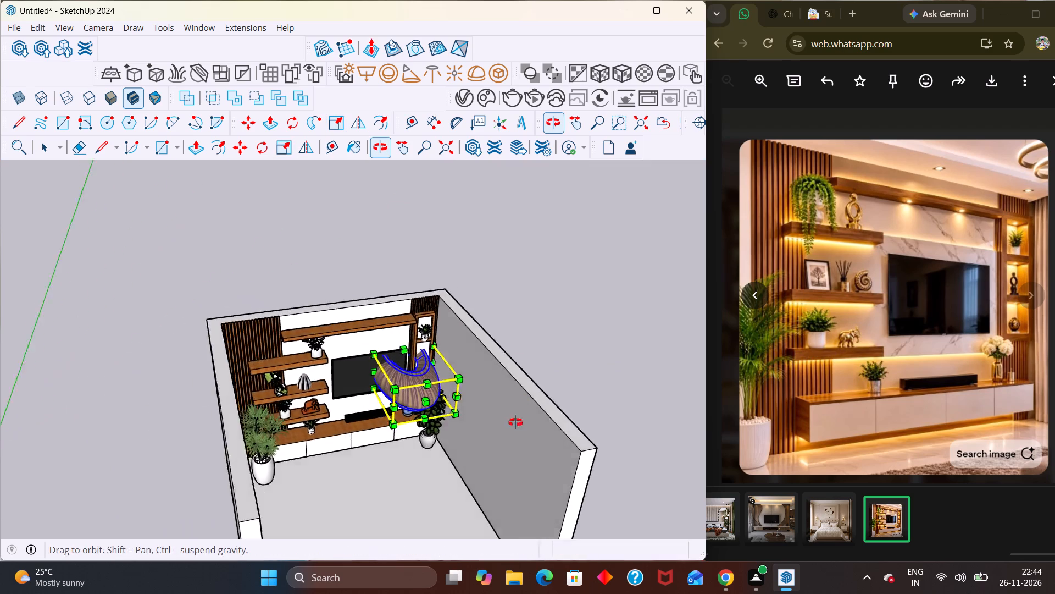
pyautogui.moveTo(515, 422); pyautogui.dragTo(529, 388, button='middle')
pyautogui.scroll(7, 523, 406)
pyautogui.moveTo(414, 387); pyautogui.dragTo(381, 546, button='middle')
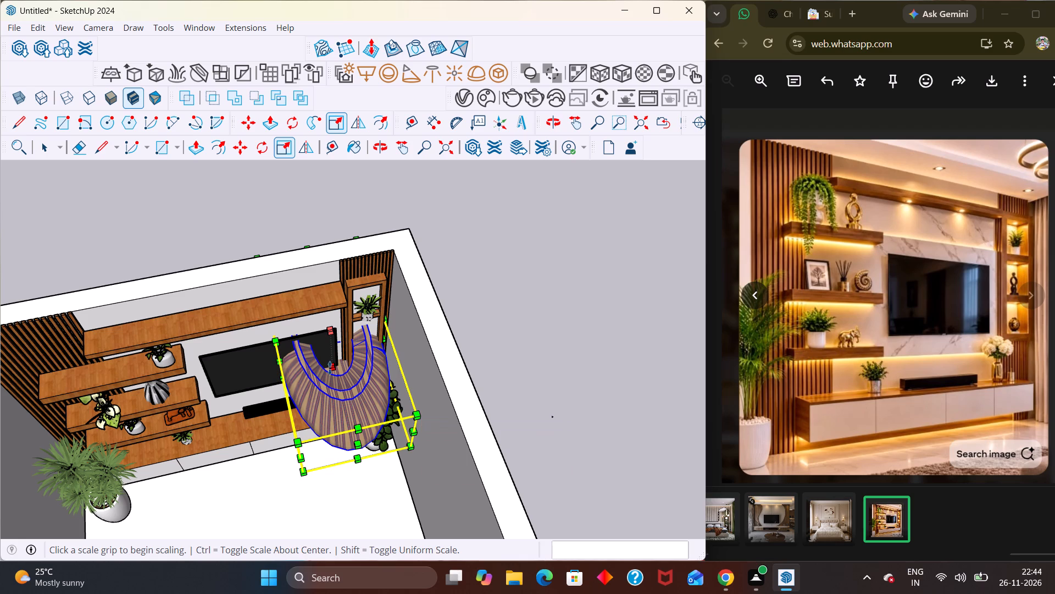
pyautogui.click(332, 367)
pyautogui.click(338, 380)
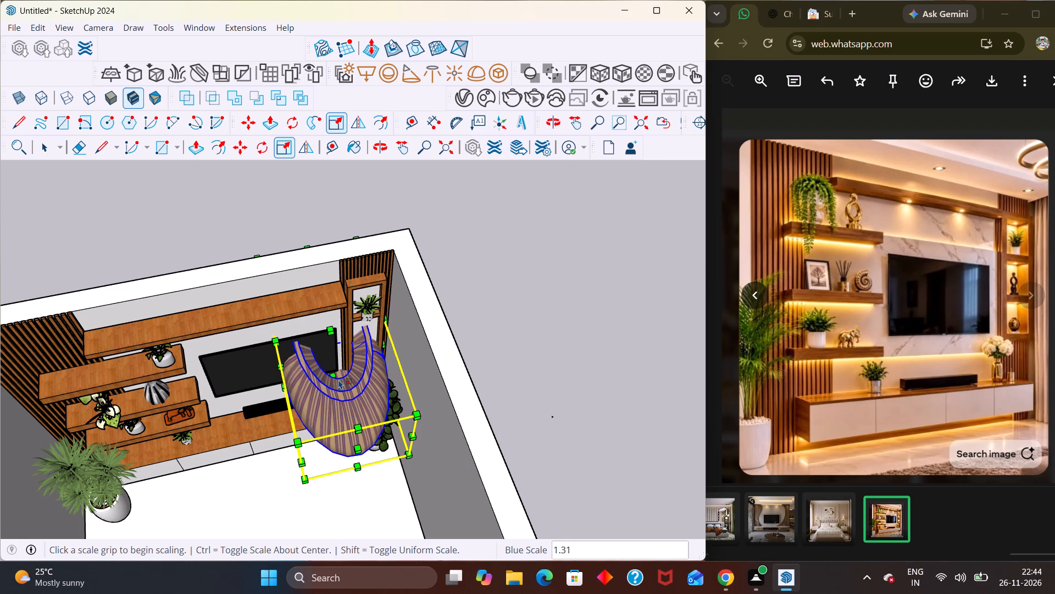
# Shrink the striped vase along the green and blue axes together to about 0.28 and 0.32.
pyautogui.moveTo(332, 344); pyautogui.dragTo(261, 563, button='middle')
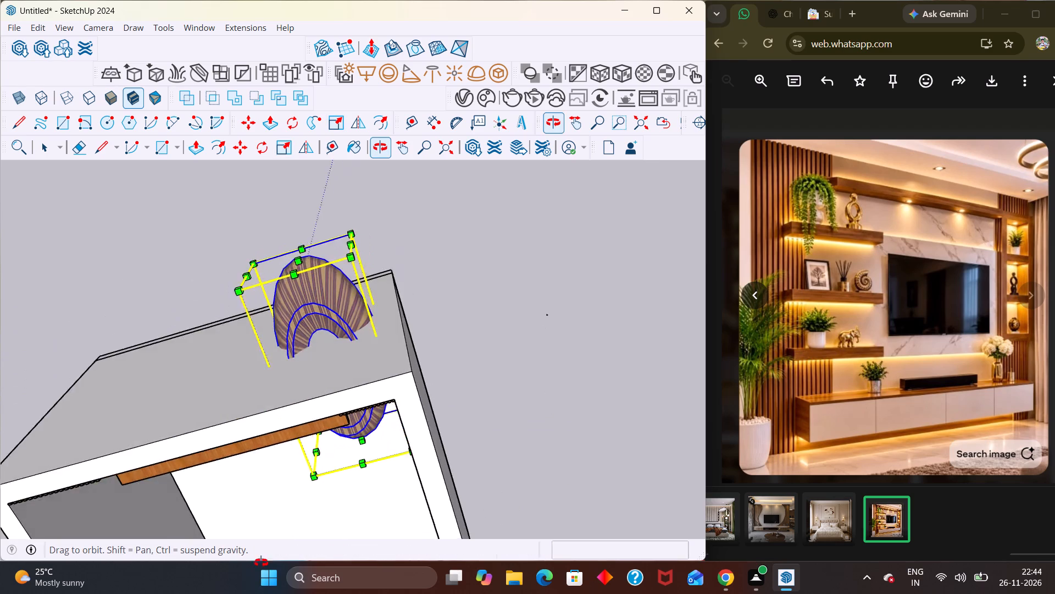
pyautogui.moveTo(261, 563); pyautogui.dragTo(265, 504, button='middle')
pyautogui.click(309, 258)
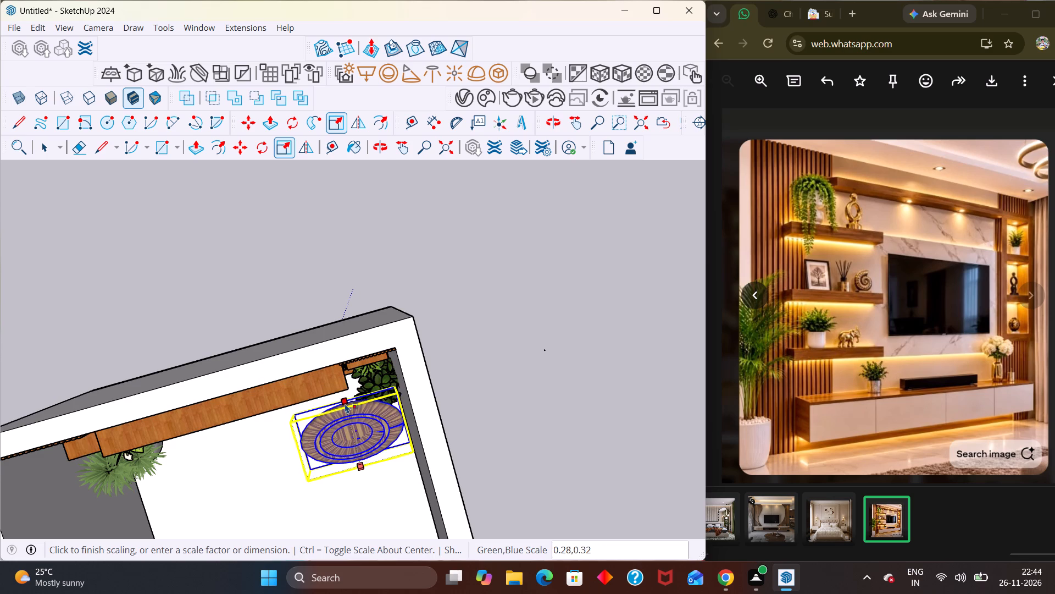
pyautogui.click(345, 404)
# Narrow the striped vase along the red axis to 0.52 from one side, and narrow it again from the opposite side.
pyautogui.moveTo(354, 461); pyautogui.dragTo(344, 265, button='middle')
pyautogui.scroll(4, 398, 438)
pyautogui.moveTo(398, 438); pyautogui.dragTo(402, 324, button='middle')
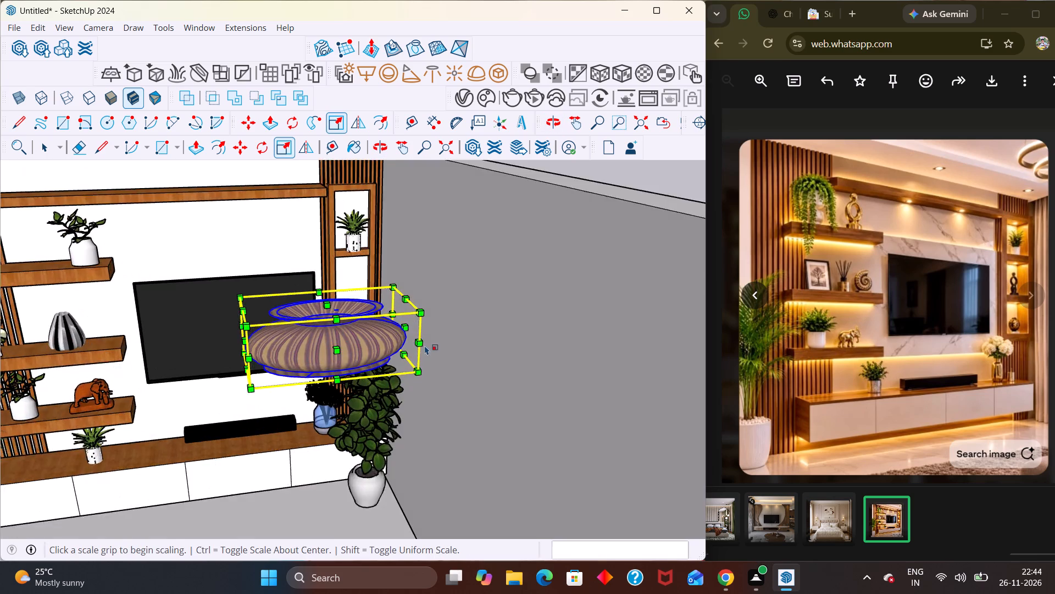
pyautogui.scroll(2, 425, 345)
pyautogui.click(401, 326)
pyautogui.click(299, 355)
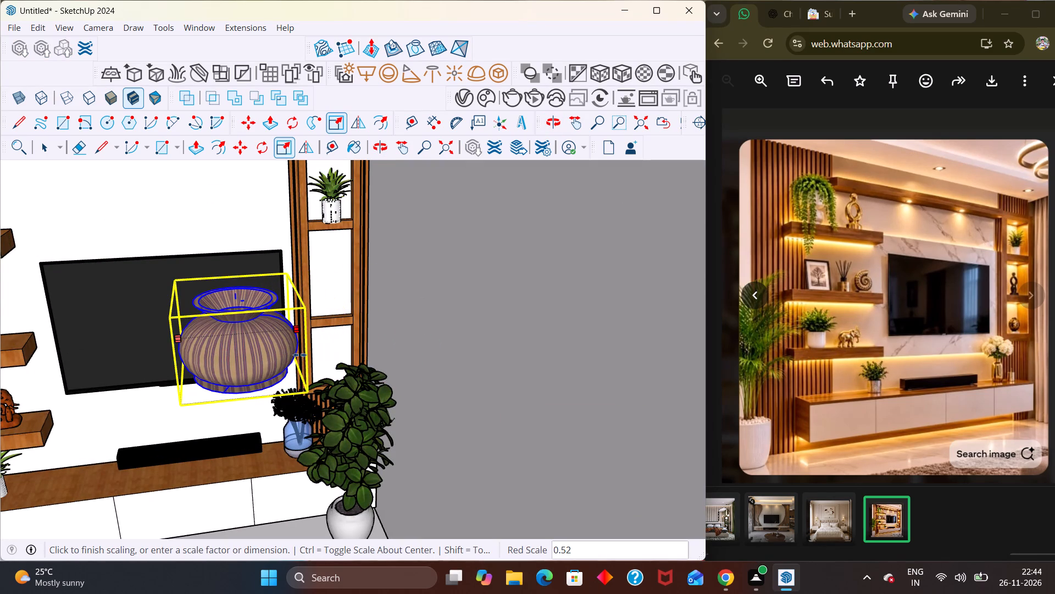
pyautogui.click(179, 340)
pyautogui.click(219, 343)
# Reduce the striped vase's depth along the green axis to about 0.50 from the back, and scale it to 0.66 from the front.
pyautogui.moveTo(254, 331); pyautogui.dragTo(260, 403, button='middle')
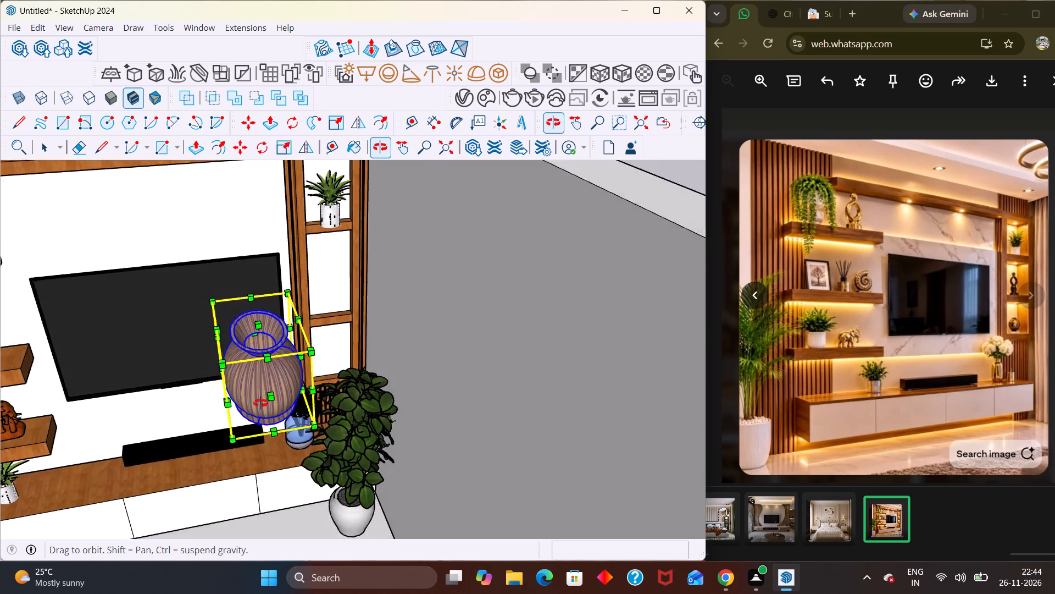
pyautogui.moveTo(260, 403); pyautogui.dragTo(259, 512, button='middle')
pyautogui.click(258, 399)
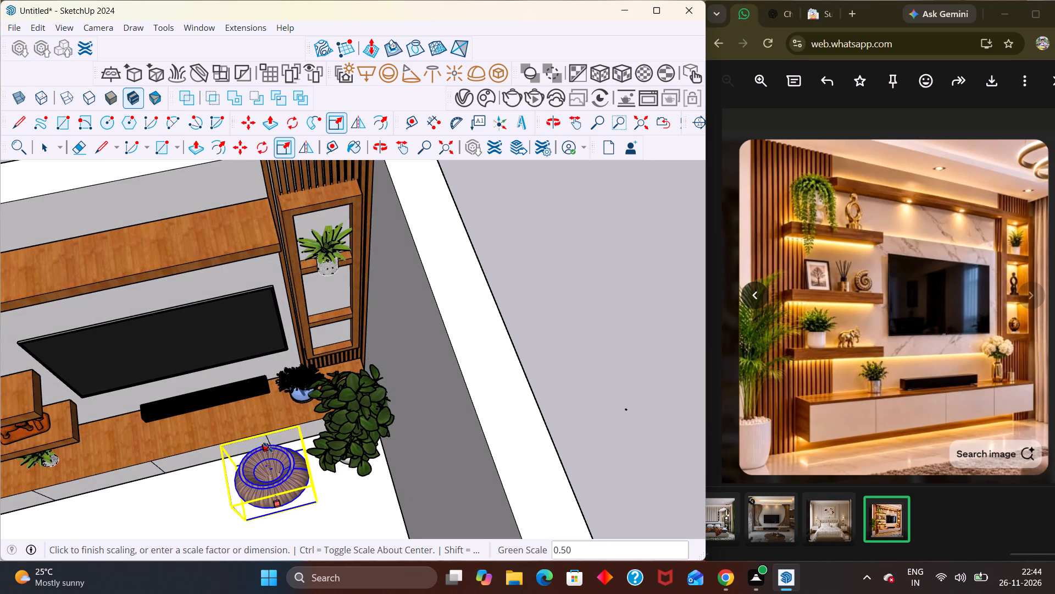
pyautogui.click(268, 450)
pyautogui.moveTo(276, 508); pyautogui.dragTo(271, 365, button='middle')
pyautogui.scroll(10, 270, 377)
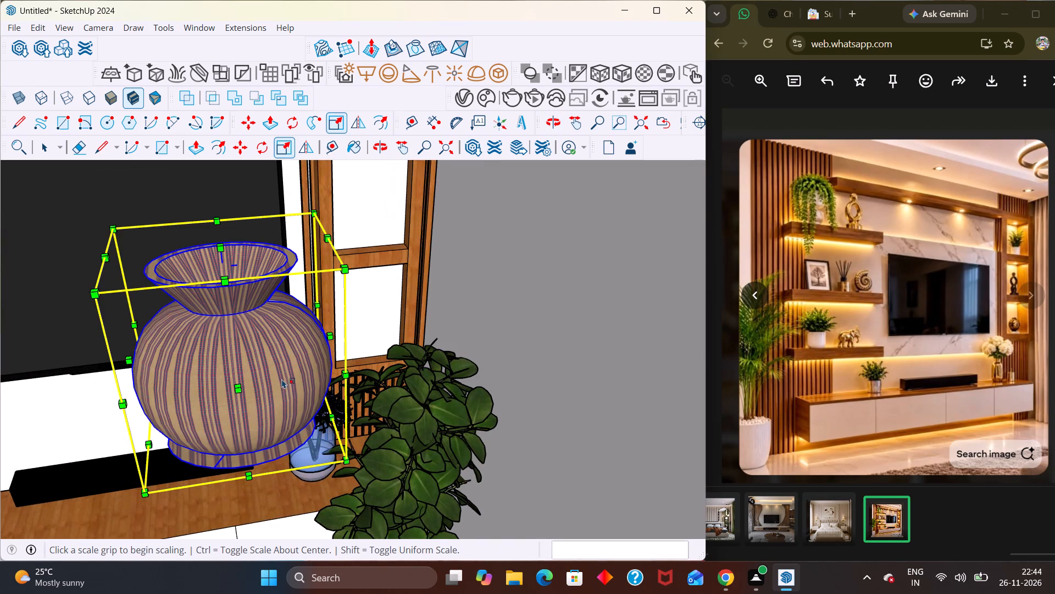
pyautogui.click(240, 394)
pyautogui.click(237, 359)
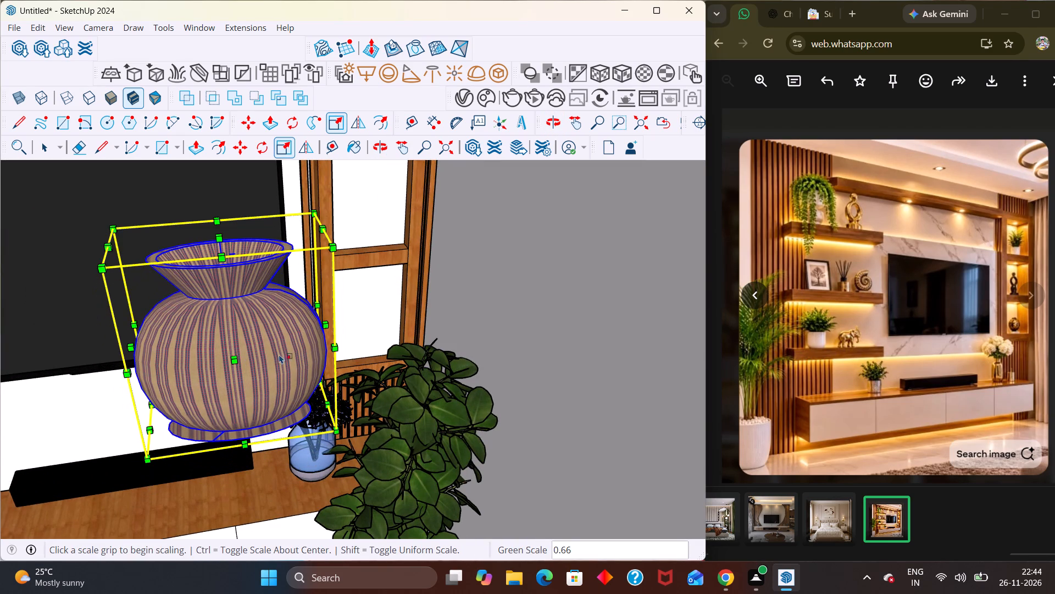
# Scale the striped vase to about 0.82 along the red axis and about 0.42 along the green axis.
pyautogui.click(325, 323)
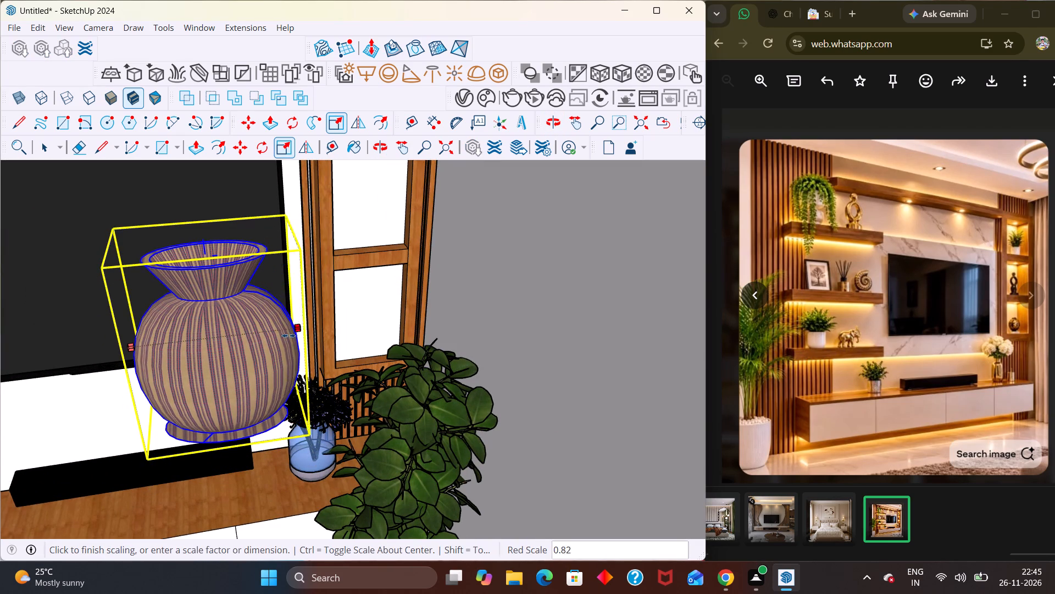
pyautogui.click(285, 335)
pyautogui.click(208, 368)
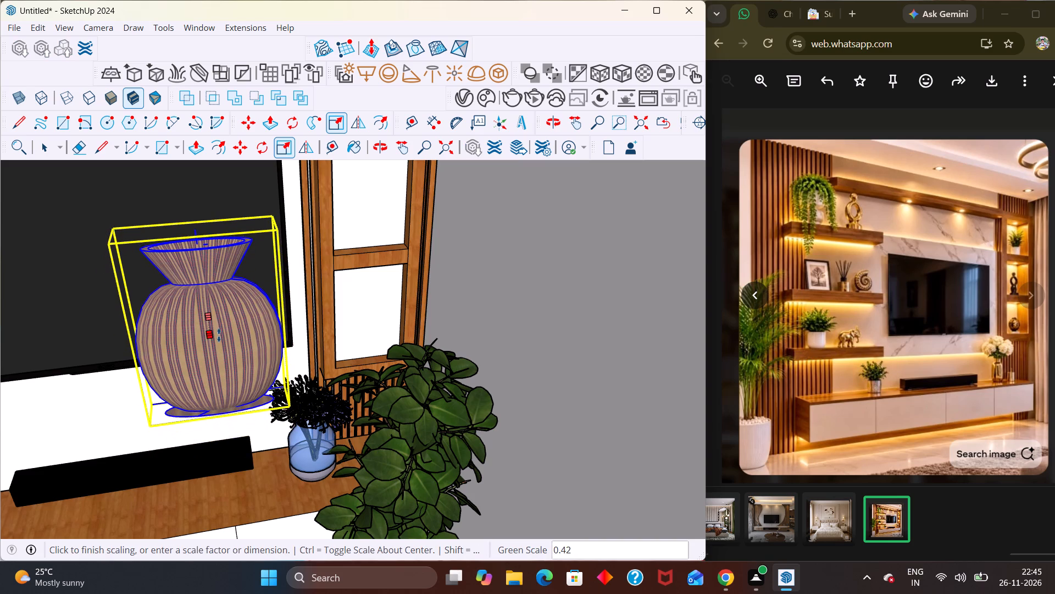
pyautogui.click(219, 333)
# Stretch the flattened vase's depth along the green axis to restore a rounder body.
pyautogui.moveTo(242, 332); pyautogui.dragTo(331, 447, button='middle')
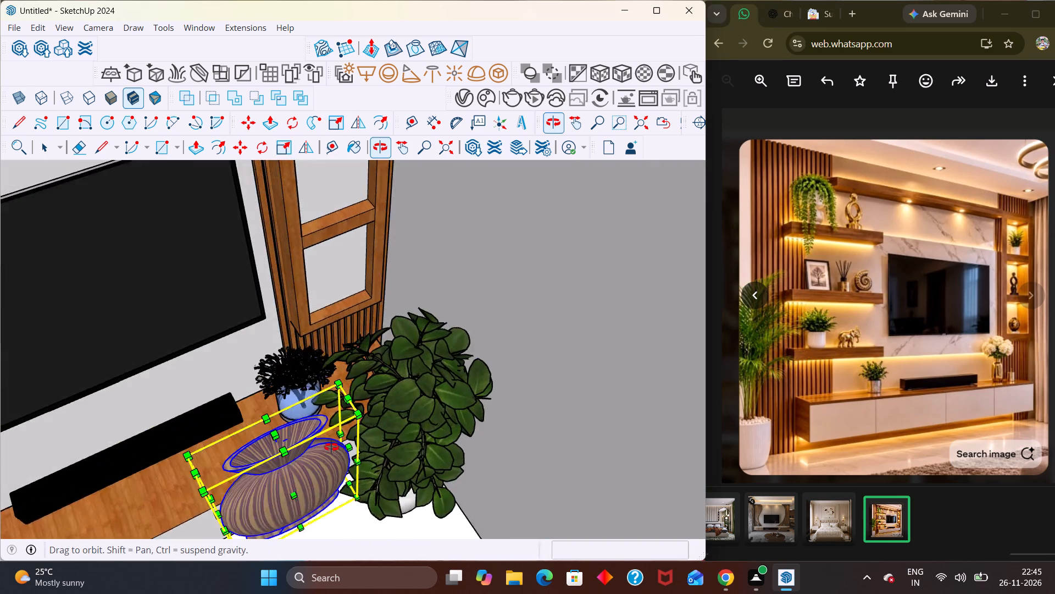
pyautogui.moveTo(331, 447); pyautogui.dragTo(418, 391, button='middle')
pyautogui.moveTo(426, 438); pyautogui.dragTo(537, 407, button='middle')
pyautogui.click(492, 351)
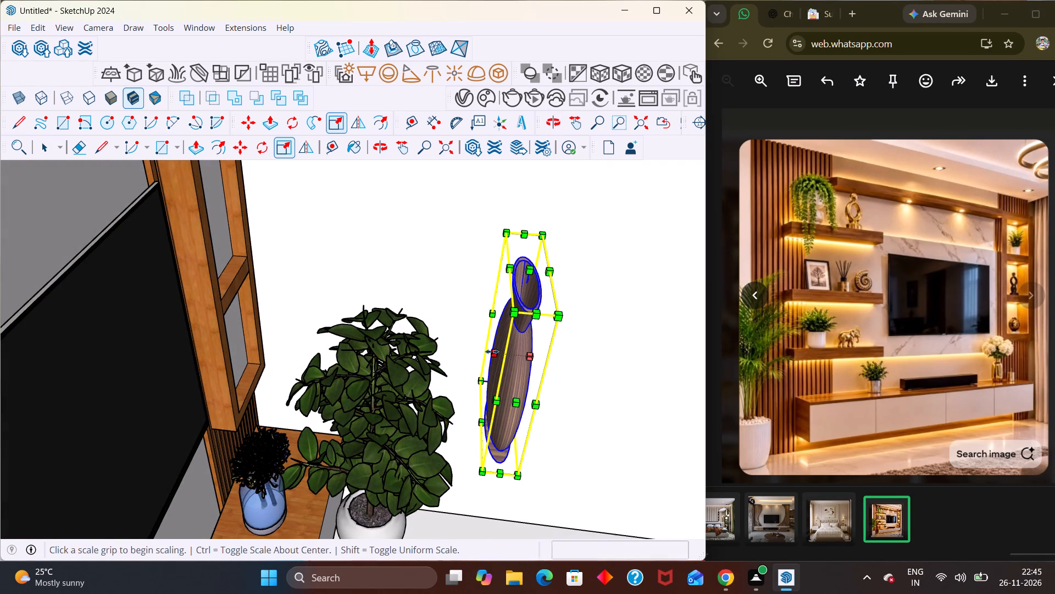
pyautogui.click(417, 345)
# Move the striped vase by its base corner to the shelf edge below the potted plant in the display unit beside the TV.
pyautogui.moveTo(501, 420); pyautogui.dragTo(229, 404, button='middle')
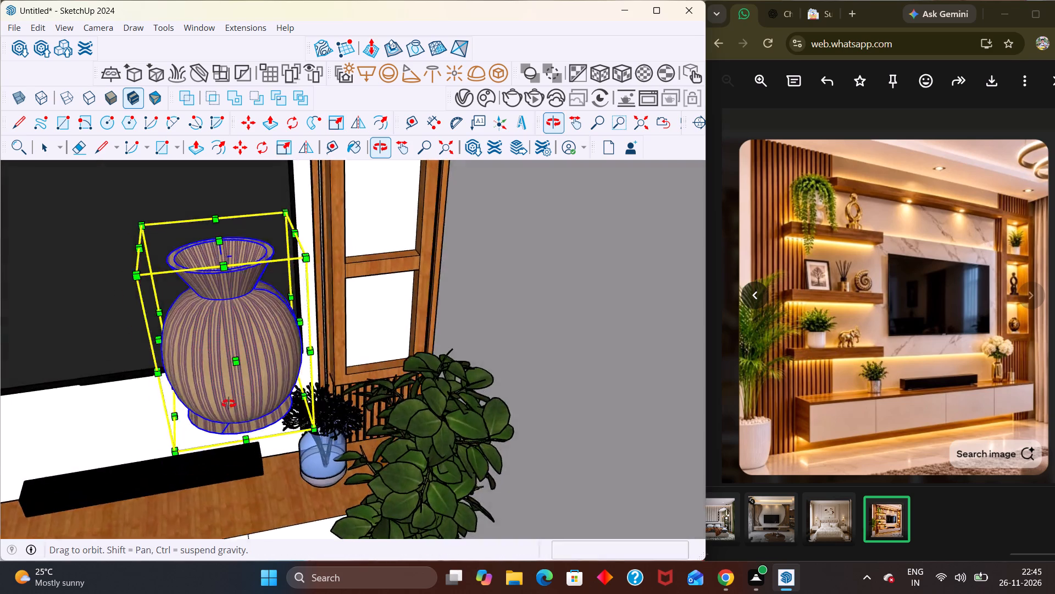
pyautogui.moveTo(229, 404); pyautogui.dragTo(262, 372, button='middle')
pyautogui.scroll(-10, 255, 356)
pyautogui.press('m')
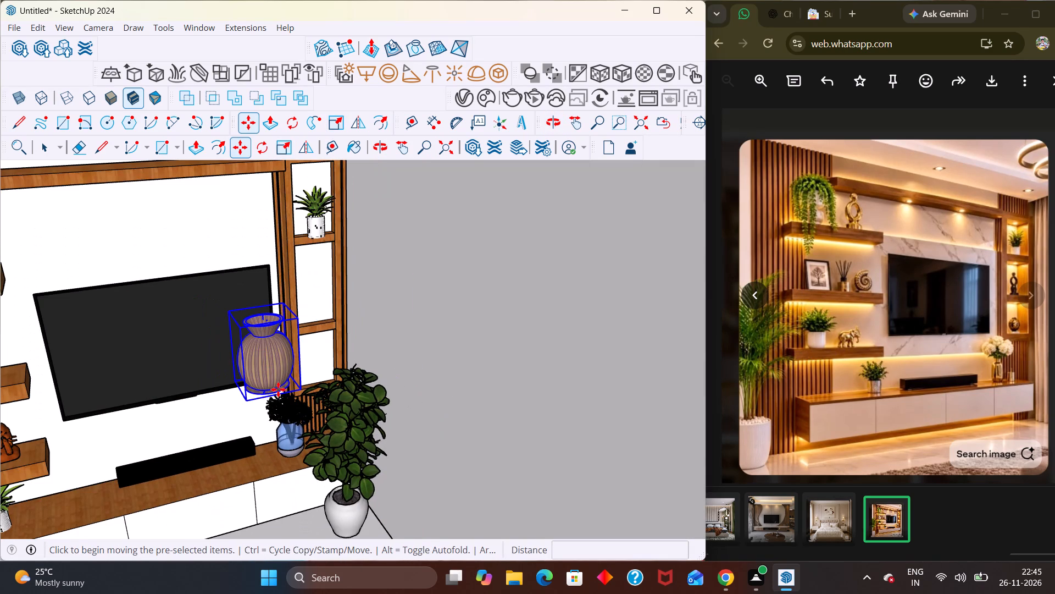
pyautogui.click(304, 393)
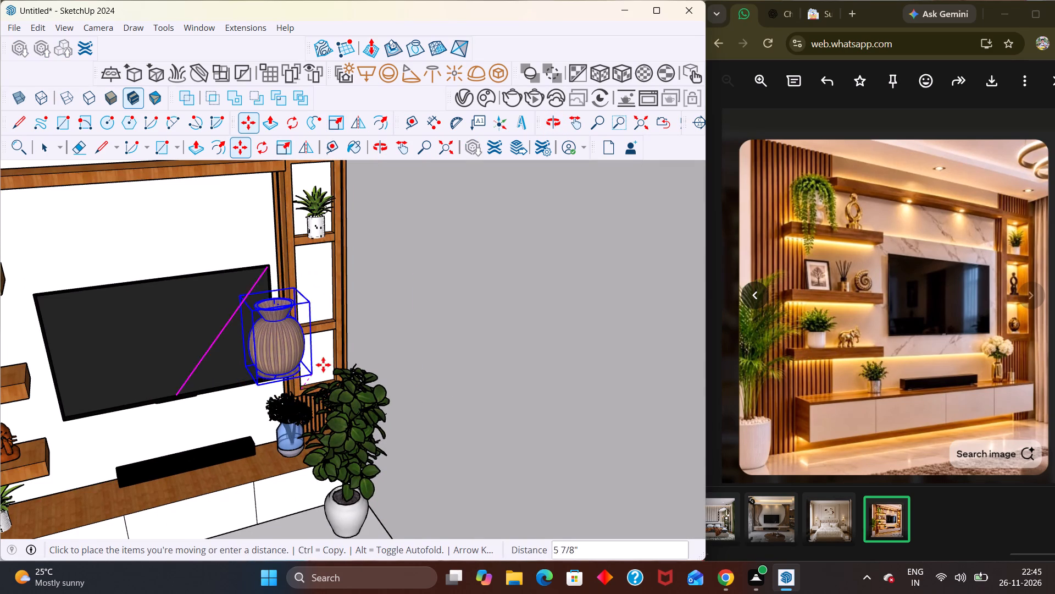
pyautogui.moveTo(337, 313); pyautogui.dragTo(296, 383, button='middle')
pyautogui.scroll(4, 296, 409)
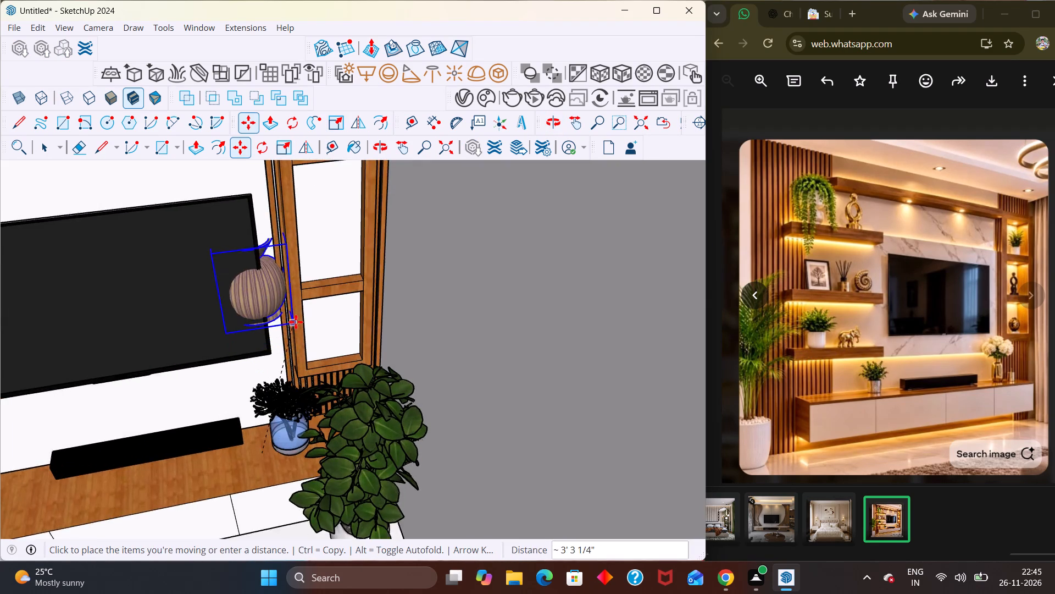
pyautogui.scroll(2, 296, 322)
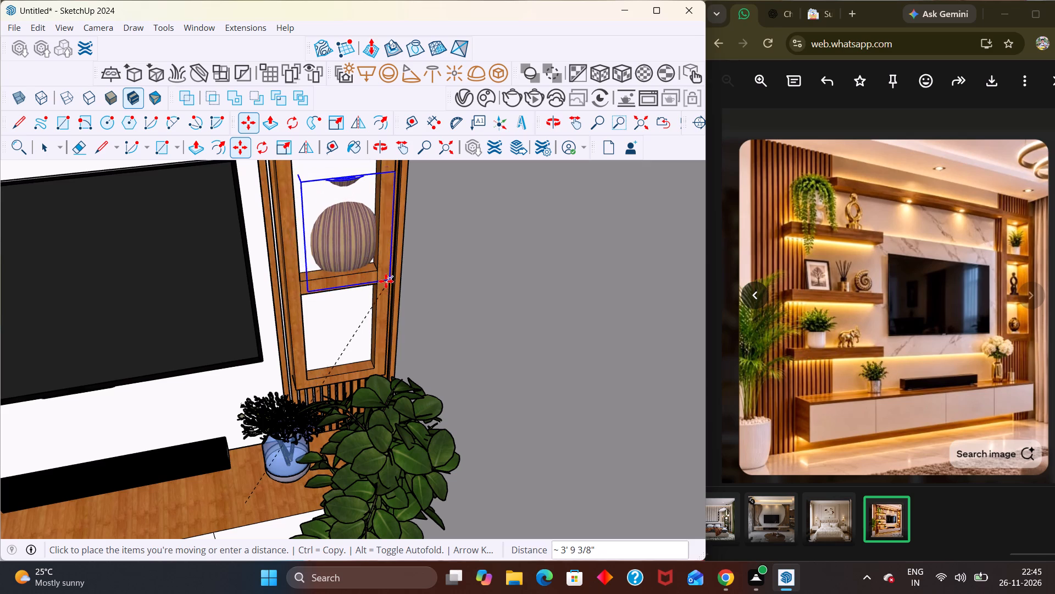
pyautogui.moveTo(383, 320); pyautogui.dragTo(373, 480, button='middle')
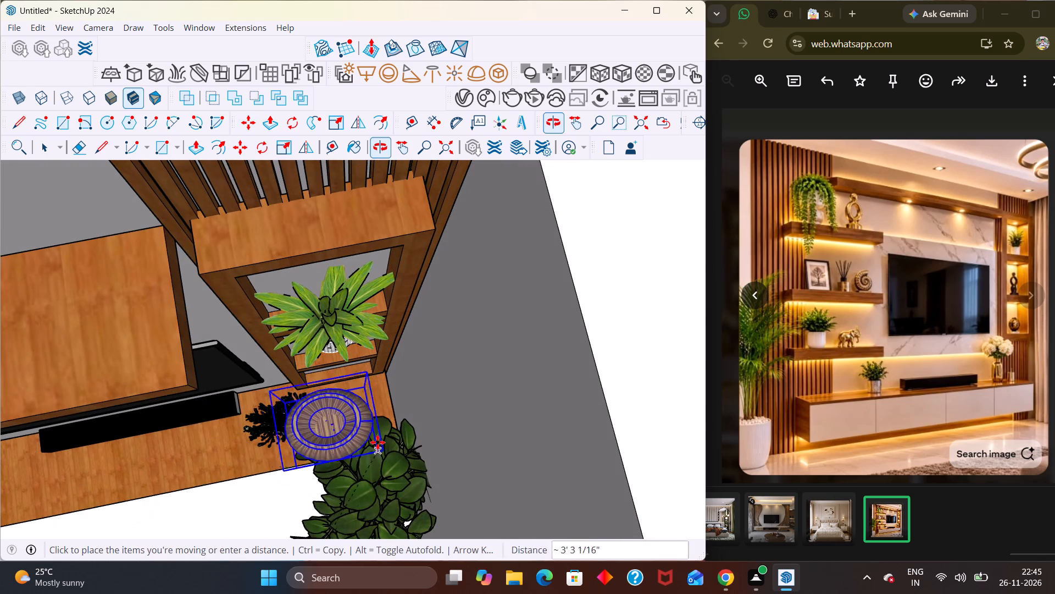
pyautogui.moveTo(384, 415); pyautogui.dragTo(374, 332, button='middle')
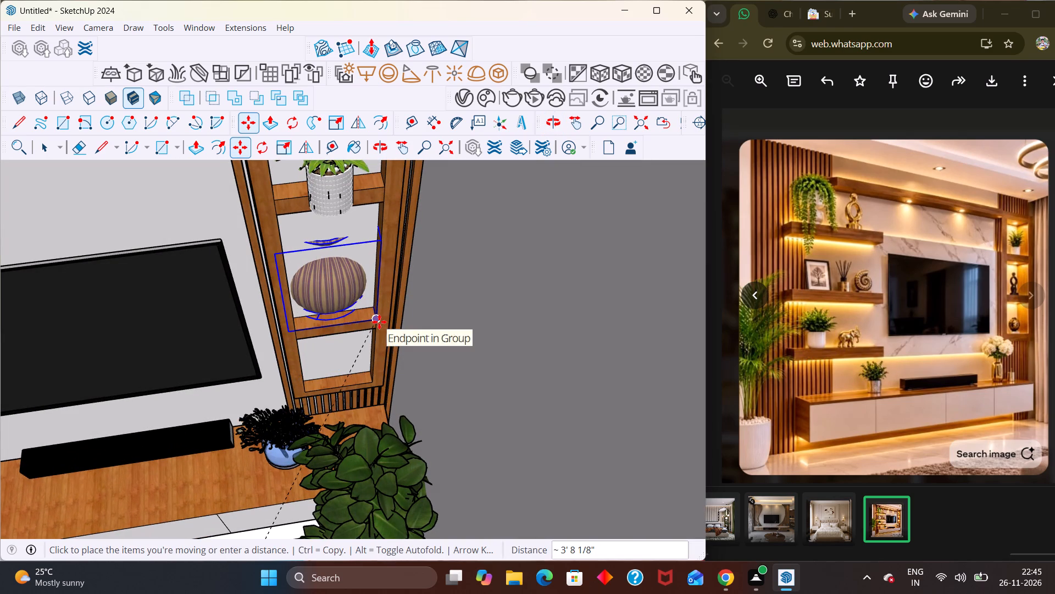
pyautogui.click(379, 322)
# Move the striped vase forward along the green axis so it comes out of the display unit's back.
pyautogui.press('m')
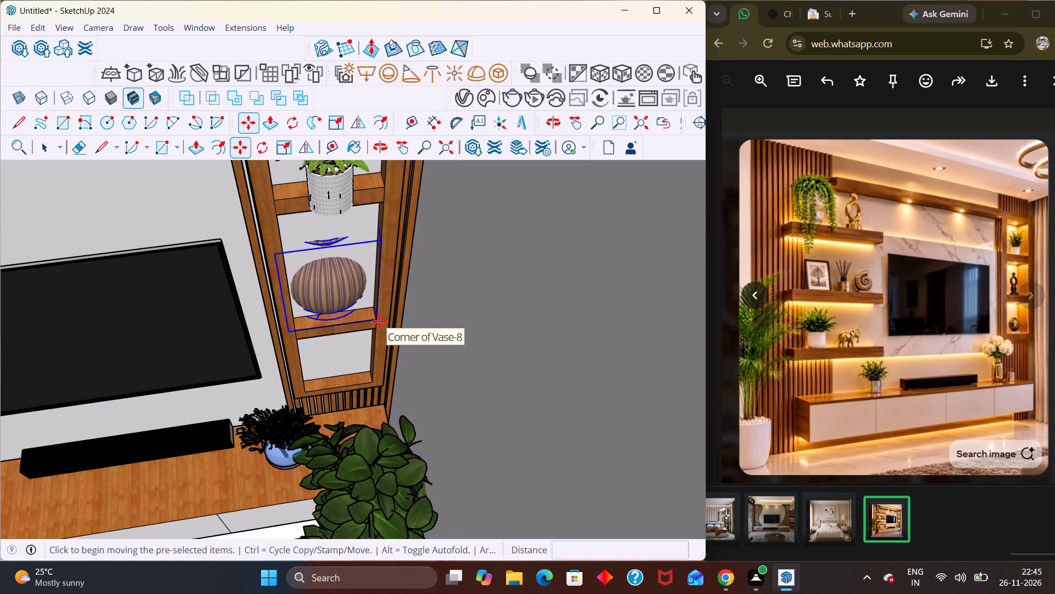
pyautogui.click(337, 289)
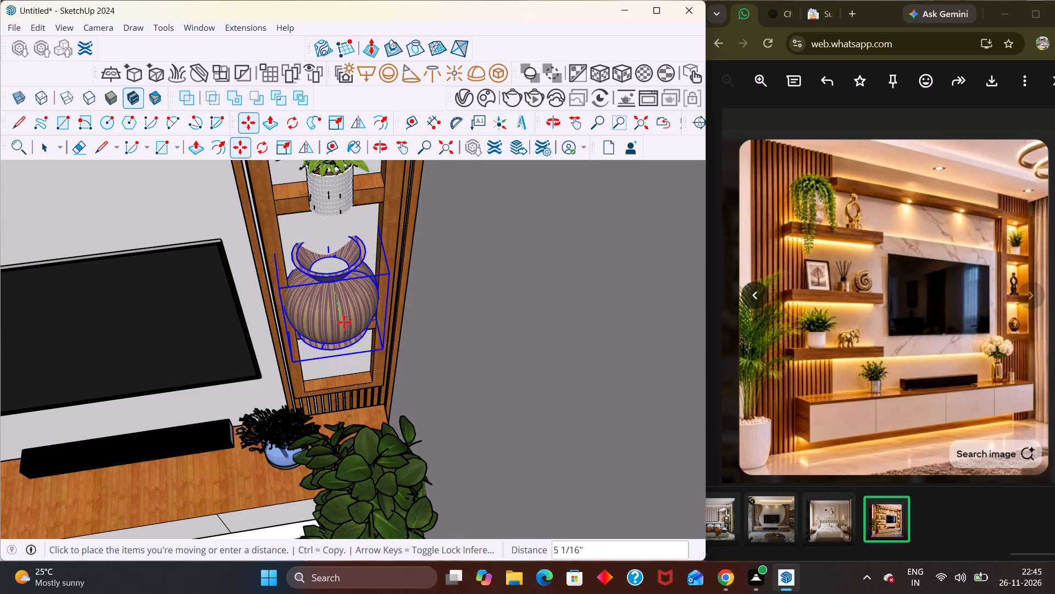
pyautogui.click(348, 335)
# Examine how the striped vase's base and width sit against the display unit's shelf and frame.
pyautogui.moveTo(332, 371); pyautogui.dragTo(329, 348, button='middle')
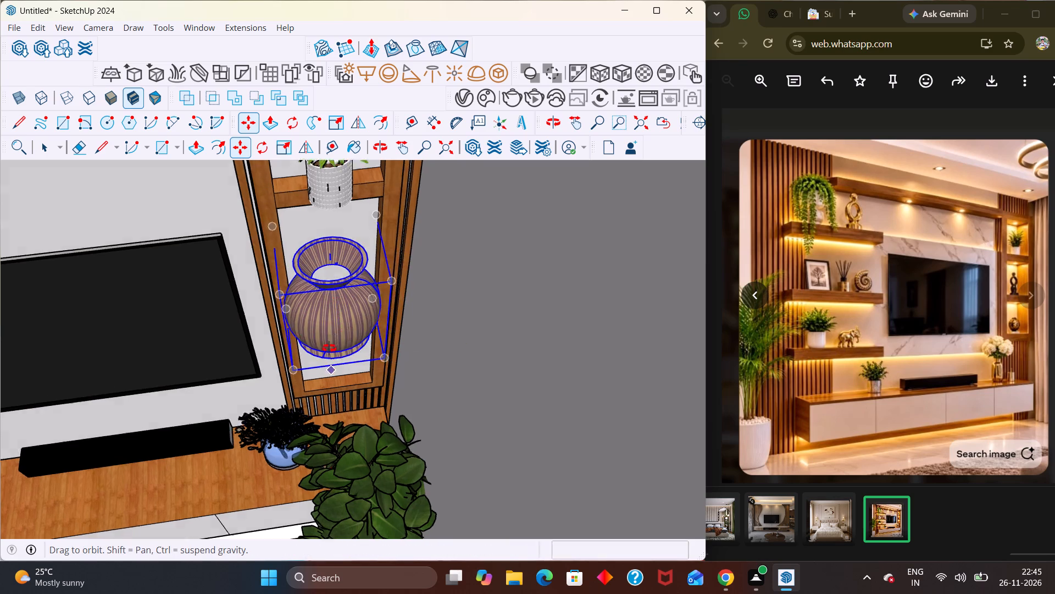
pyautogui.moveTo(329, 348); pyautogui.dragTo(323, 260, button='middle')
pyautogui.scroll(-5, 322, 252)
pyautogui.scroll(1, 334, 332)
pyautogui.scroll(-4, 334, 332)
pyautogui.moveTo(335, 331); pyautogui.dragTo(336, 272, button='middle')
pyautogui.scroll(9, 335, 290)
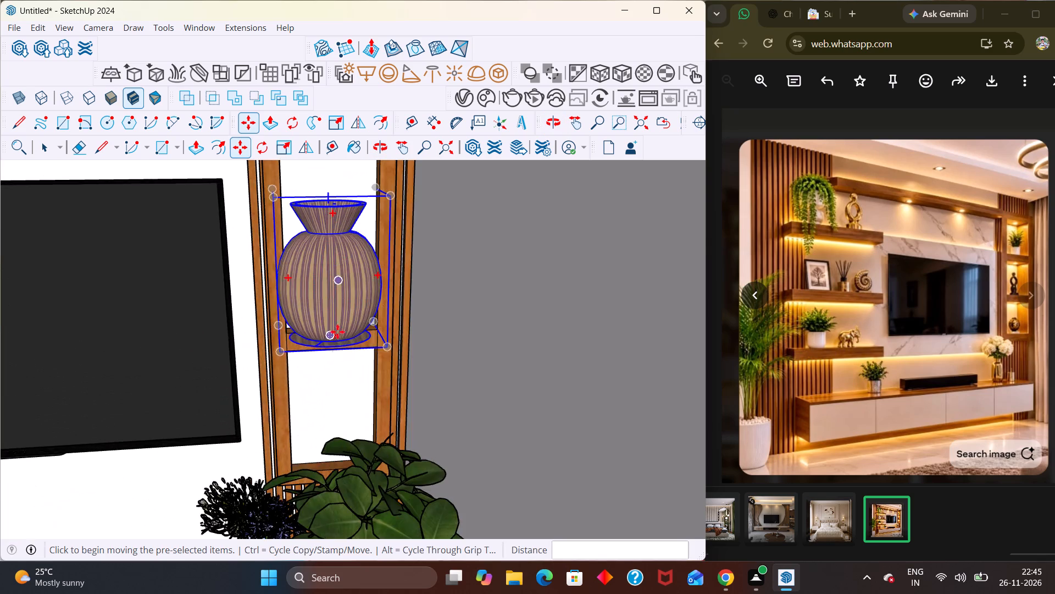
pyautogui.moveTo(333, 359); pyautogui.dragTo(322, 254, button='middle')
pyautogui.scroll(6, 323, 263)
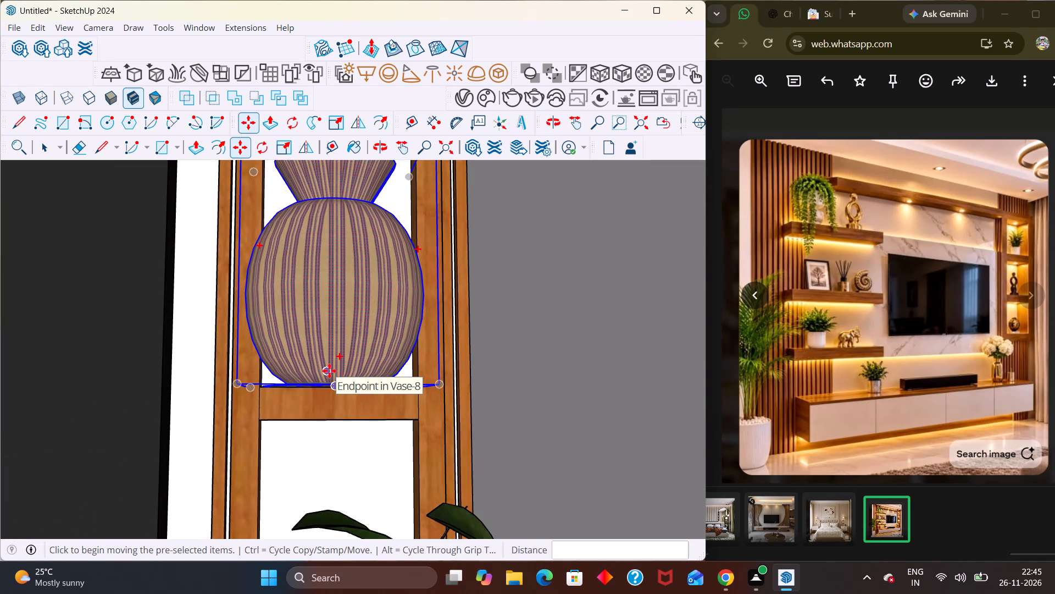
# Scale the striped vase's depth to about 0.62 along the green axis to suit the display unit.
pyautogui.press('s')
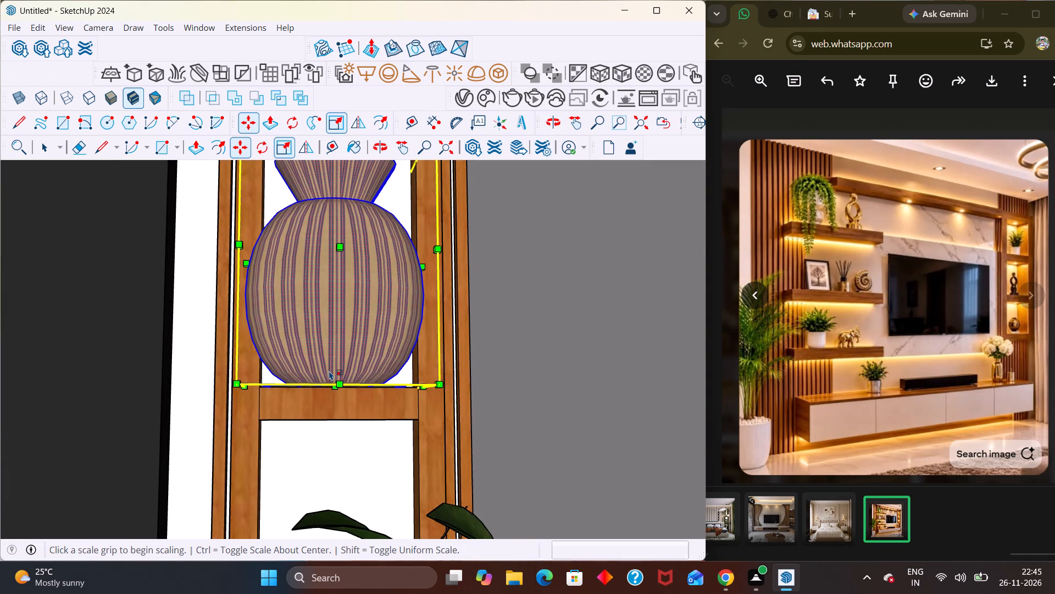
pyautogui.scroll(-3, 323, 384)
pyautogui.scroll(1, 320, 411)
pyautogui.scroll(-2, 320, 413)
pyautogui.moveTo(337, 346); pyautogui.dragTo(354, 537, button='middle')
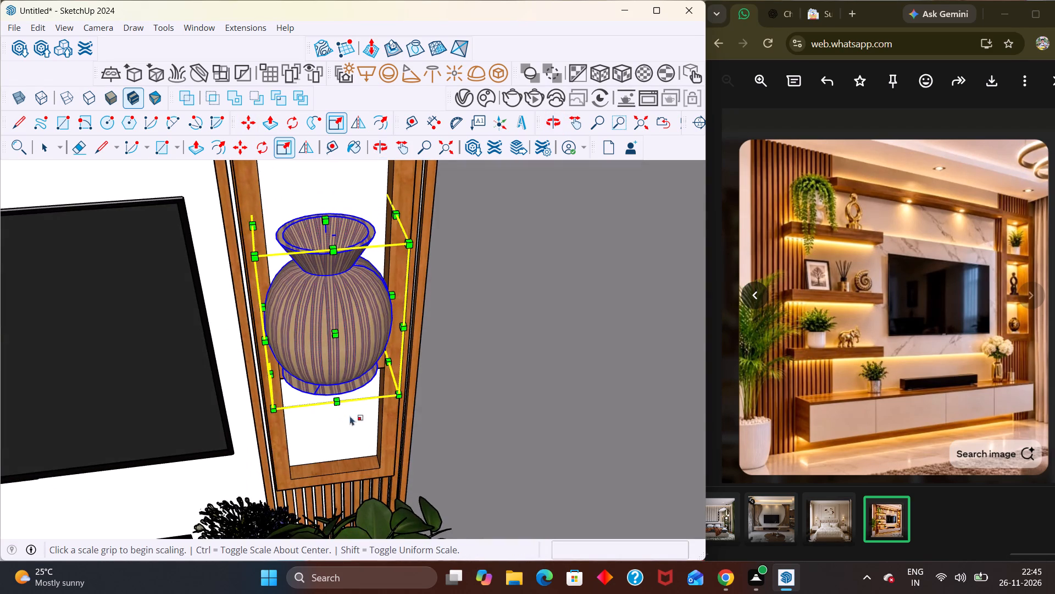
pyautogui.scroll(-3, 323, 276)
pyautogui.scroll(1, 324, 374)
pyautogui.scroll(-3, 324, 376)
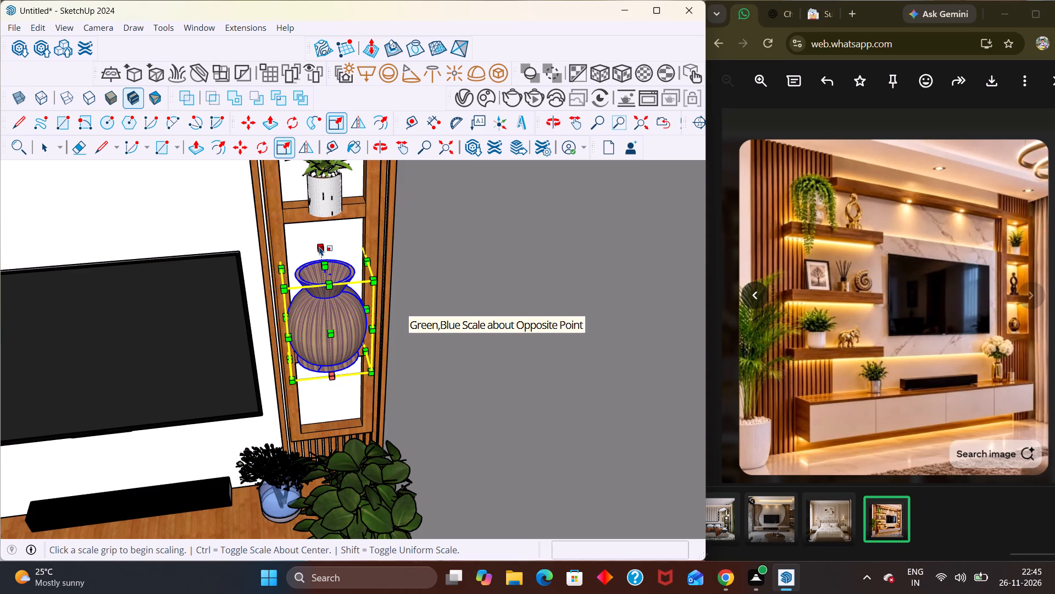
pyautogui.click(322, 293)
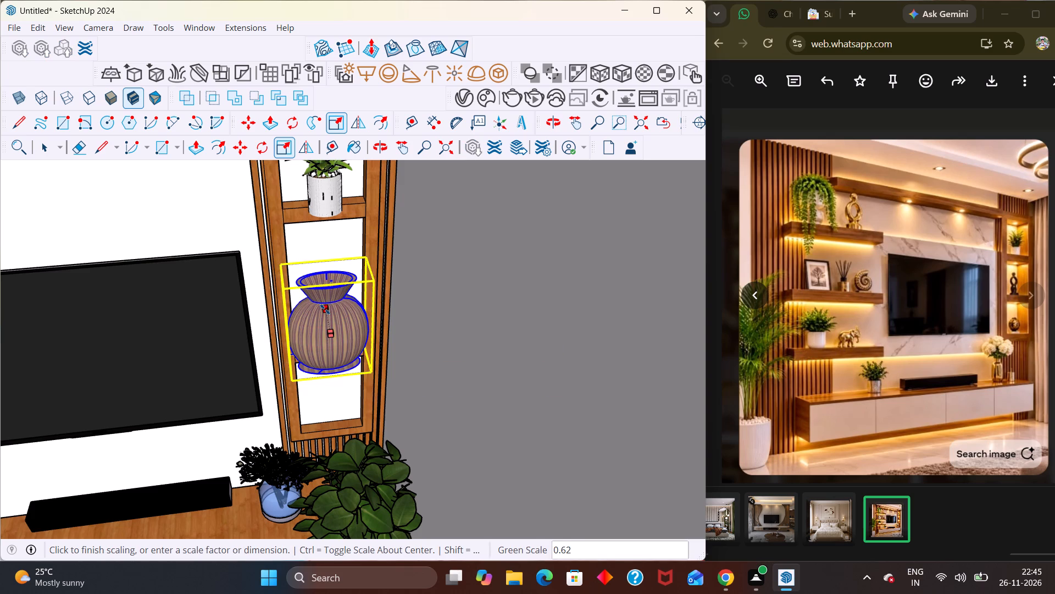
pyautogui.click(325, 309)
# Narrow the striped vase along the red axis to 0.80 from one side and about 0.84 from the other, within the display opening.
pyautogui.click(373, 315)
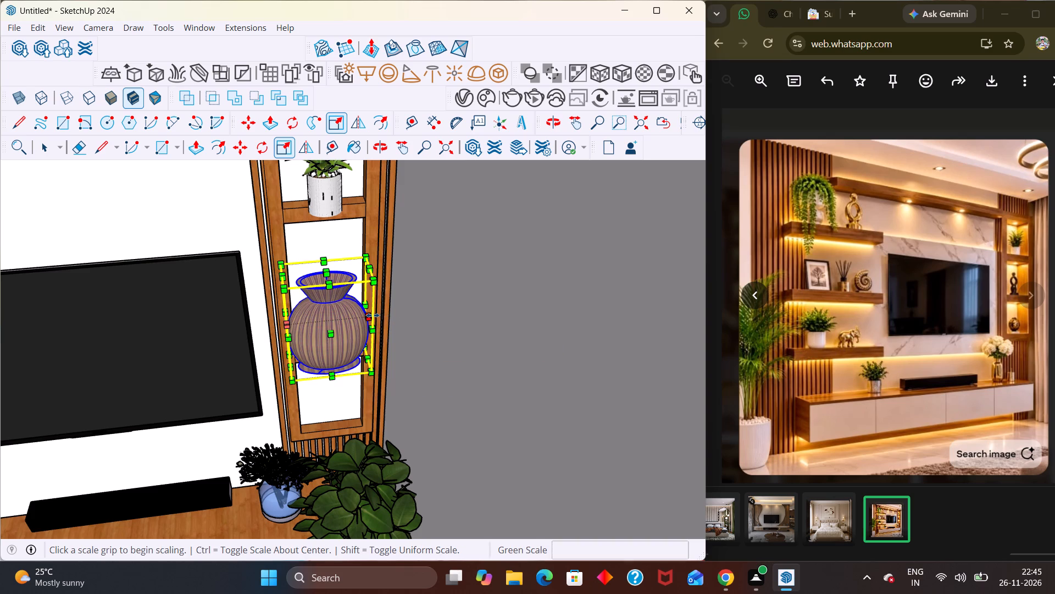
pyautogui.click(352, 313)
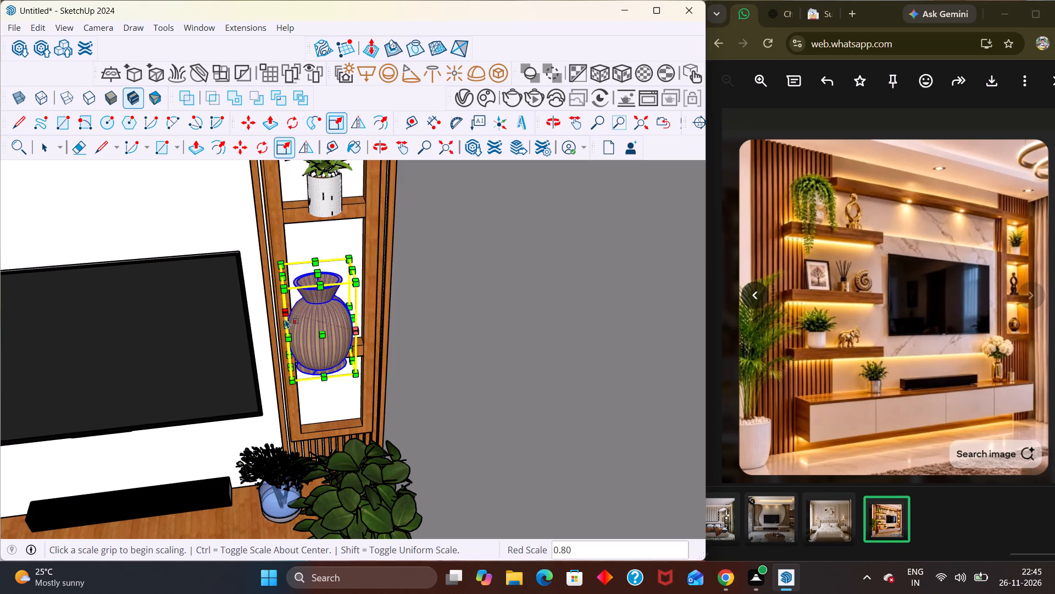
pyautogui.click(288, 325)
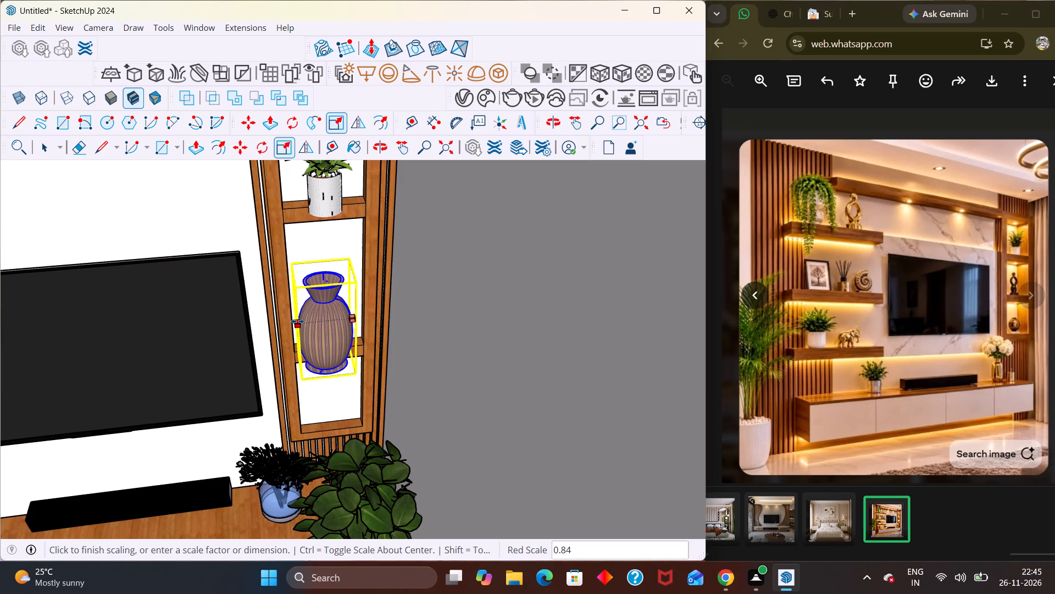
pyautogui.click(297, 321)
pyautogui.scroll(2, 326, 363)
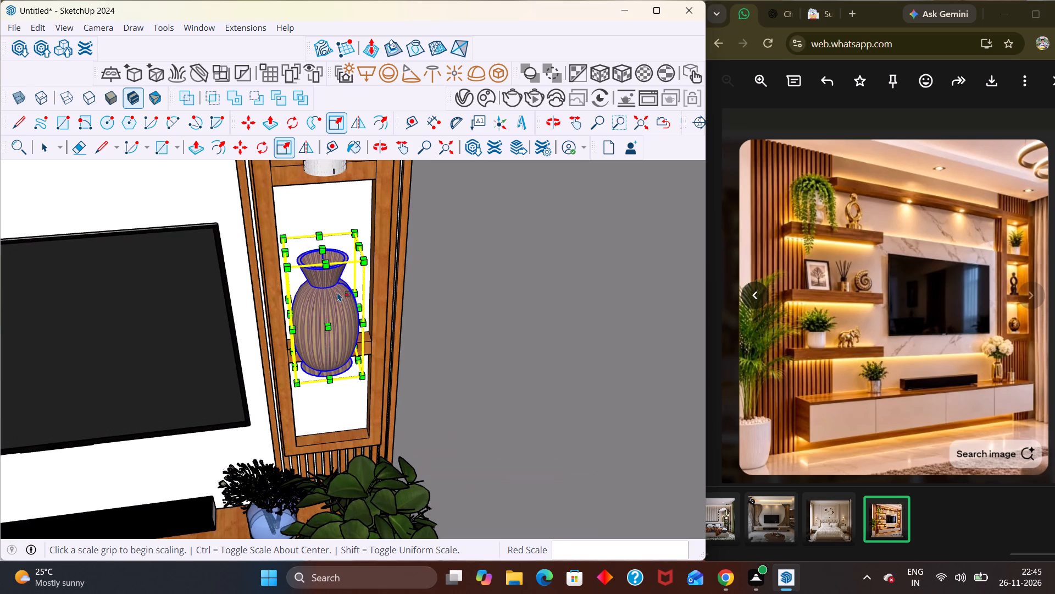
# Shorten the striped vase along the blue axis to about 0.61 of its height by raising its base.
pyautogui.click(325, 366)
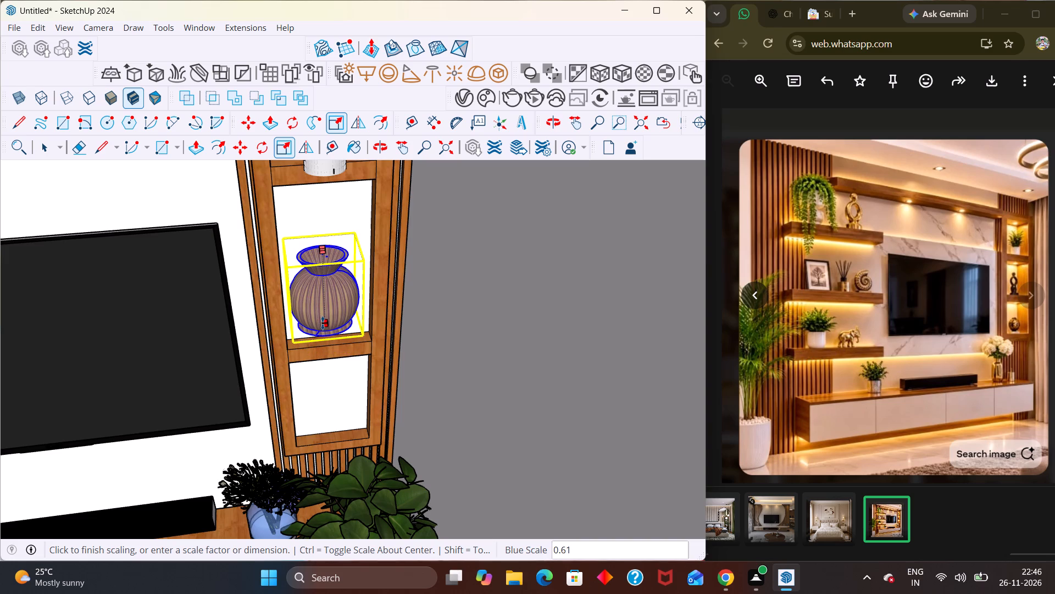
pyautogui.click(323, 324)
pyautogui.scroll(-3, 331, 324)
pyautogui.scroll(1, 346, 321)
pyautogui.scroll(-5, 346, 321)
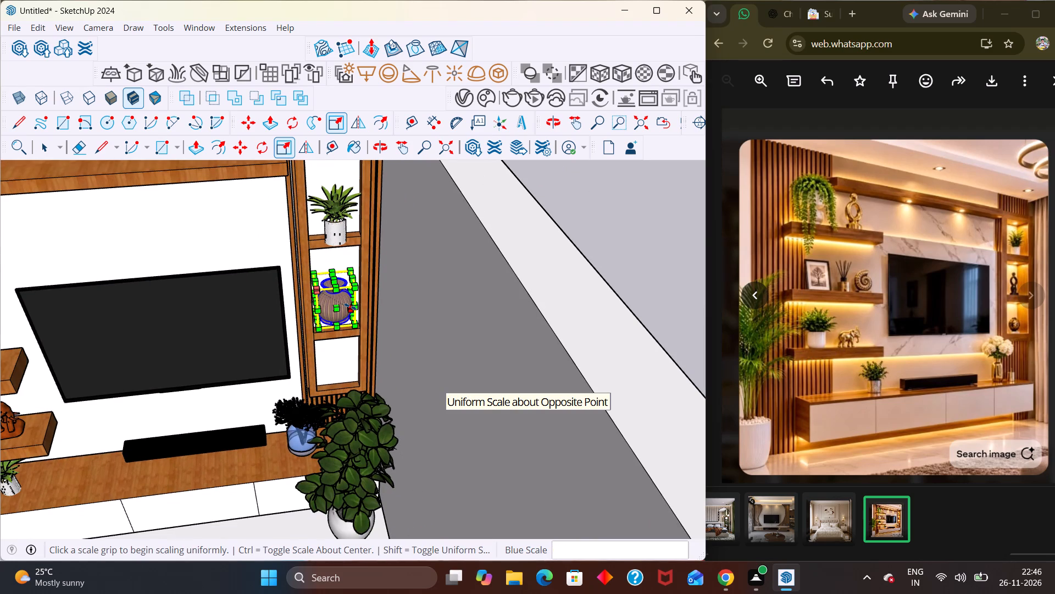
pyautogui.press('space')
pyautogui.scroll(-5, 344, 305)
pyautogui.click(557, 287)
# Move the striped vase straight down so its base rests on the shelf in the middle opening of the display unit.
pyautogui.moveTo(304, 405); pyautogui.dragTo(319, 268, button='middle')
pyautogui.scroll(4, 306, 310)
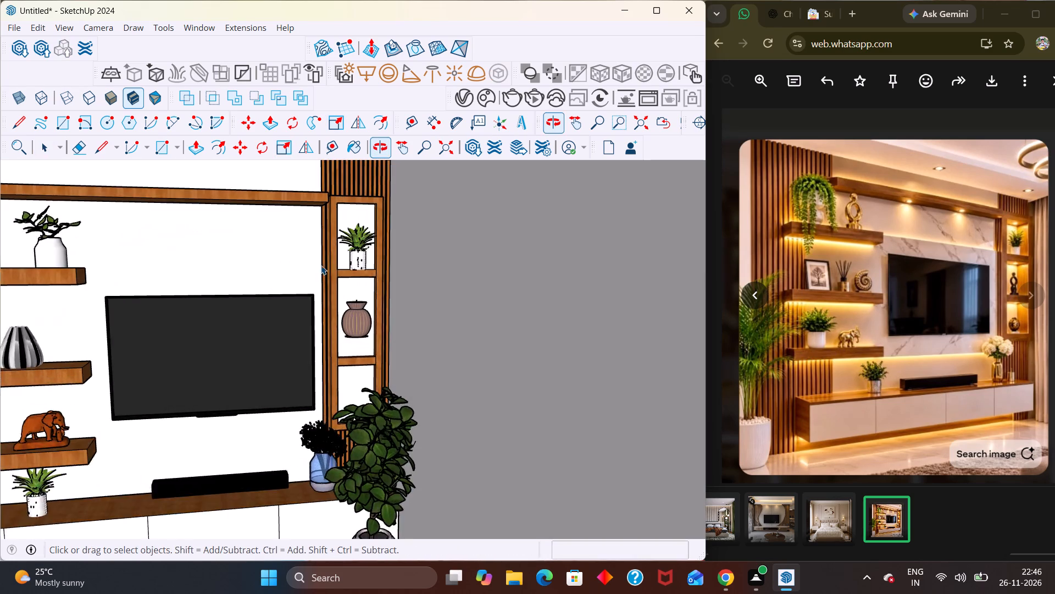
pyautogui.scroll(1, 360, 383)
pyautogui.scroll(2, 359, 322)
pyautogui.click(359, 322)
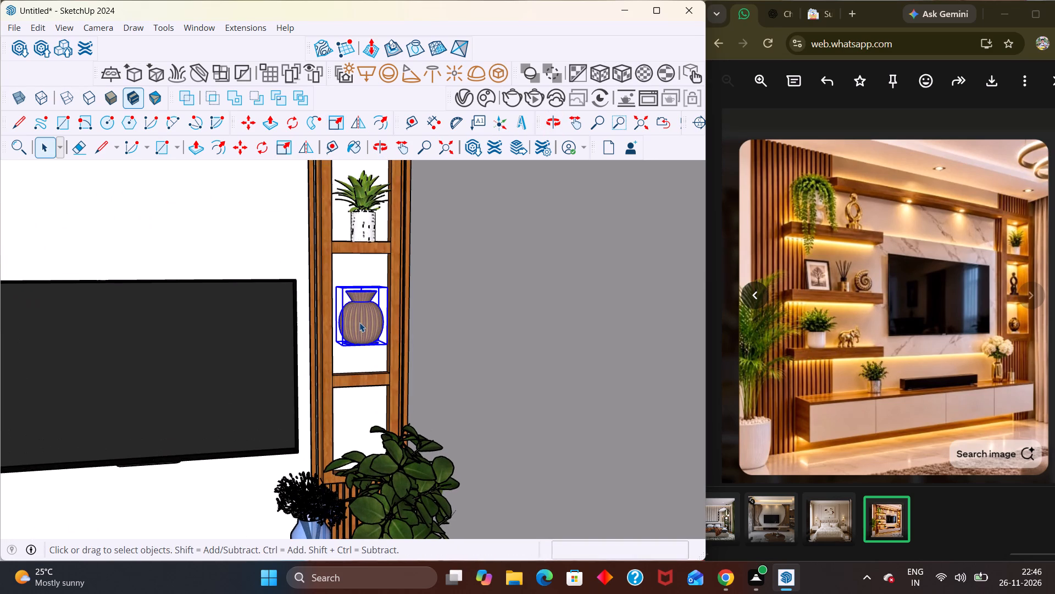
pyautogui.press('m')
pyautogui.scroll(3, 358, 359)
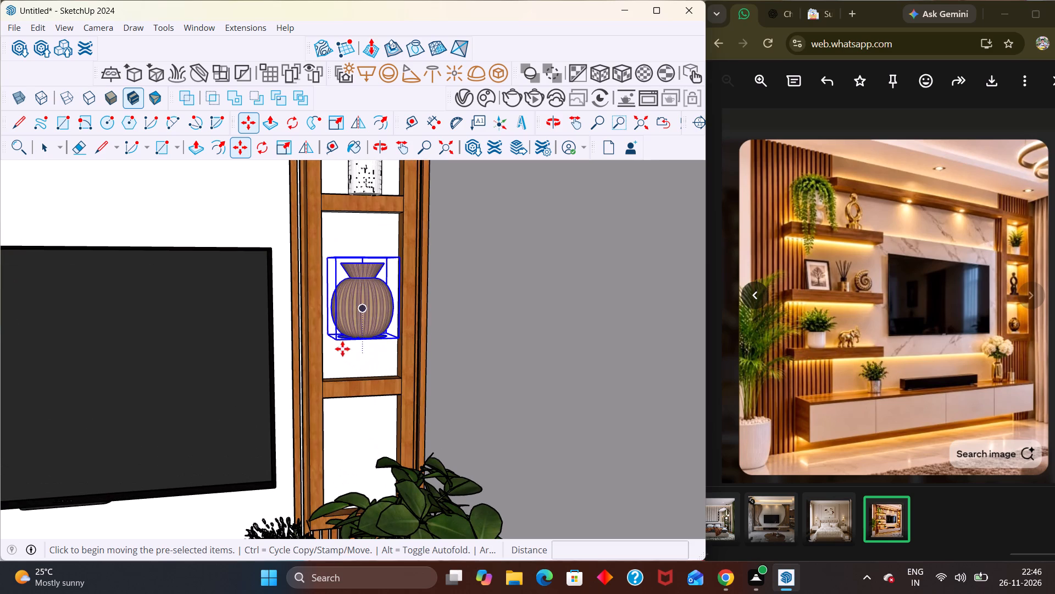
pyautogui.click(343, 345)
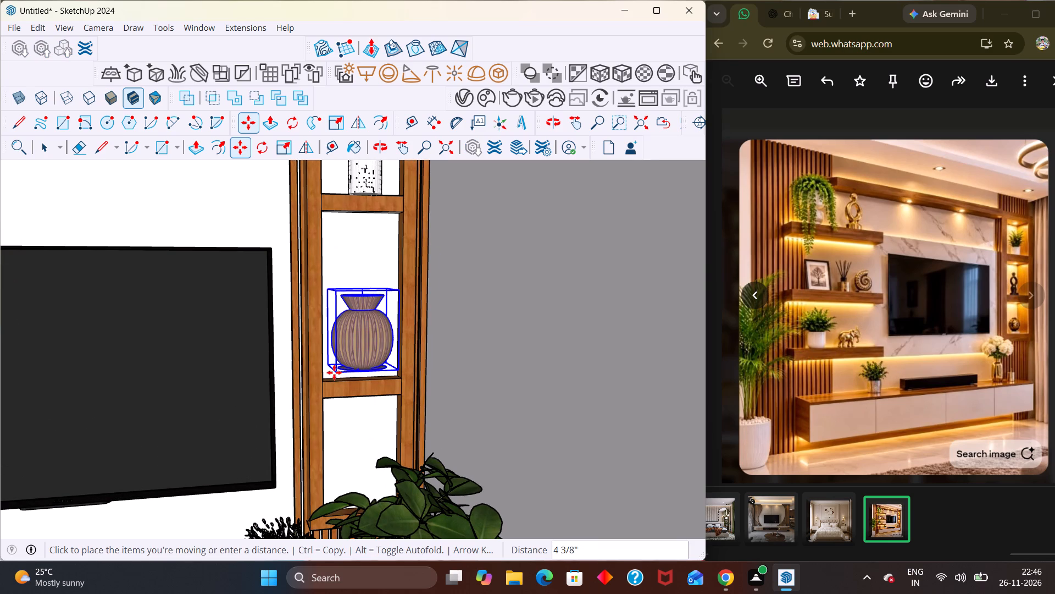
pyautogui.click(332, 380)
pyautogui.scroll(-4, 331, 376)
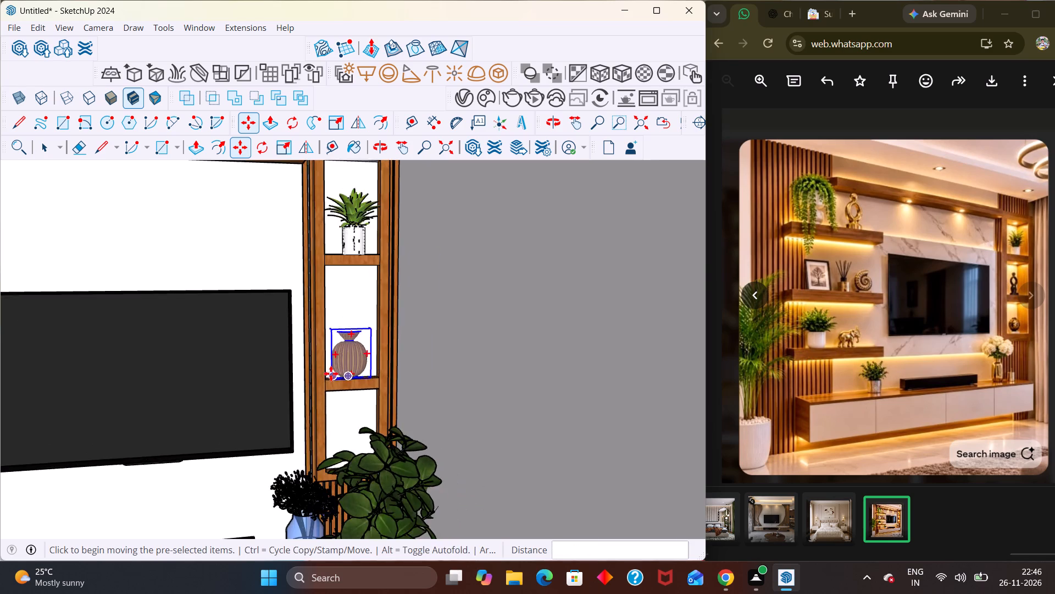
pyautogui.scroll(-4, 331, 373)
pyautogui.press('space')
pyautogui.scroll(-2, 222, 359)
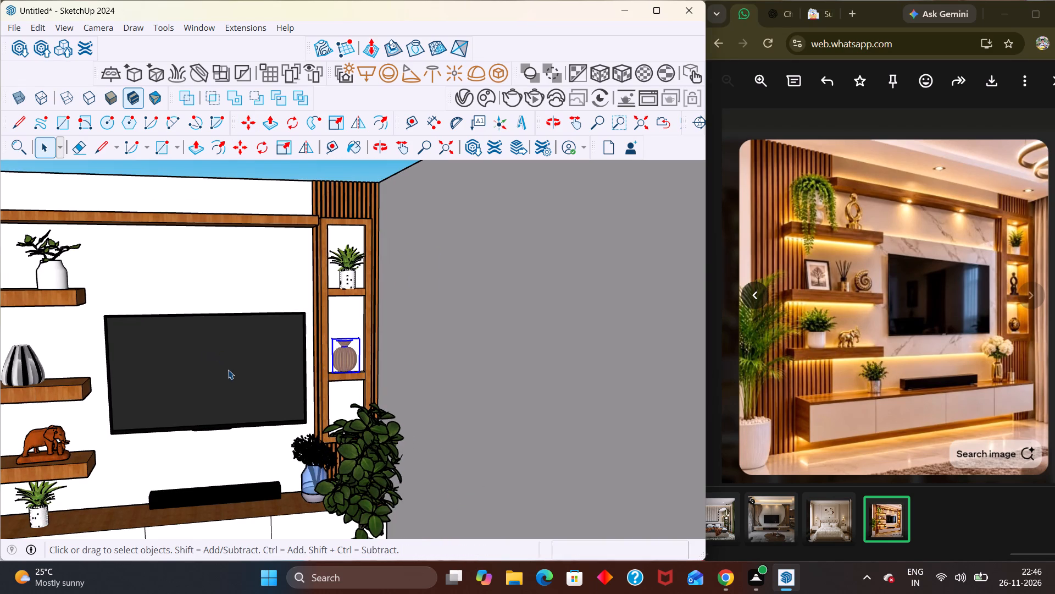
pyautogui.scroll(-6, 228, 370)
pyautogui.click(420, 397)
# Stretch the striped vase upward along the blue axis to about 1.61 of its height.
pyautogui.scroll(4, 195, 341)
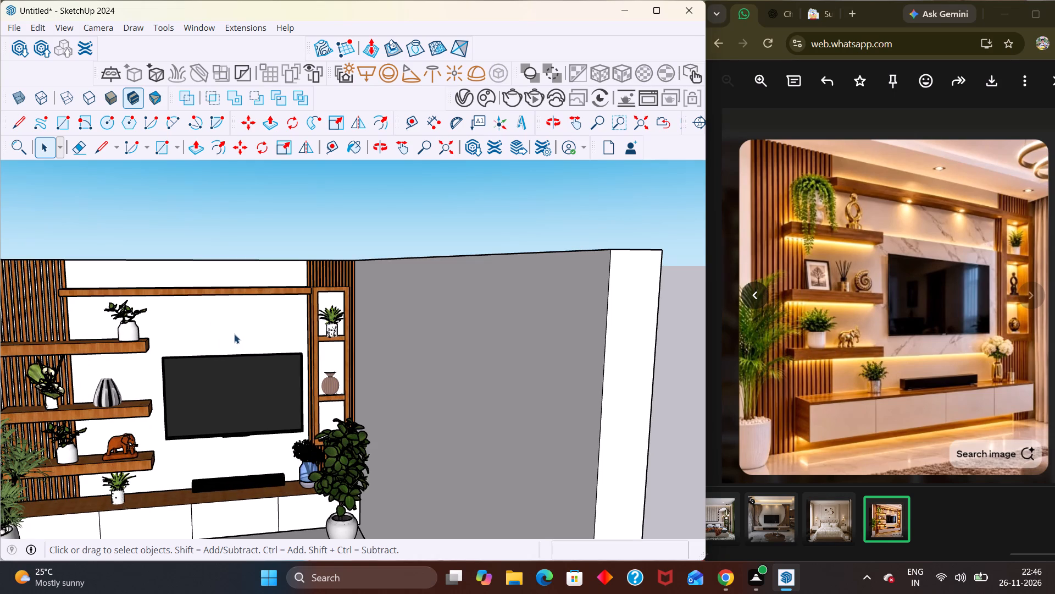
pyautogui.scroll(4, 335, 371)
pyautogui.click(324, 398)
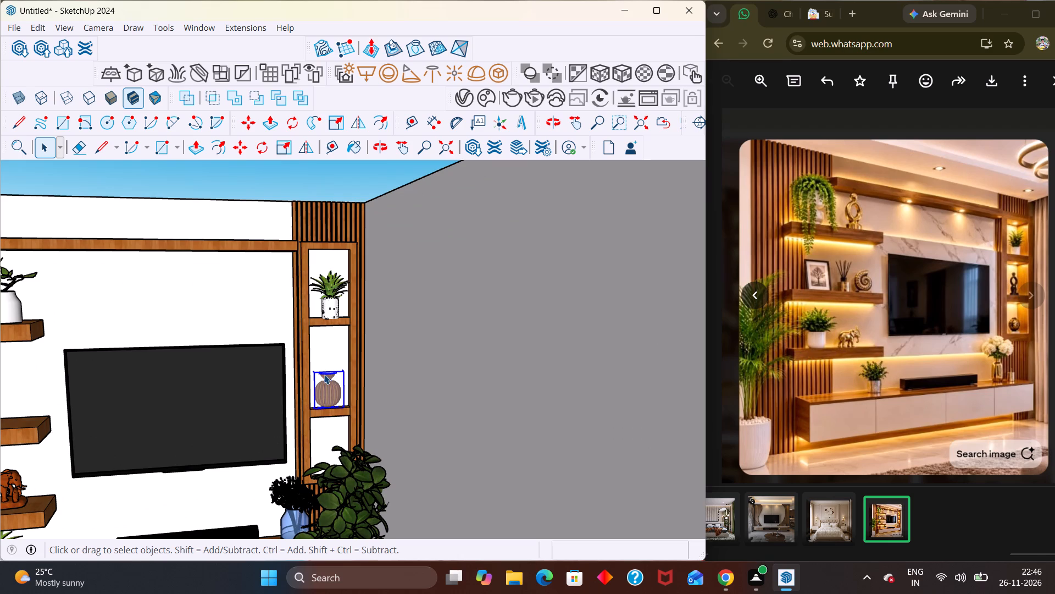
pyautogui.press('s')
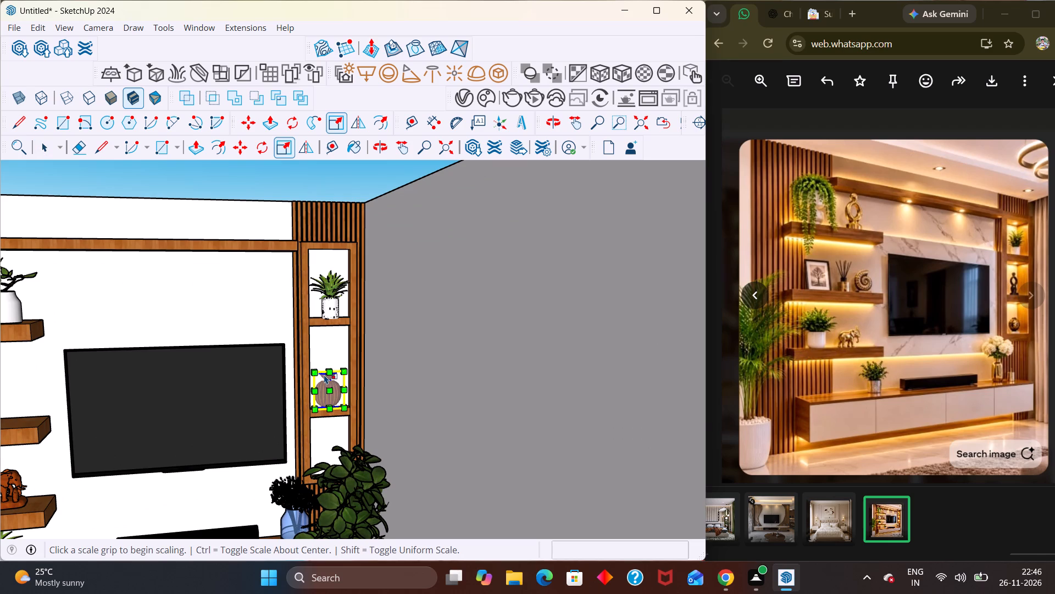
pyautogui.moveTo(323, 375); pyautogui.dragTo(332, 465, button='middle')
pyautogui.scroll(3, 335, 369)
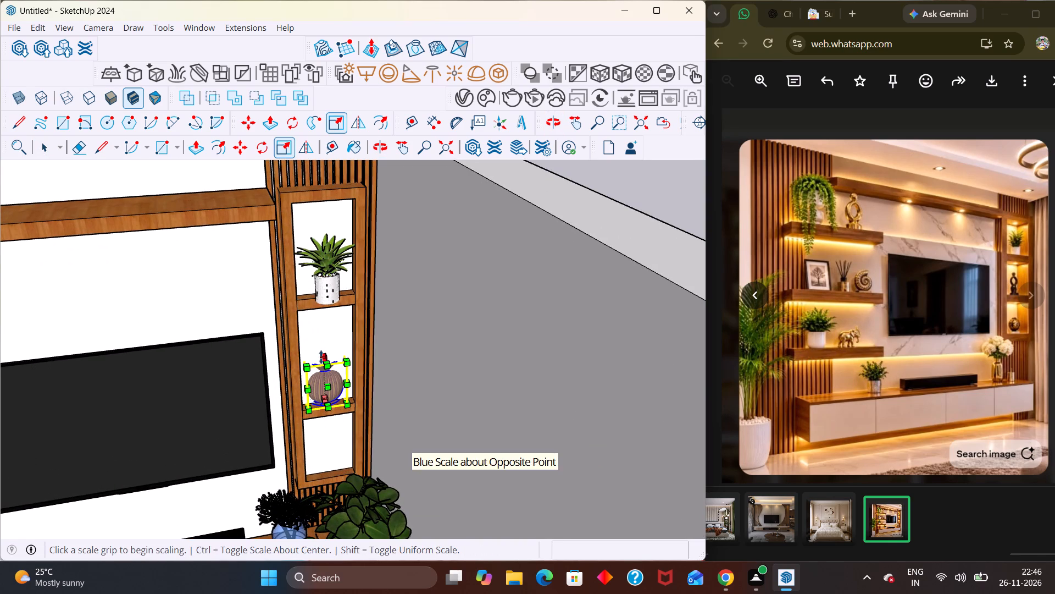
pyautogui.click(321, 357)
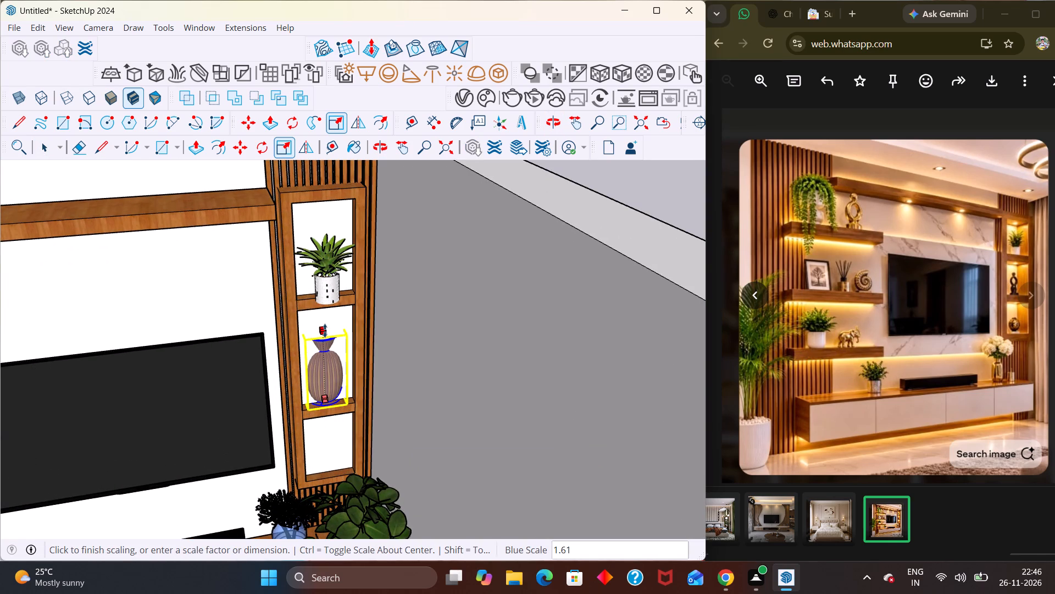
pyautogui.click(325, 331)
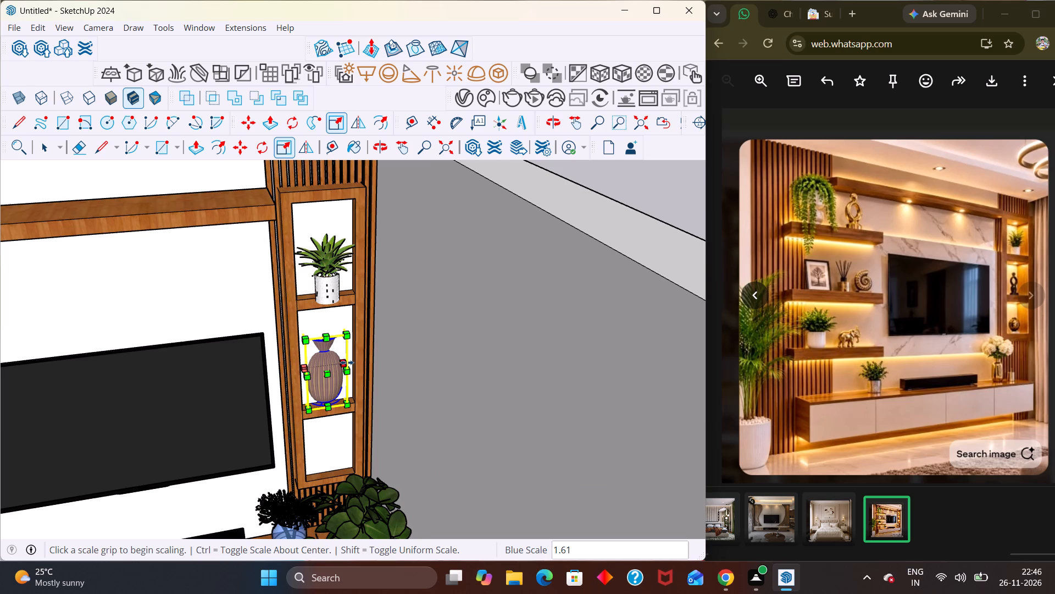
# Adjust the striped vase's width along the red axis from both sides to suit the display opening.
pyautogui.click(347, 362)
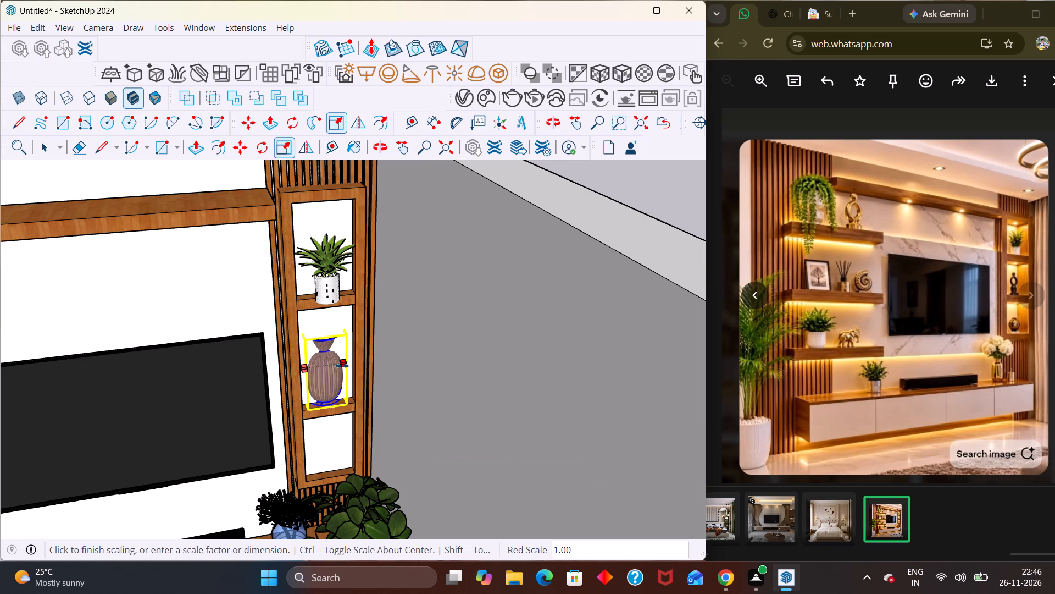
pyautogui.click(342, 366)
pyautogui.click(304, 369)
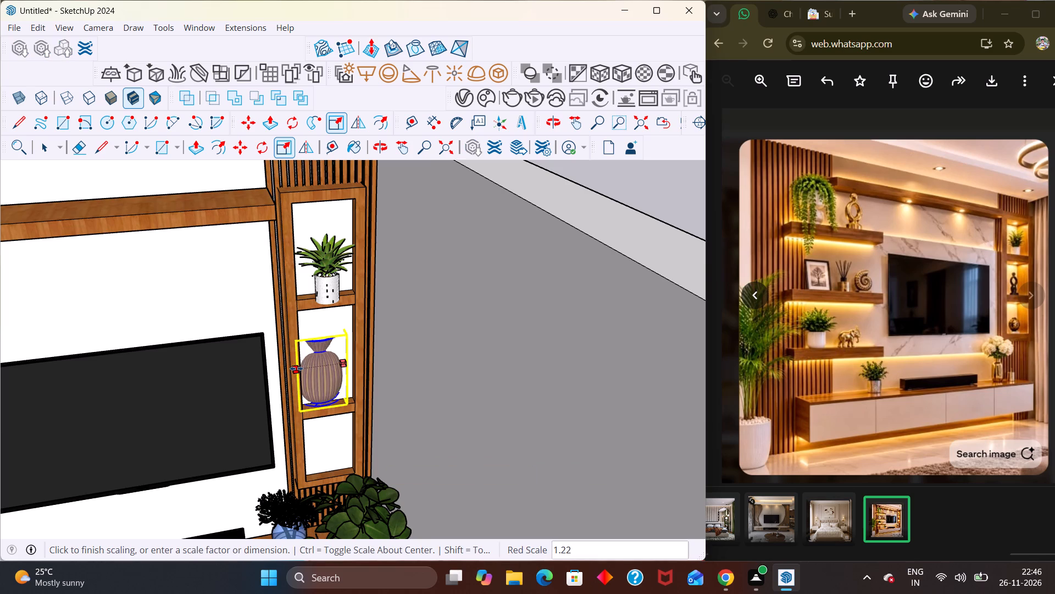
pyautogui.click(308, 370)
pyautogui.scroll(-4, 316, 370)
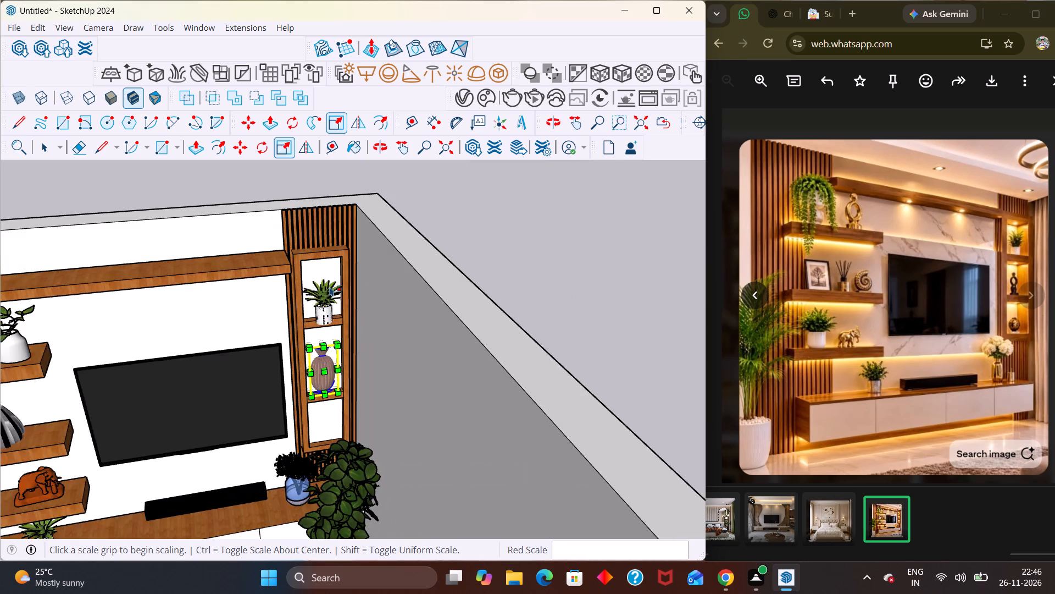
pyautogui.scroll(-4, 330, 287)
pyautogui.press('space')
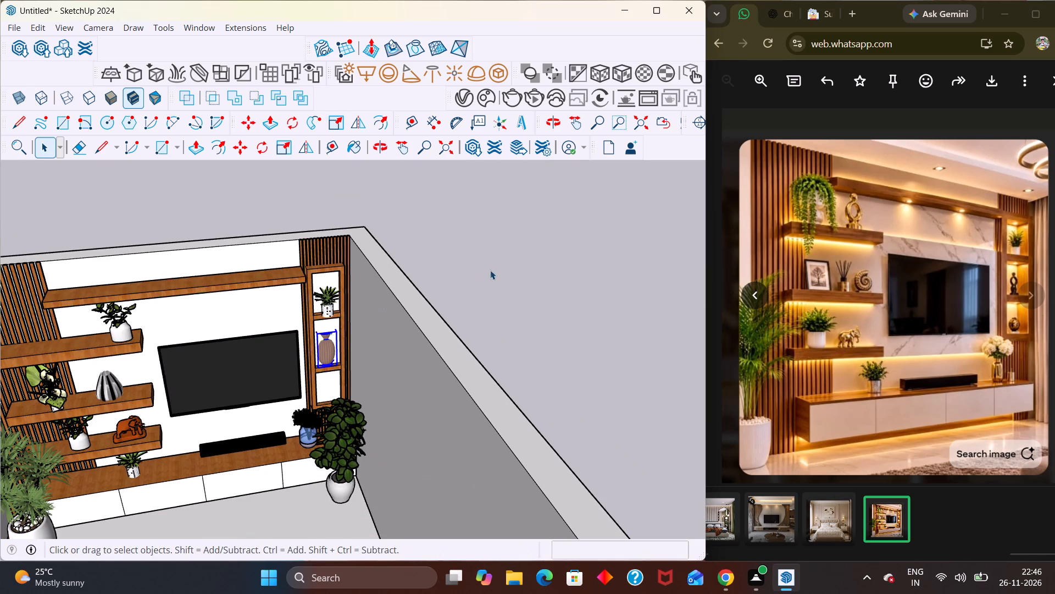
pyautogui.click(490, 270)
# Move the striped vase forward about 4 1/16" along the green axis on its display unit shelf.
pyautogui.scroll(8, 331, 376)
pyautogui.moveTo(339, 334); pyautogui.dragTo(326, 326, button='middle')
pyautogui.moveTo(329, 323); pyautogui.dragTo(308, 419, button='middle')
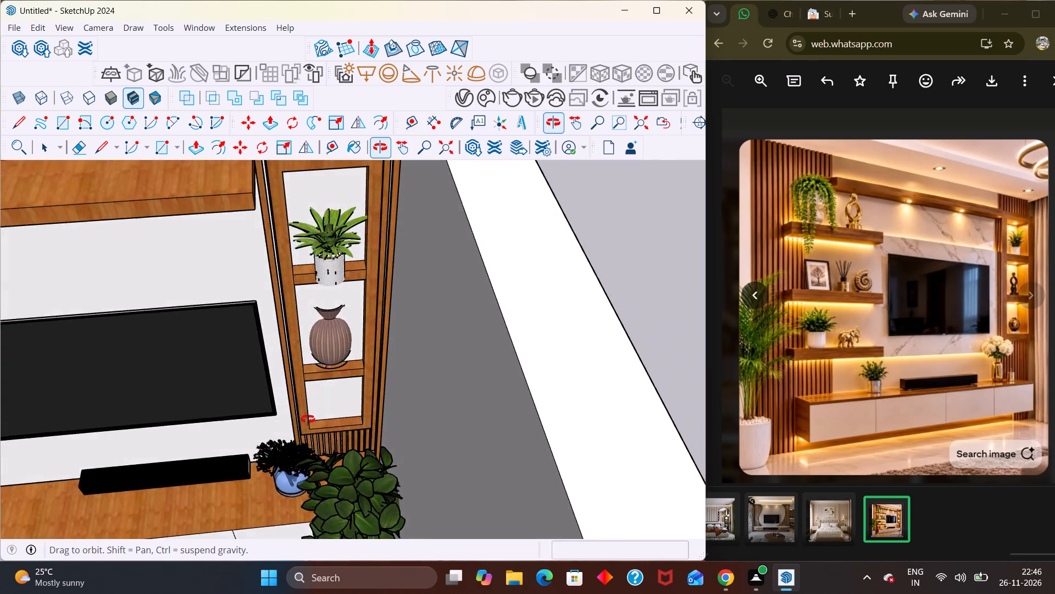
pyautogui.moveTo(308, 419); pyautogui.dragTo(298, 295, button='middle')
pyautogui.scroll(2, 318, 373)
pyautogui.scroll(-6, 295, 289)
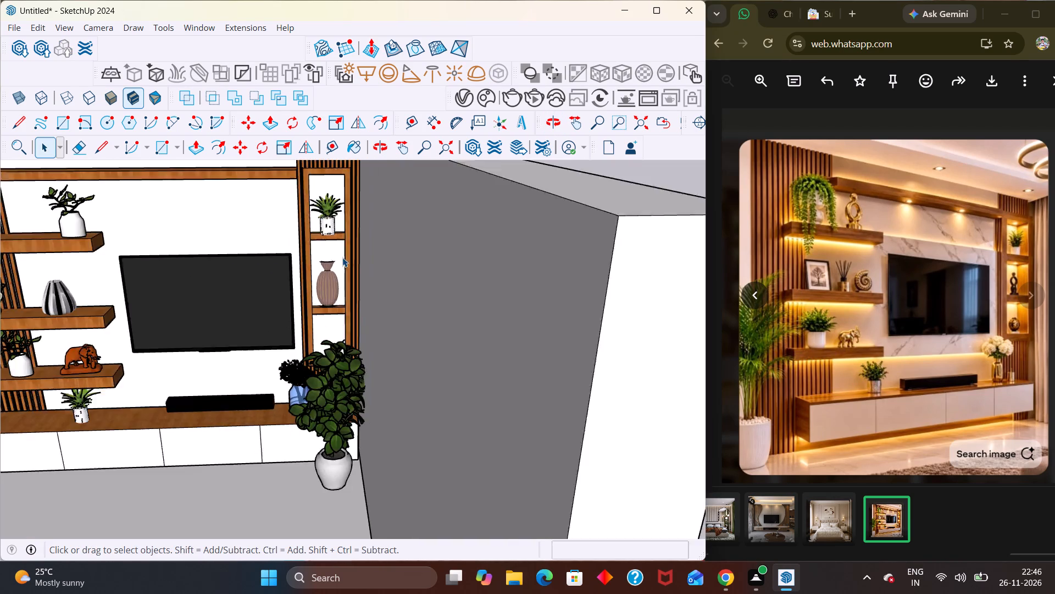
pyautogui.scroll(-9, 342, 257)
pyautogui.scroll(2, 342, 251)
pyautogui.scroll(-1, 342, 246)
pyautogui.scroll(9, 342, 243)
pyautogui.scroll(-1, 316, 307)
pyautogui.scroll(7, 316, 309)
pyautogui.click(325, 319)
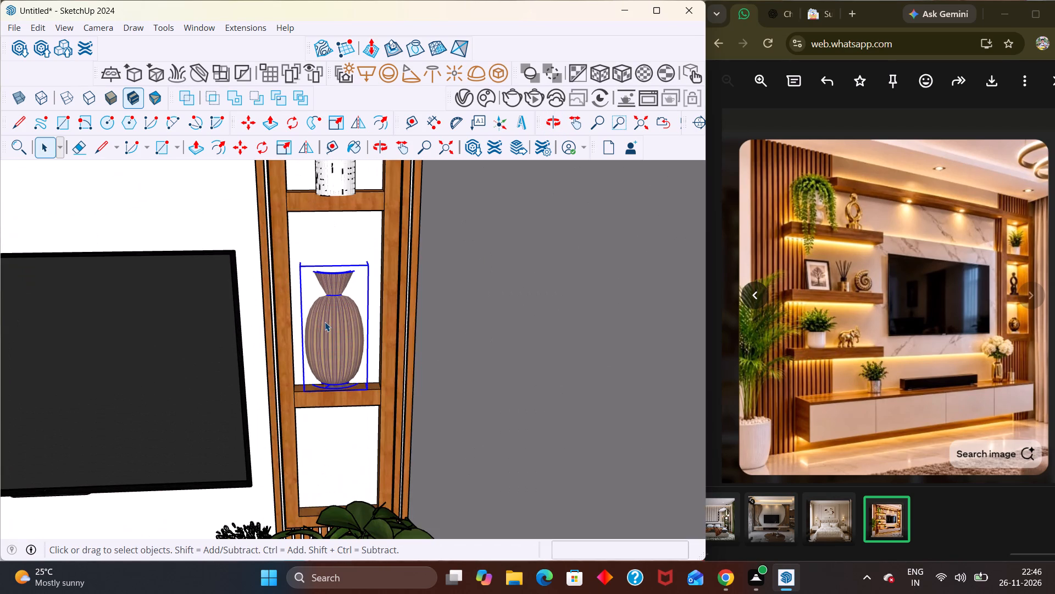
pyautogui.press('m')
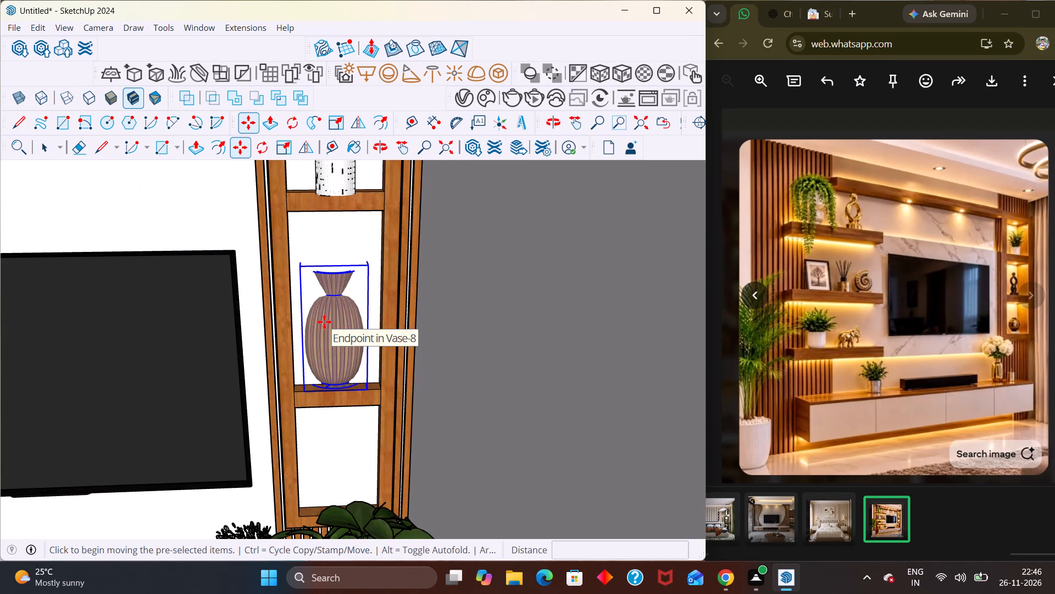
pyautogui.click(331, 338)
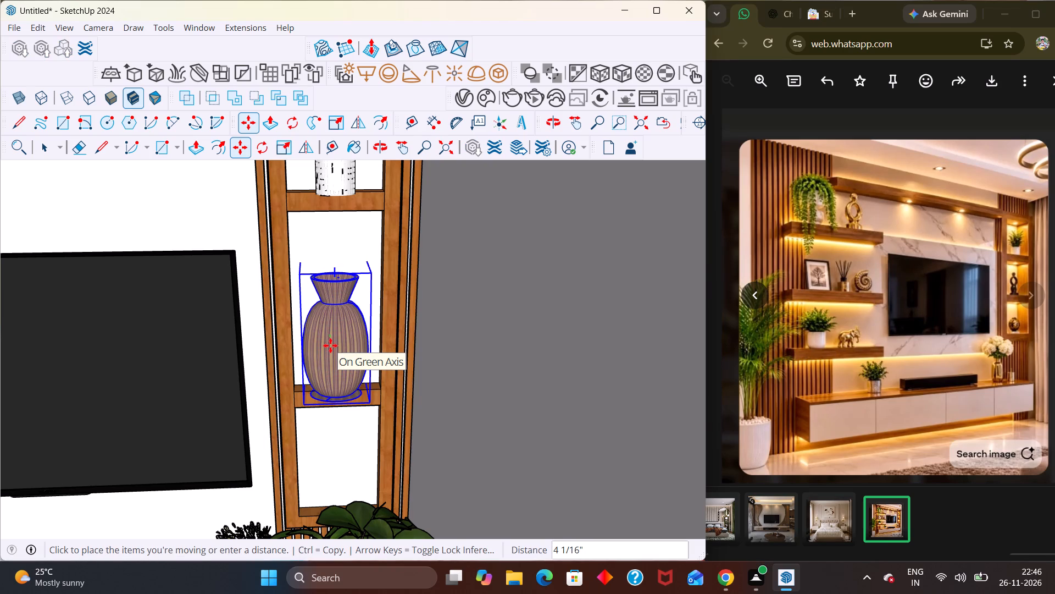
pyautogui.click(330, 345)
pyautogui.press('space')
pyautogui.moveTo(331, 333); pyautogui.dragTo(317, 340, button='right')
pyautogui.scroll(-4, 392, 314)
pyautogui.click(532, 342)
pyautogui.scroll(-9, 342, 342)
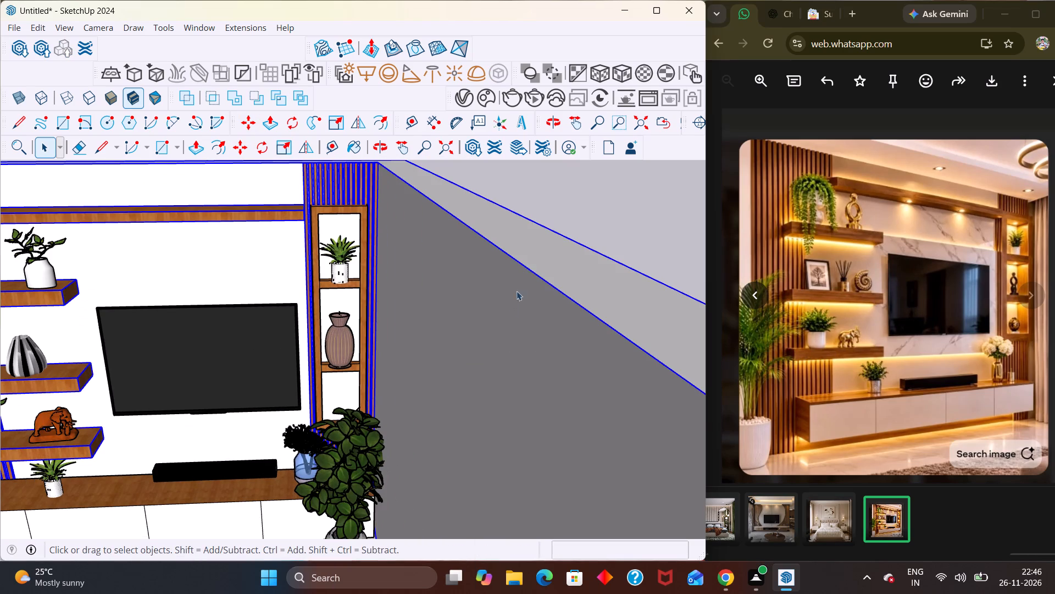
pyautogui.click(550, 228)
# Examine the whole TV wall arrangement, including the display unit and the shelves, from several angles.
pyautogui.moveTo(385, 353); pyautogui.dragTo(603, 317, button='middle')
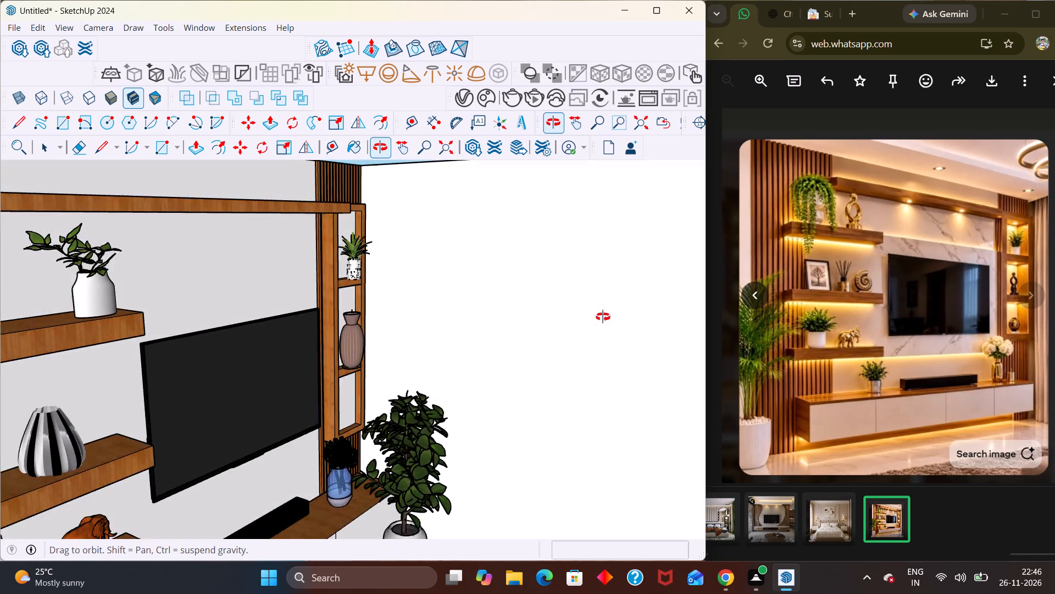
pyautogui.moveTo(603, 317); pyautogui.dragTo(402, 346, button='middle')
pyautogui.scroll(-8, 409, 341)
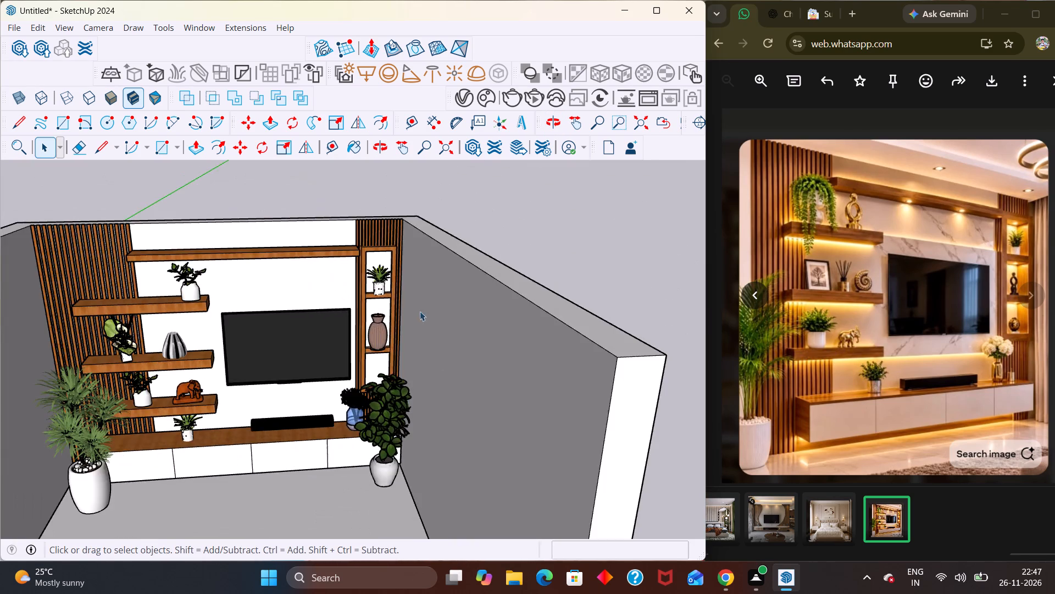
pyautogui.scroll(-4, 420, 311)
pyautogui.moveTo(209, 414); pyautogui.dragTo(201, 315, button='middle')
pyautogui.scroll(3, 199, 316)
pyautogui.moveTo(204, 328); pyautogui.dragTo(202, 382, button='middle')
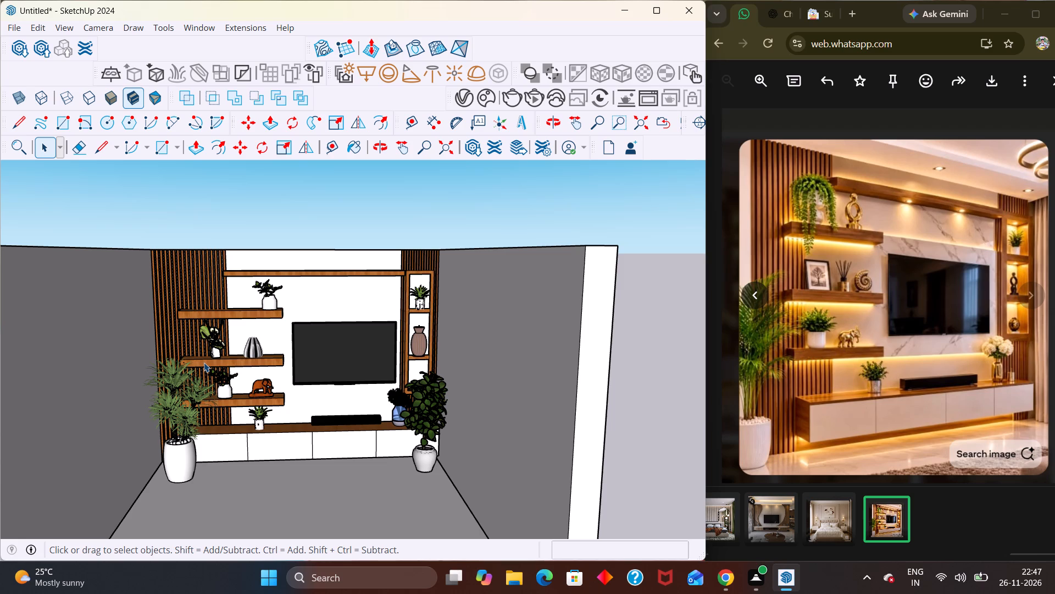
# Open the 3D Warehouse, dismiss the promotional offer and browse the vase models.
pyautogui.click(15, 47)
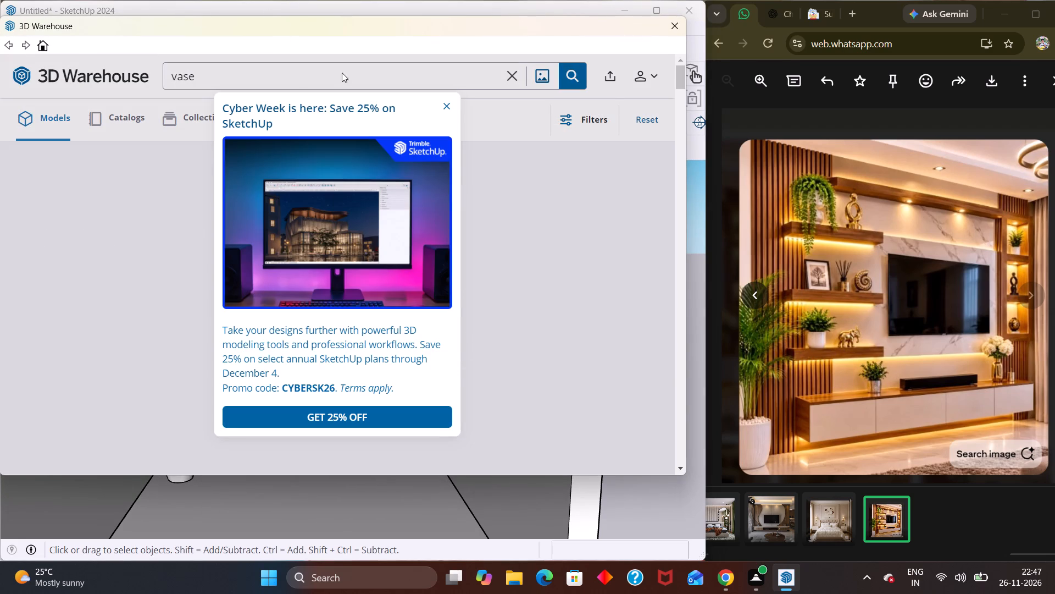
pyautogui.click(439, 109)
pyautogui.scroll(-2, 424, 185)
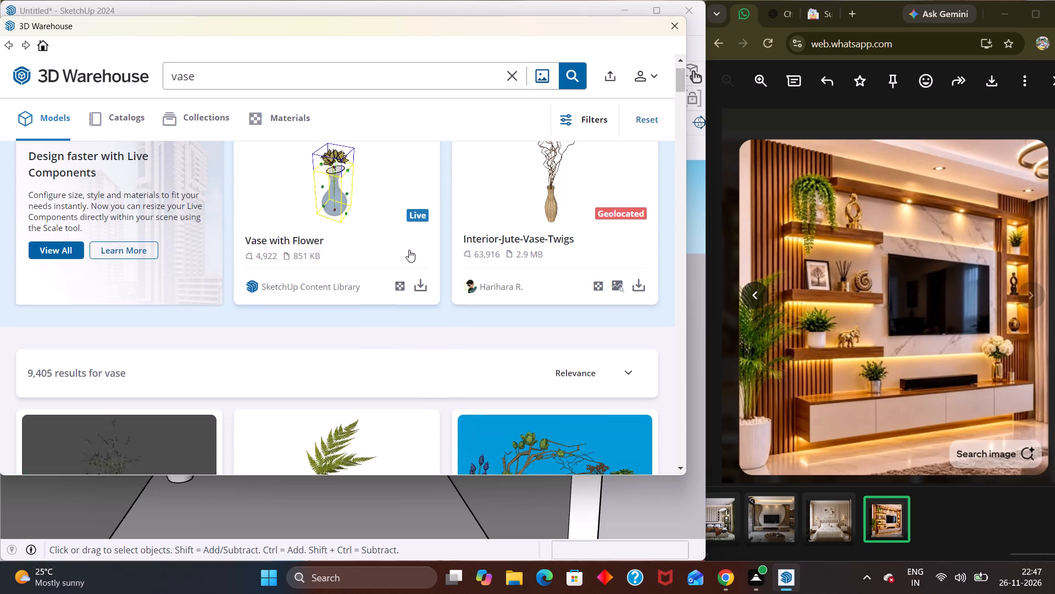
pyautogui.scroll(-2, 409, 256)
pyautogui.scroll(-2, 372, 284)
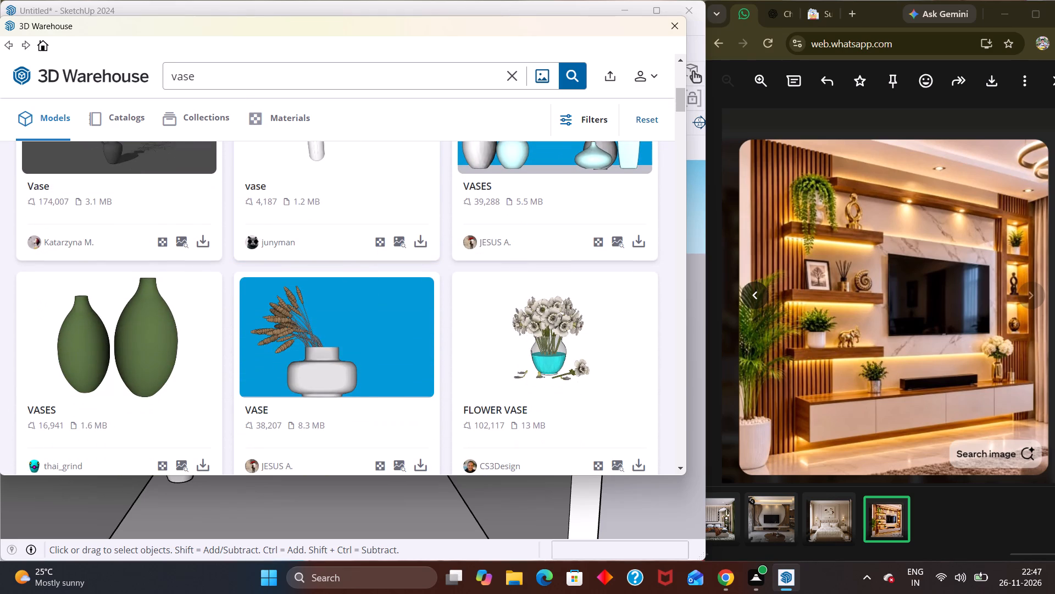
# Search the 3D Warehouse for "plant".
pyautogui.click(230, 81)
pyautogui.press('BackSpace')
pyautogui.press('BackSpace')
pyautogui.press('BackSpace')
pyautogui.press('BackSpace')
pyautogui.press('BackSpace')
pyautogui.press('BackSpace')
pyautogui.press('BackSpace')
pyautogui.press('BackSpace')
pyautogui.write('plant')
pyautogui.press('space')
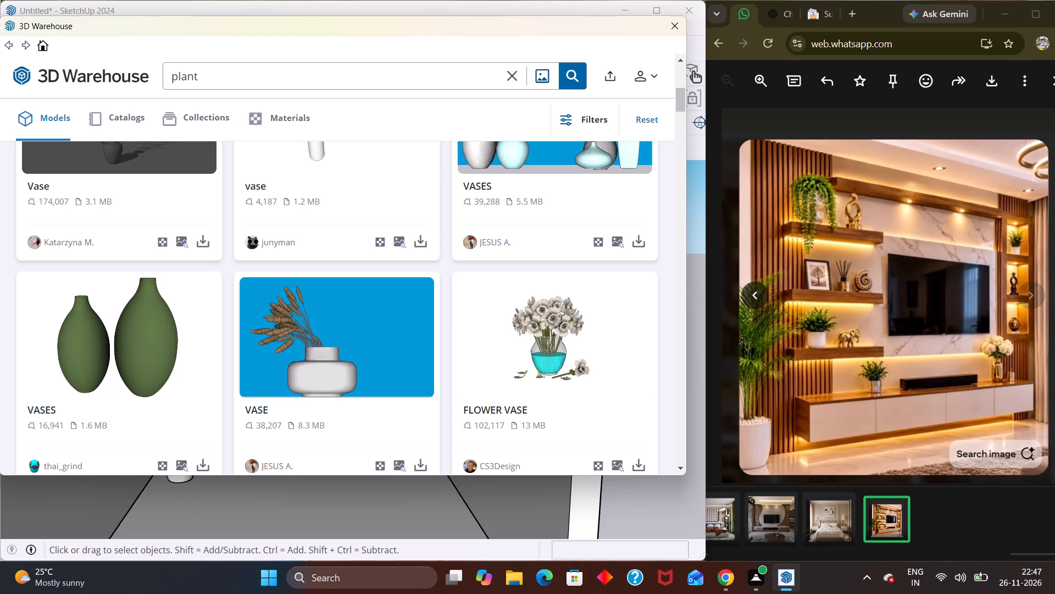
pyautogui.press('Return')
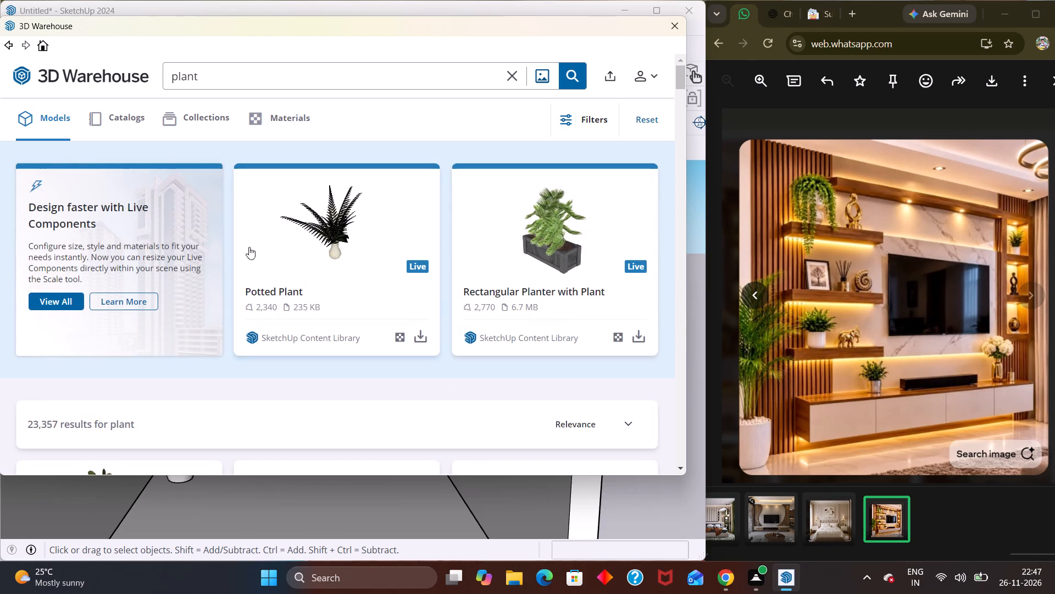
# Browse the plant search results for a trailing plant like the one on the reference image's highest short shelf.
pyautogui.scroll(-2, 241, 261)
pyautogui.scroll(-4, 243, 327)
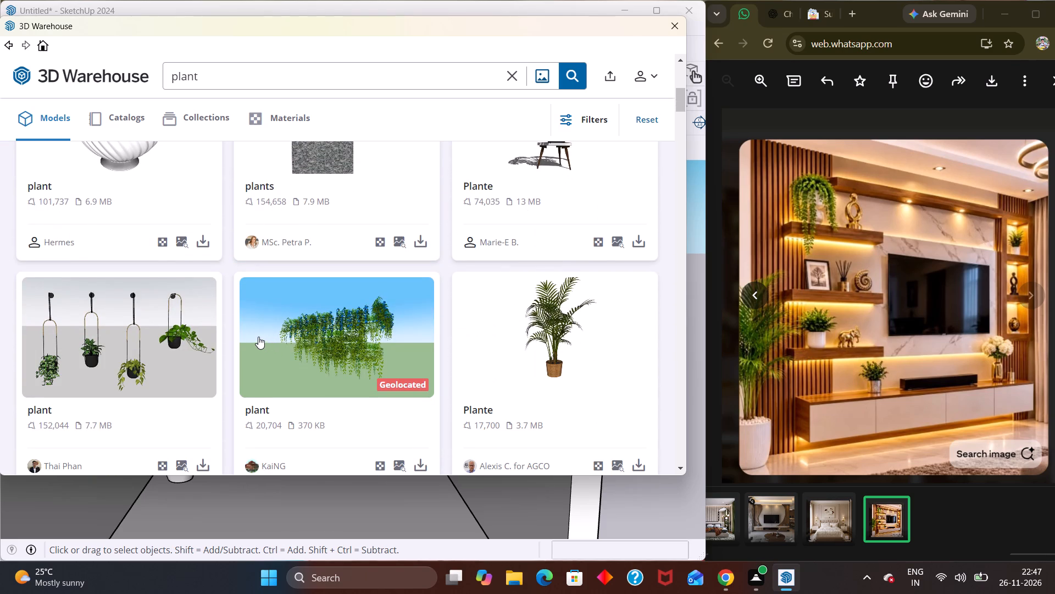
pyautogui.scroll(-2, 226, 387)
pyautogui.scroll(-7, 193, 358)
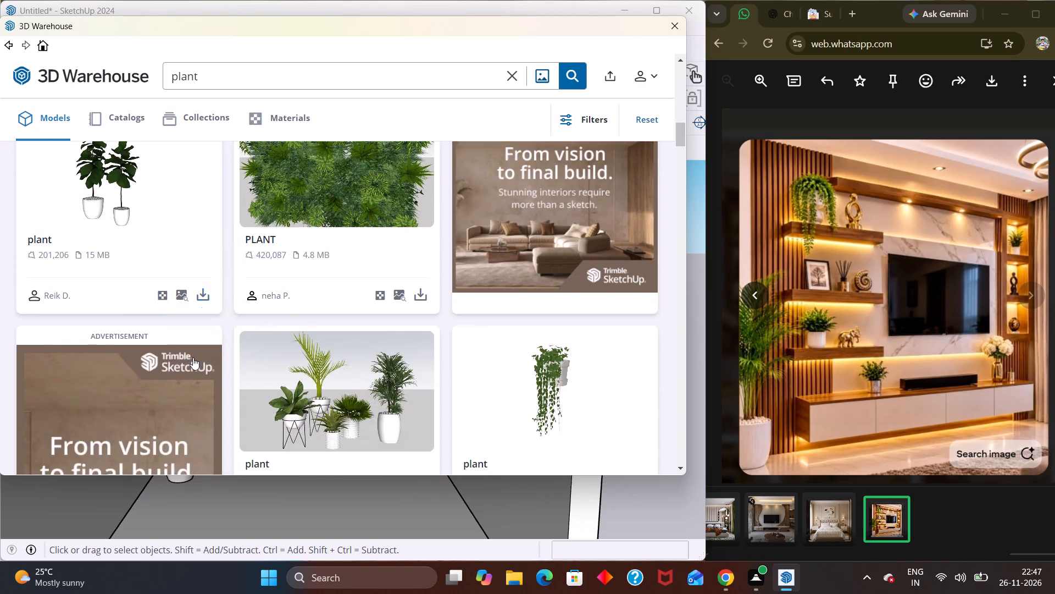
pyautogui.scroll(-2, 193, 358)
pyautogui.scroll(-5, 422, 384)
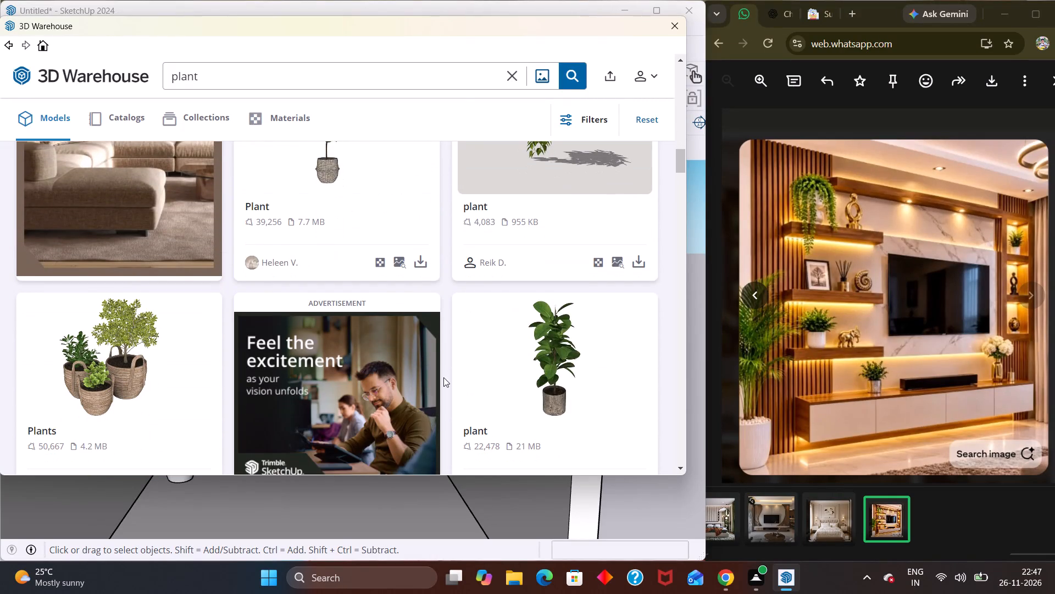
pyautogui.scroll(-9, 443, 384)
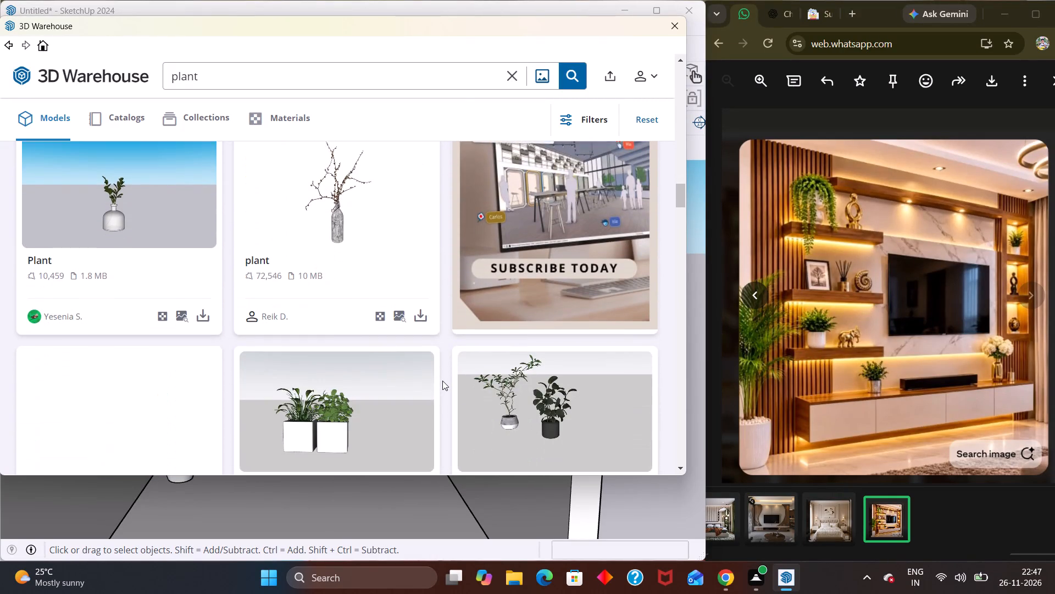
pyautogui.scroll(-1, 442, 381)
pyautogui.scroll(3, 442, 381)
pyautogui.scroll(3, 619, 257)
pyautogui.scroll(-1, 619, 257)
pyautogui.scroll(4, 619, 257)
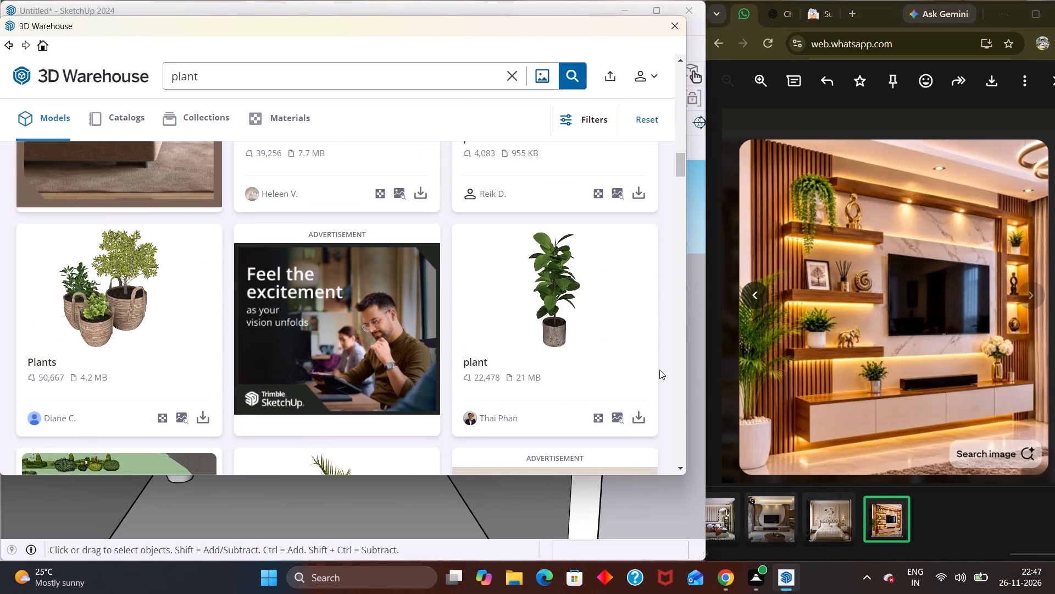
pyautogui.scroll(3, 518, 273)
pyautogui.scroll(3, 464, 252)
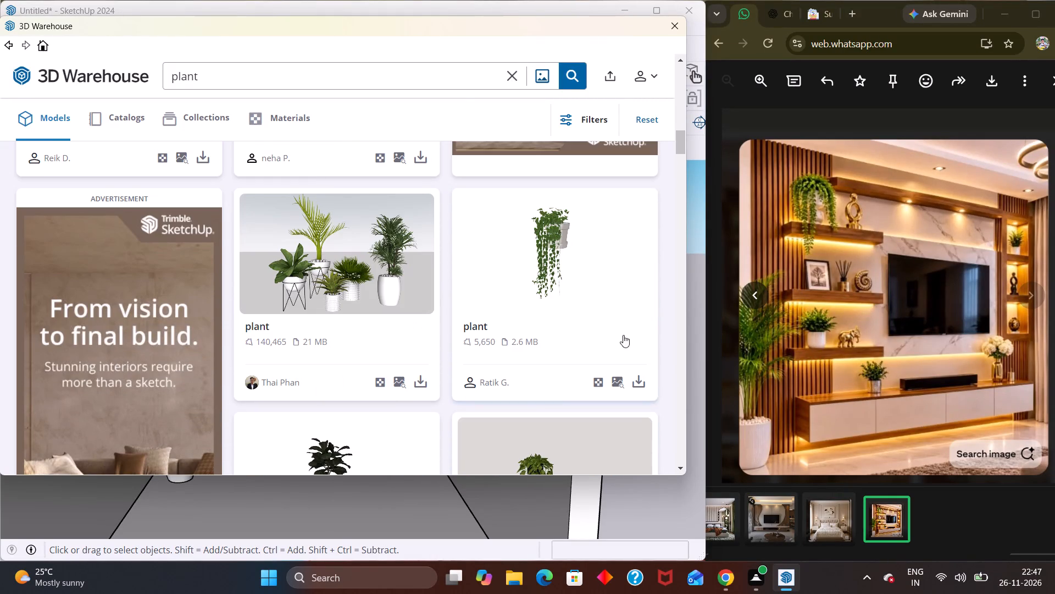
# Load the 2.6 MB trailing plant directly into the model and place it at the slatted-panel end of the highest short shelf.
pyautogui.click(634, 376)
pyautogui.click(292, 273)
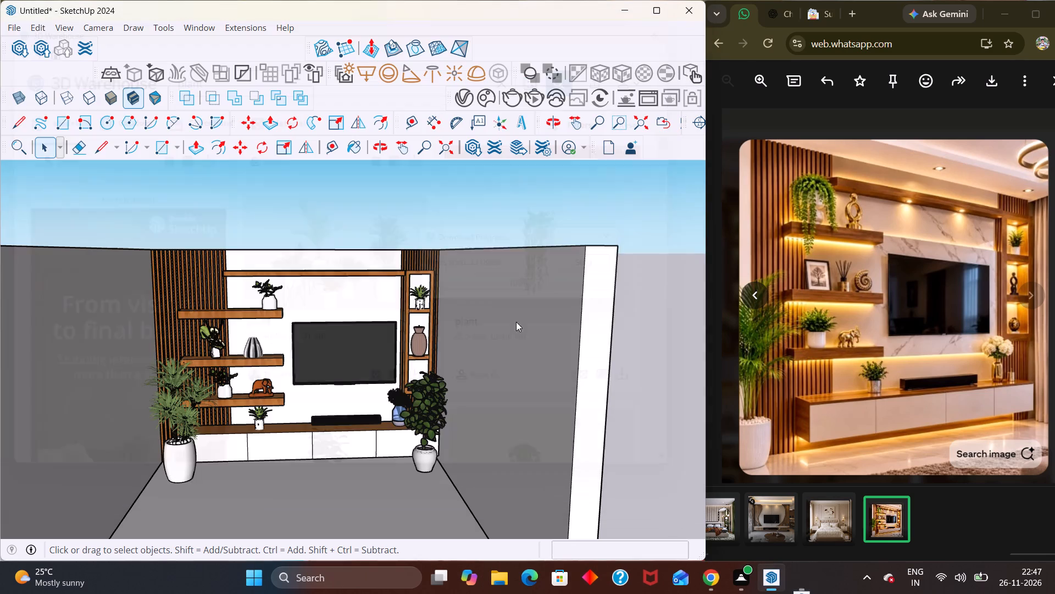
pyautogui.moveTo(187, 352); pyautogui.dragTo(145, 520, button='middle')
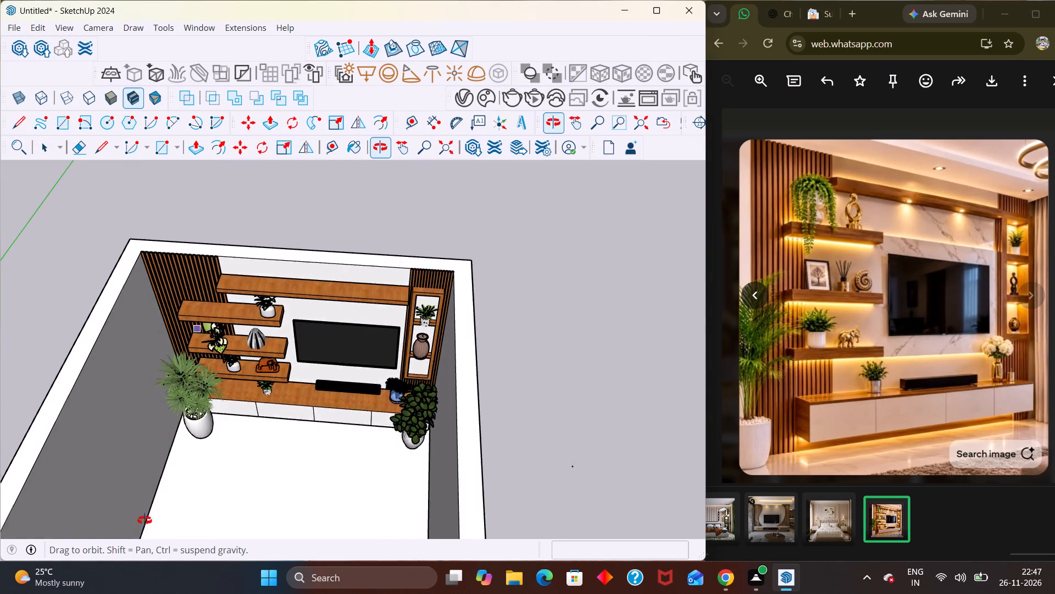
pyautogui.moveTo(145, 520); pyautogui.dragTo(142, 492, button='middle')
pyautogui.scroll(6, 177, 308)
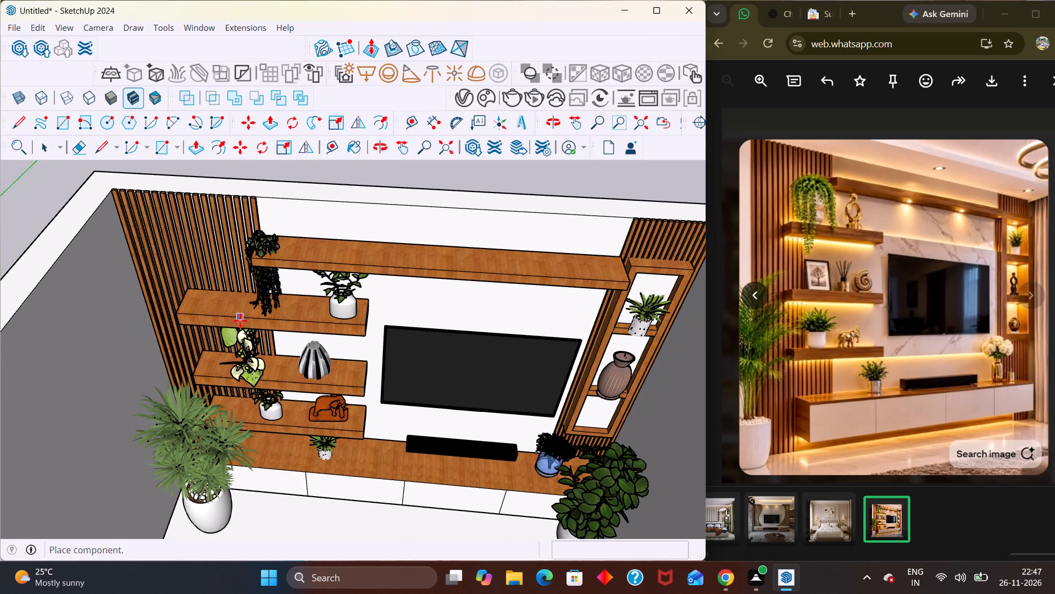
pyautogui.click(198, 318)
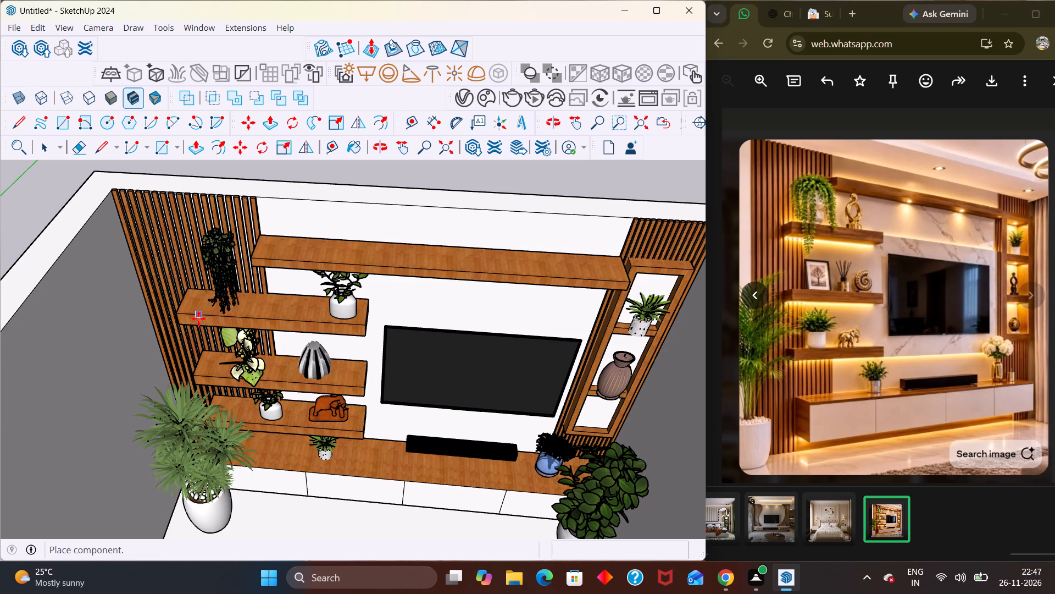
# Move the trailing plant about 3' 9" by its pot toward the slatted-panel end of the highest short shelf.
pyautogui.scroll(2, 149, 133)
pyautogui.scroll(2, 209, 227)
pyautogui.moveTo(212, 232); pyautogui.dragTo(93, 302, button='middle')
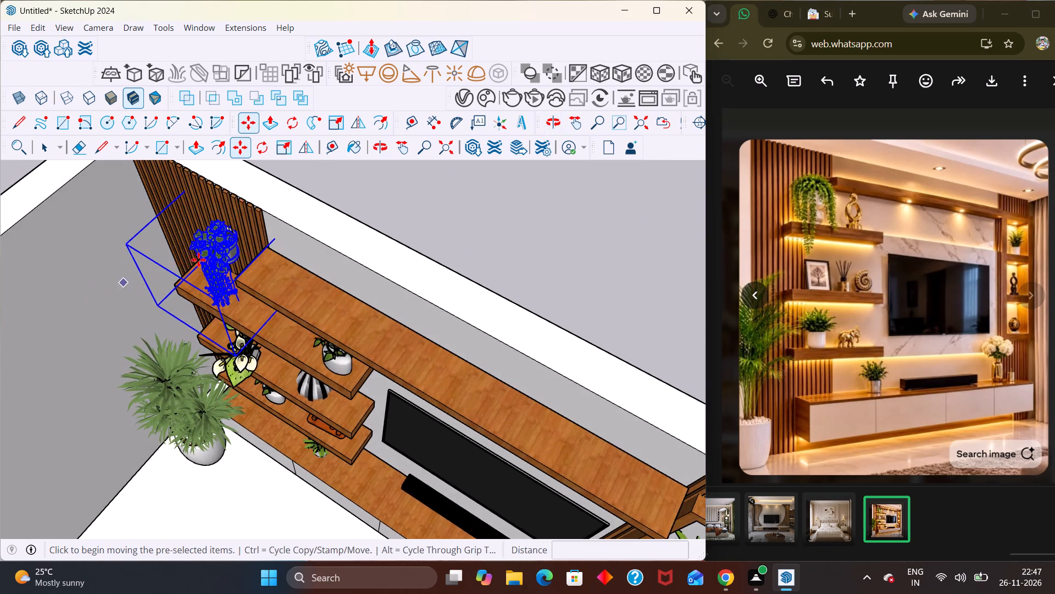
pyautogui.scroll(9, 236, 249)
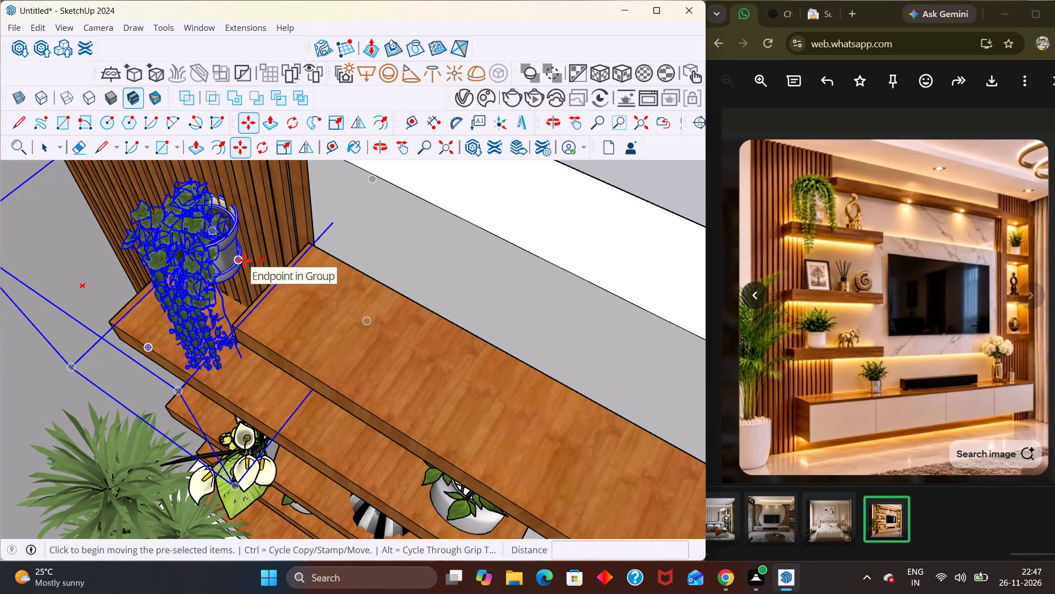
pyautogui.click(244, 260)
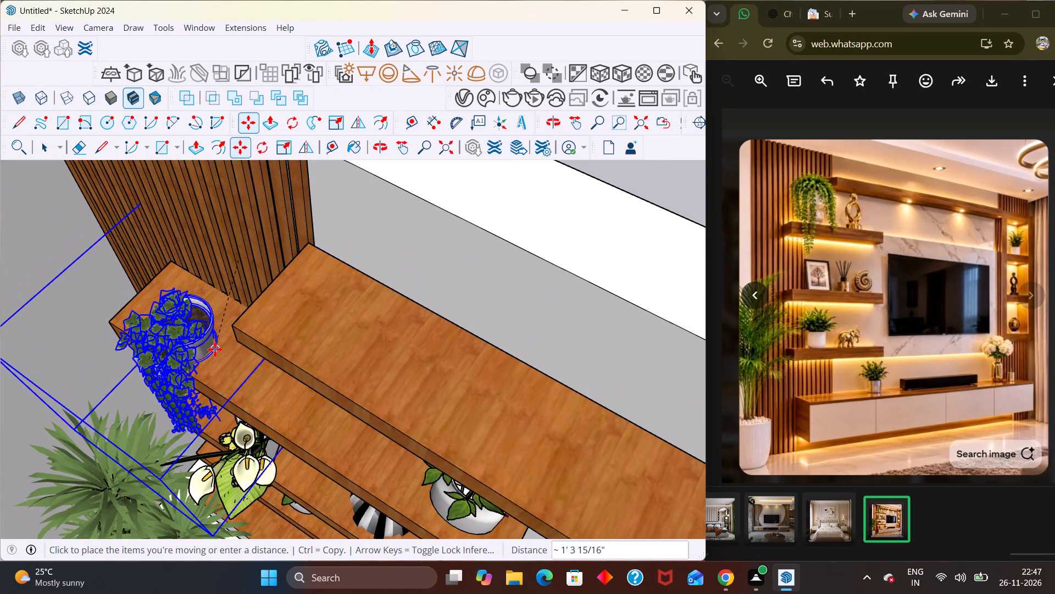
pyautogui.moveTo(222, 356); pyautogui.dragTo(308, 196, button='middle')
pyautogui.scroll(1, 308, 196)
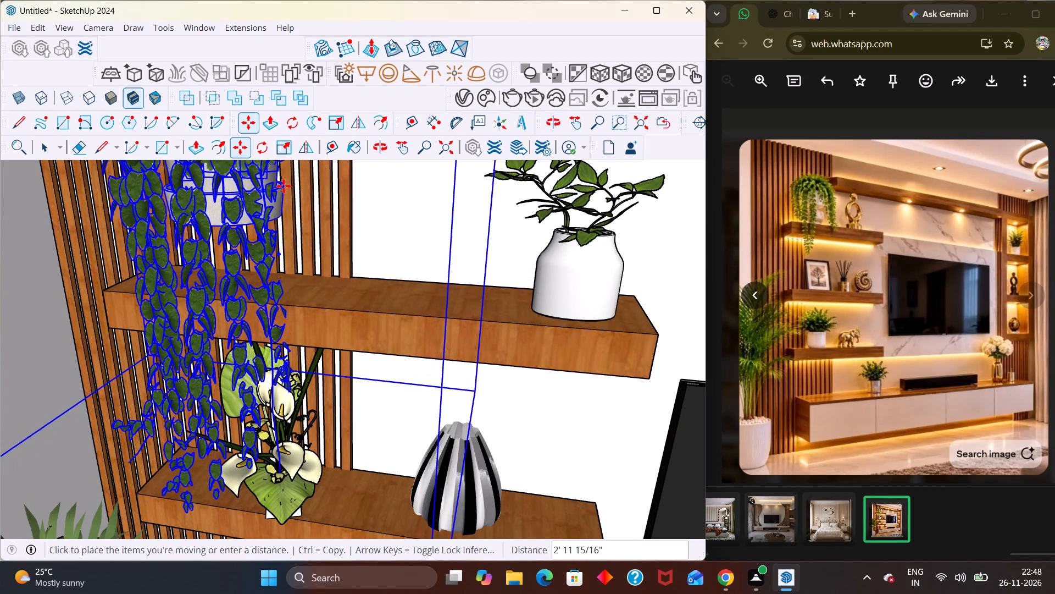
pyautogui.scroll(-2, 235, 219)
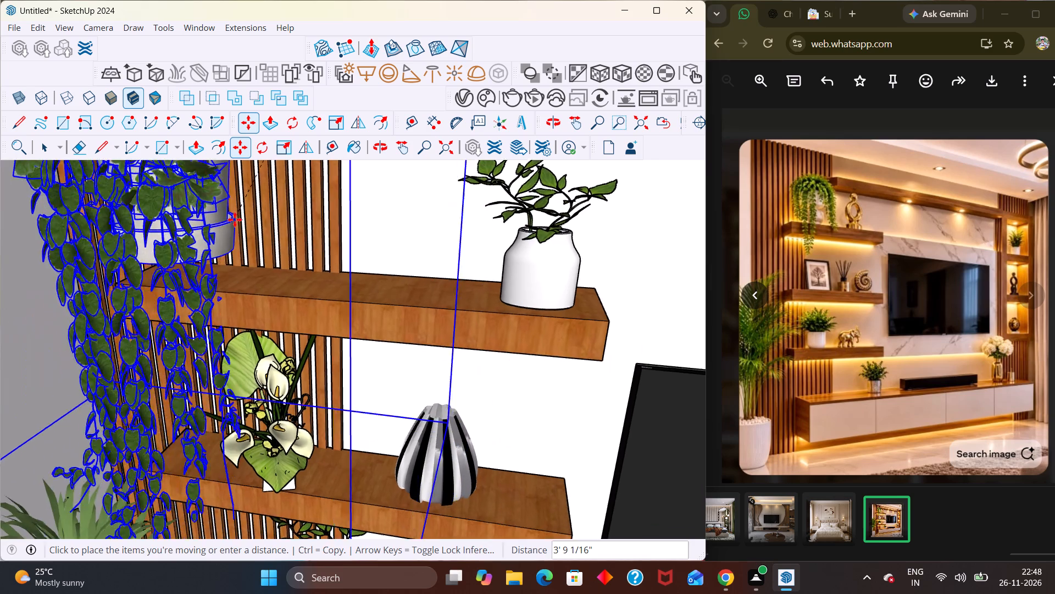
pyautogui.scroll(-2, 235, 219)
pyautogui.moveTo(282, 257); pyautogui.dragTo(202, 272, button='middle')
pyautogui.scroll(-5, 206, 276)
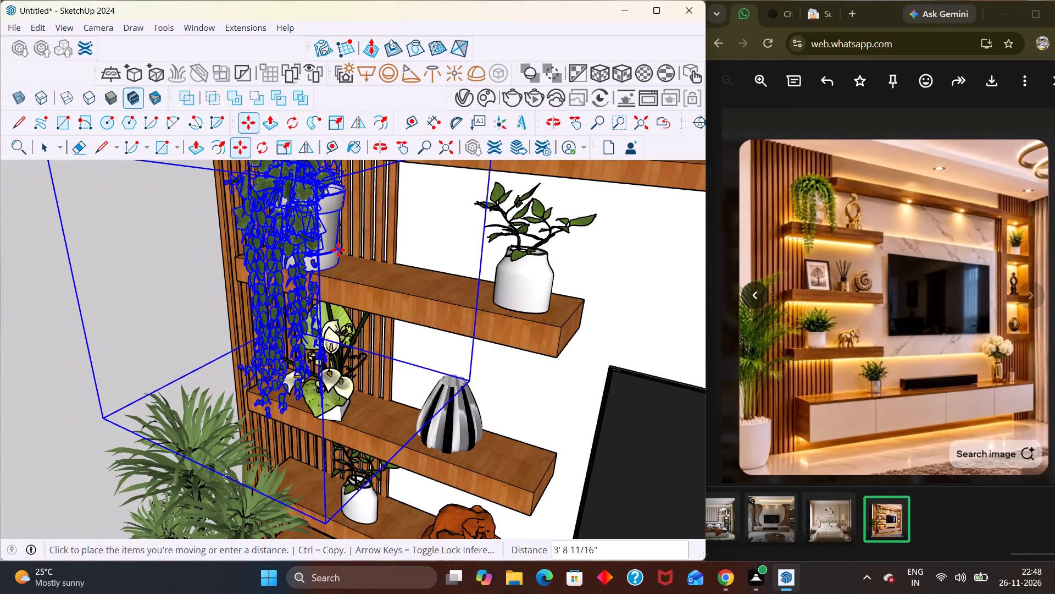
pyautogui.click(336, 250)
# Reposition the trailing plant so its pot stands on the highest short shelf with the vines hanging over the front edge, and deselect it.
pyautogui.moveTo(352, 285); pyautogui.dragTo(247, 276, button='middle')
pyautogui.click(187, 234)
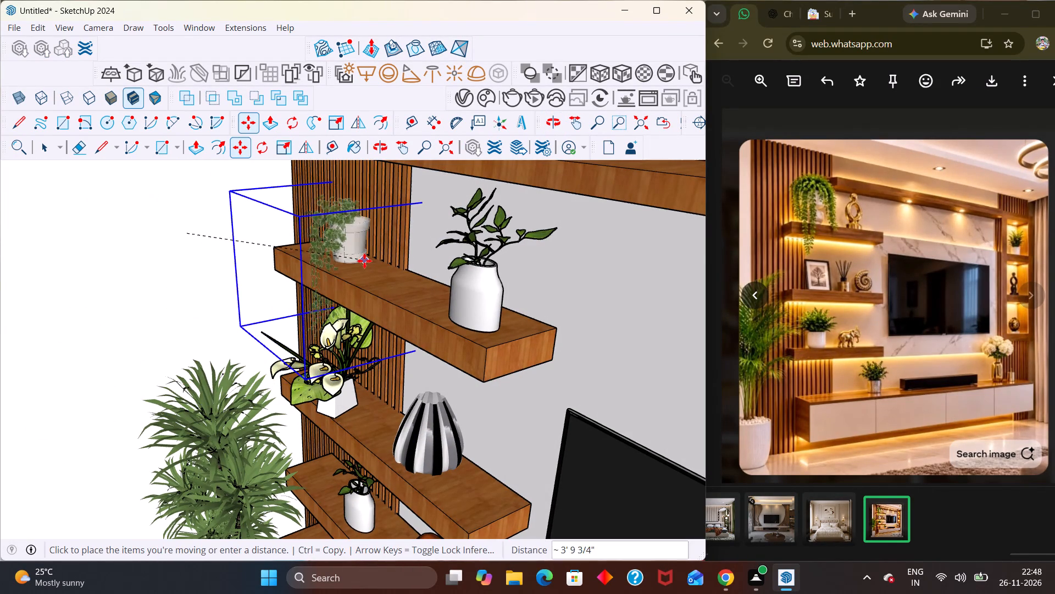
pyautogui.click(347, 263)
pyautogui.moveTo(375, 293); pyautogui.dragTo(274, 291, button='middle')
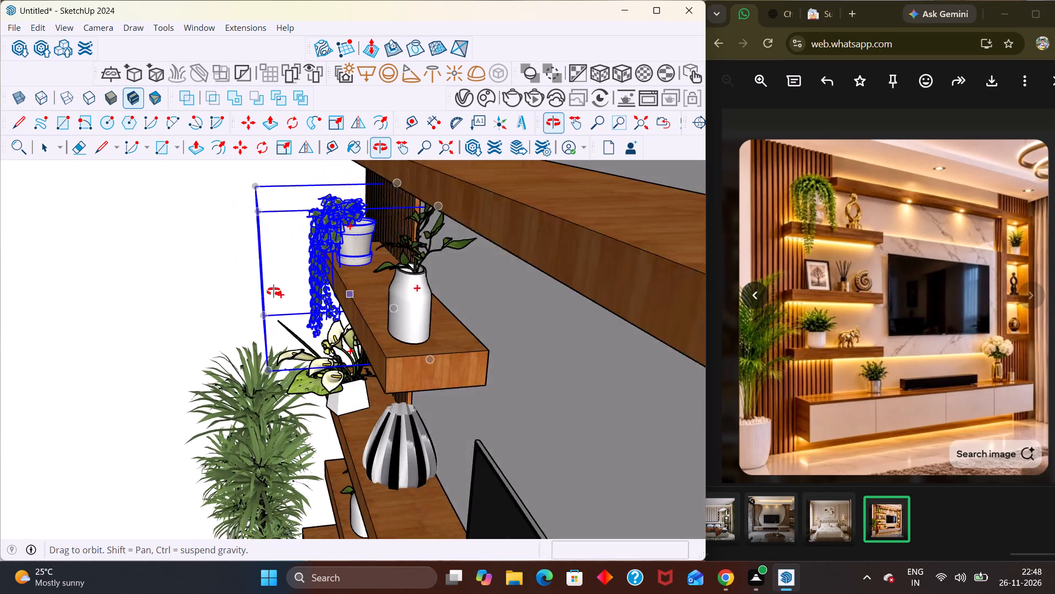
pyautogui.moveTo(274, 291); pyautogui.dragTo(404, 307, button='middle')
pyautogui.scroll(-6, 370, 257)
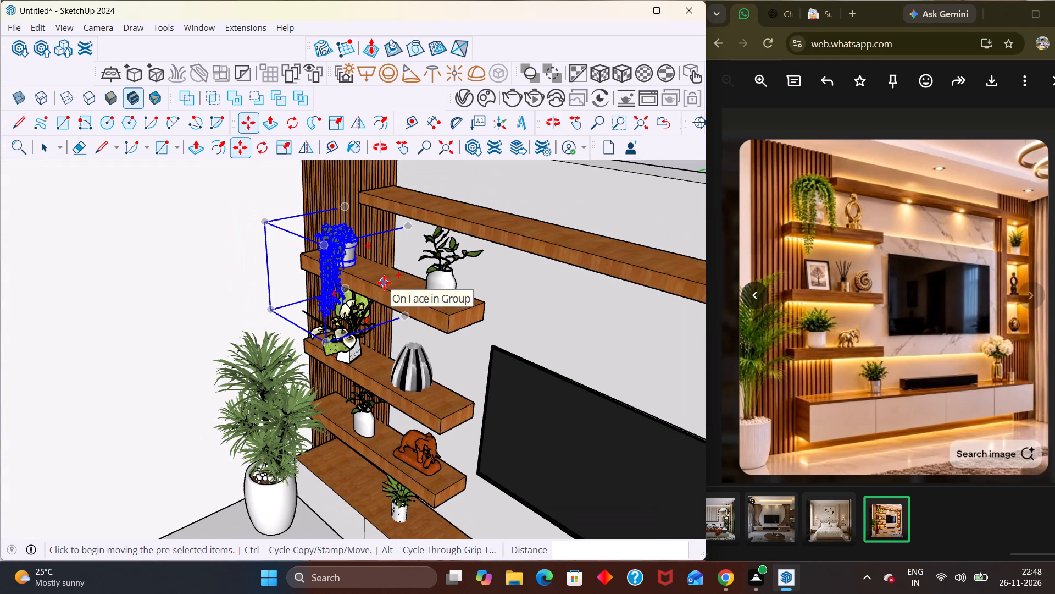
pyautogui.press('space')
pyautogui.scroll(-6, 384, 283)
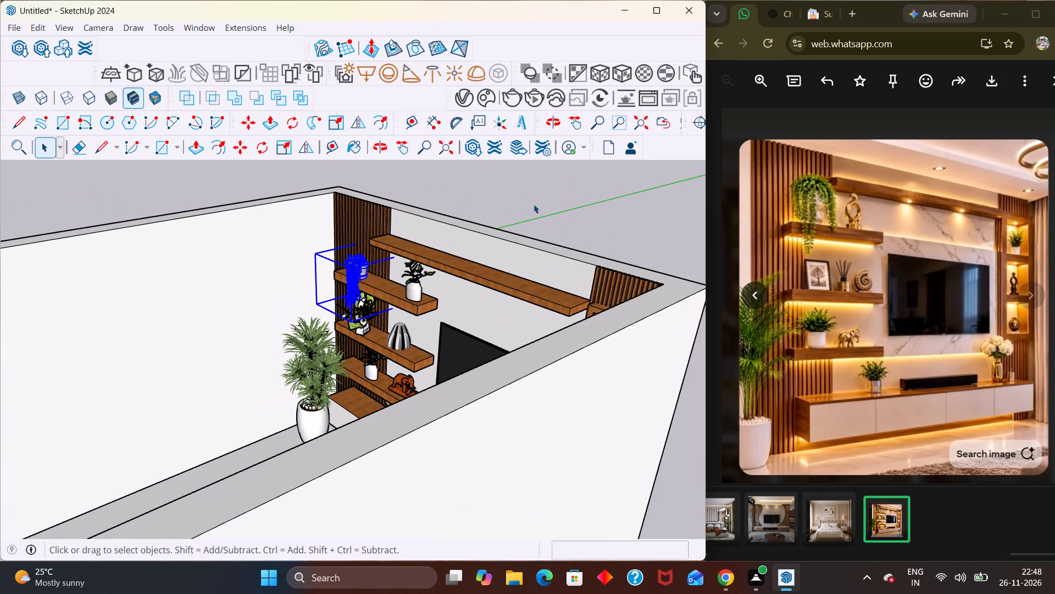
pyautogui.click(531, 206)
# Move the trailing plant another 4 5/16" to adjust its position on the highest short shelf, and deselect it.
pyautogui.moveTo(401, 334); pyautogui.dragTo(498, 317, button='middle')
pyautogui.scroll(10, 486, 295)
pyautogui.moveTo(294, 297); pyautogui.dragTo(299, 300, button='middle')
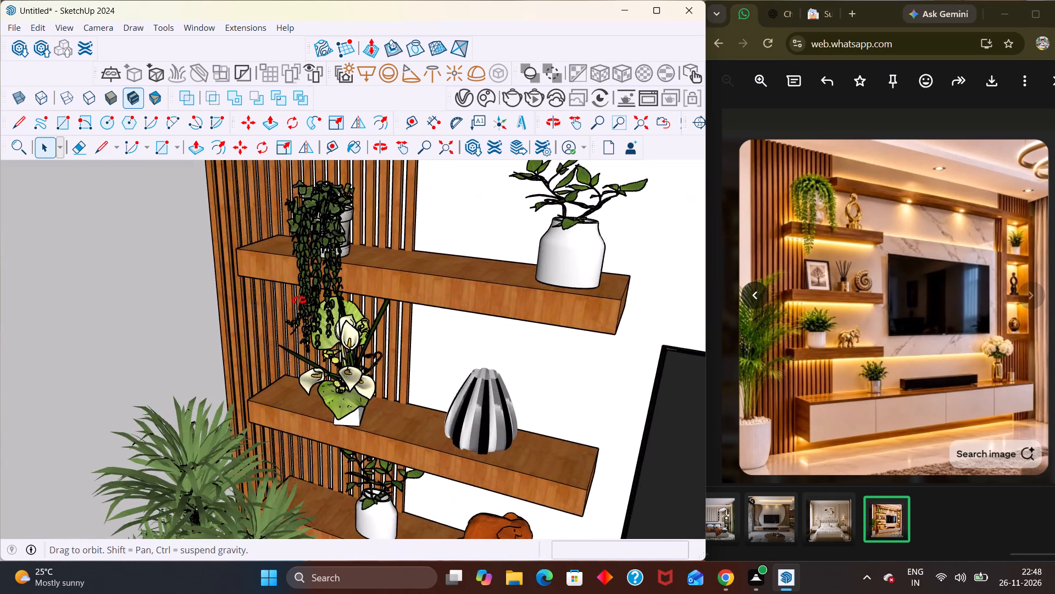
pyautogui.moveTo(299, 300); pyautogui.dragTo(420, 320, button='middle')
pyautogui.moveTo(399, 332); pyautogui.dragTo(220, 306, button='middle')
pyautogui.scroll(1, 399, 332)
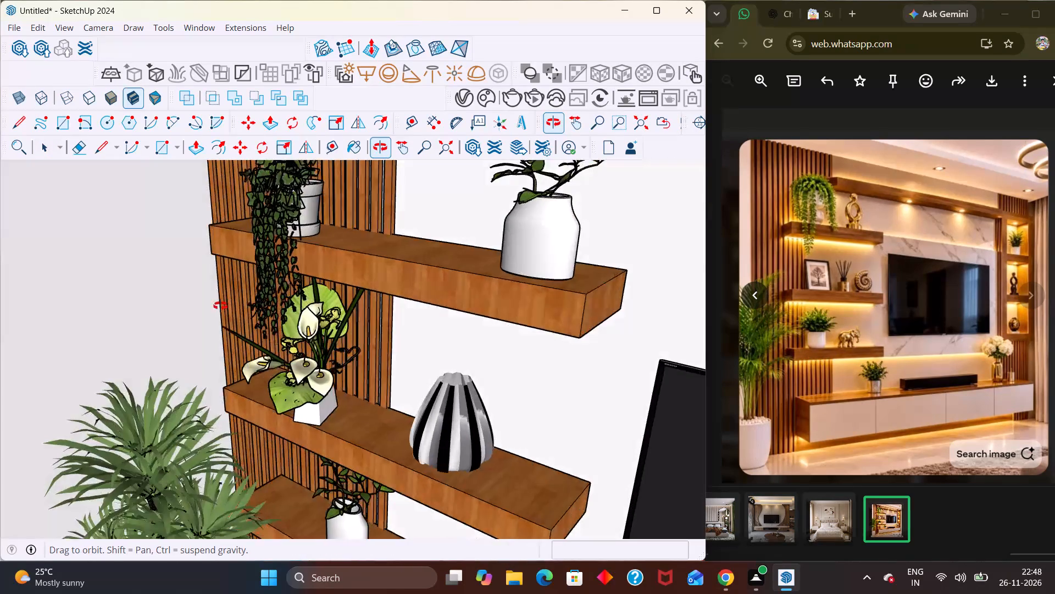
pyautogui.moveTo(220, 306); pyautogui.dragTo(254, 280, button='middle')
pyautogui.click(309, 222)
pyautogui.press('m')
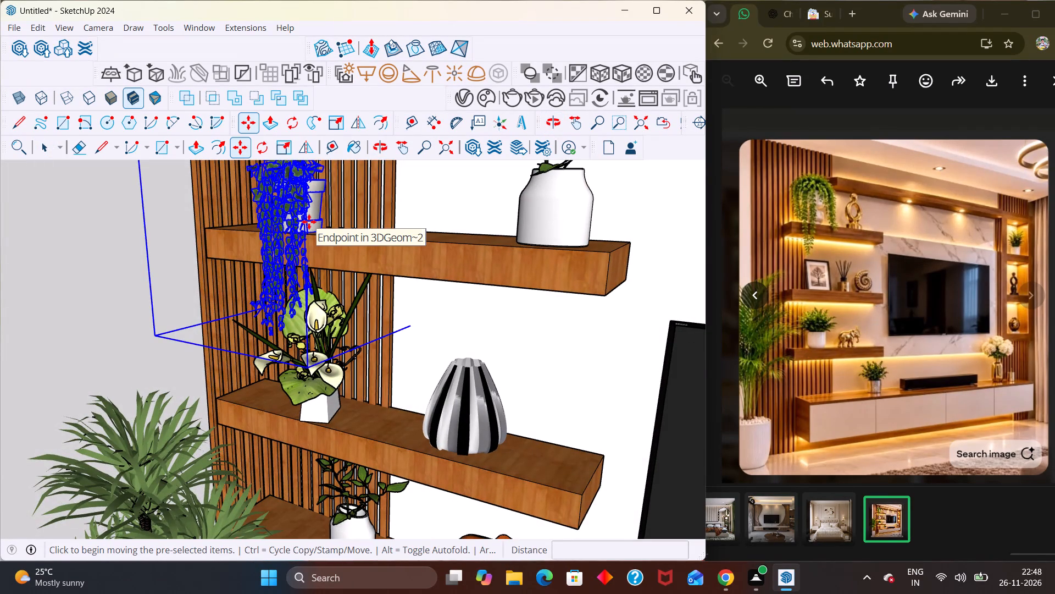
pyautogui.scroll(1, 306, 222)
pyautogui.moveTo(364, 279); pyautogui.dragTo(229, 289, button='middle')
pyautogui.scroll(1, 229, 289)
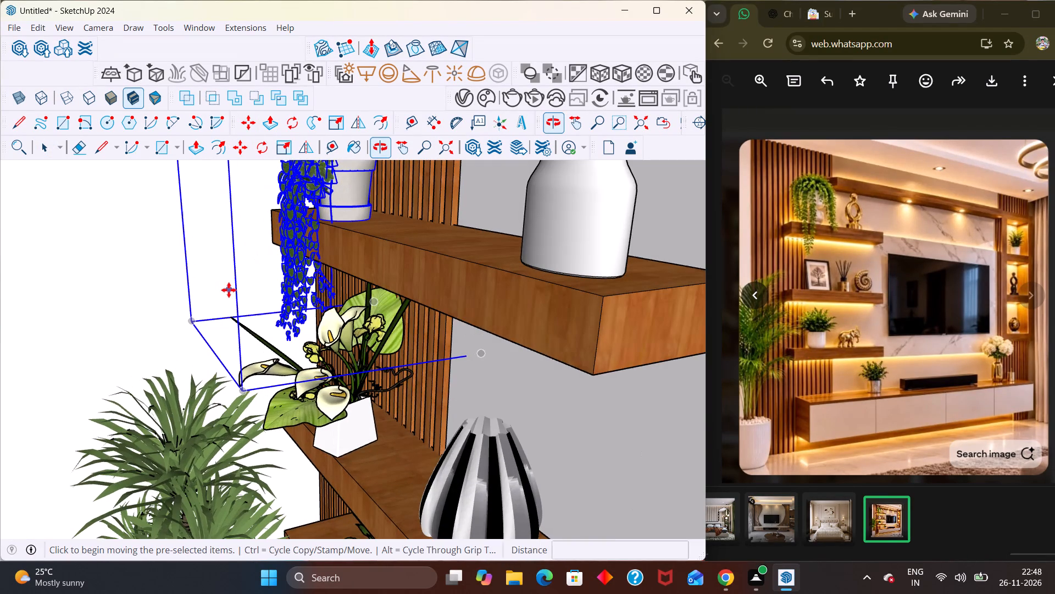
pyautogui.click(346, 223)
pyautogui.moveTo(328, 252); pyautogui.dragTo(326, 376, button='middle')
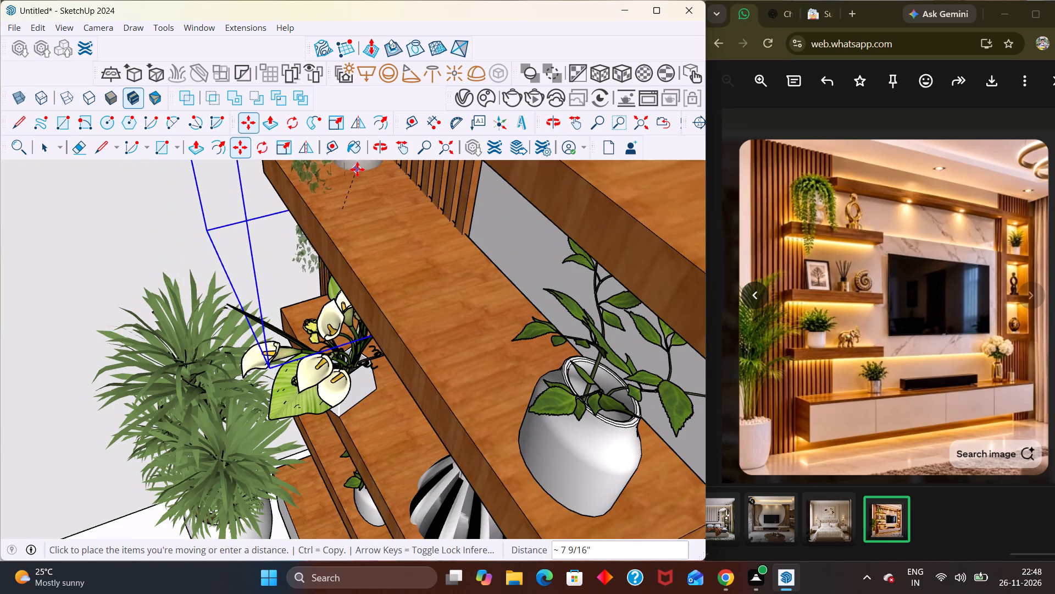
pyautogui.click(348, 169)
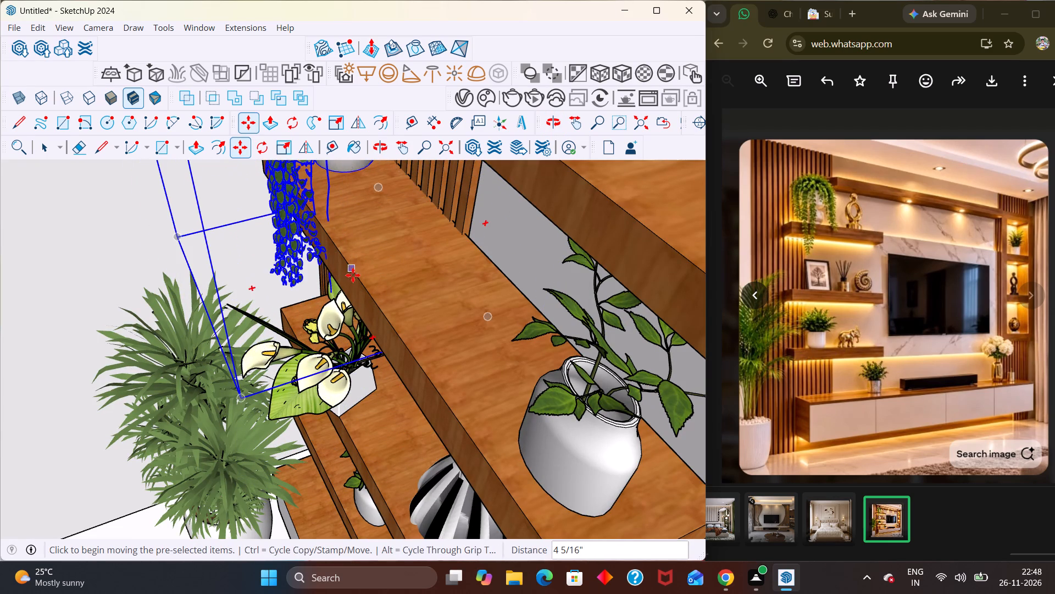
pyautogui.scroll(-9, 353, 275)
pyautogui.moveTo(283, 419); pyautogui.dragTo(443, 265, button='middle')
pyautogui.press('space')
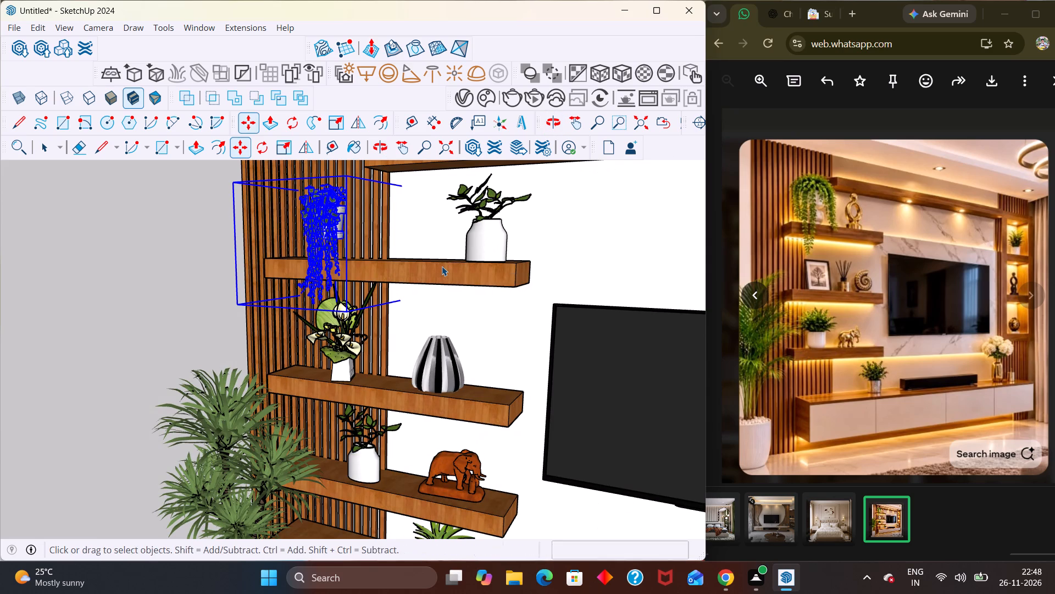
pyautogui.scroll(-9, 441, 383)
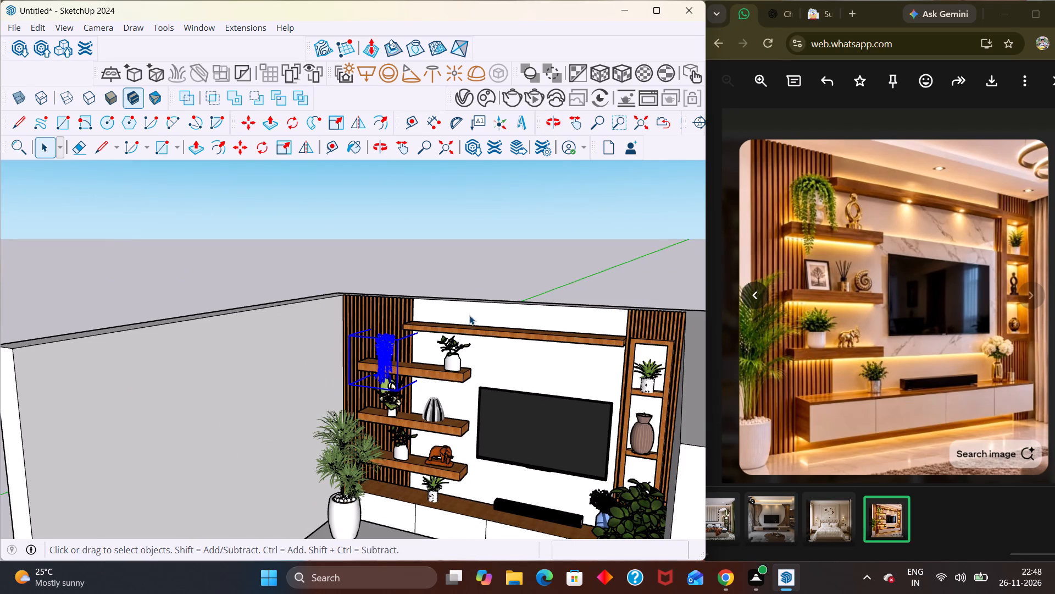
pyautogui.click(476, 267)
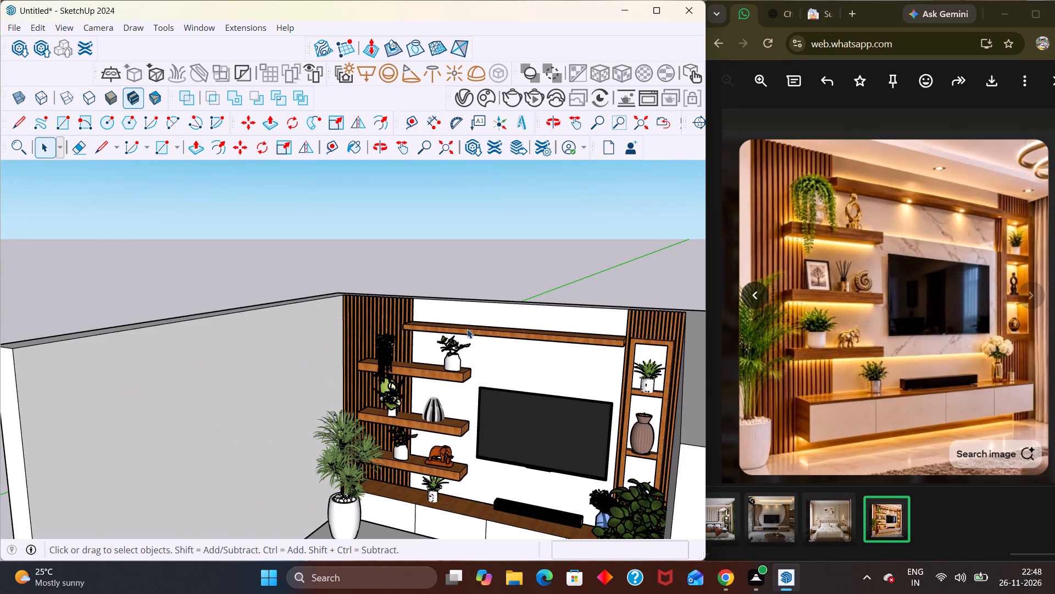
# Examine the trailing plant's placement on the highest short shelf from several angles.
pyautogui.scroll(1, 468, 338)
pyautogui.scroll(1, 403, 372)
pyautogui.moveTo(388, 423); pyautogui.dragTo(242, 402, button='middle')
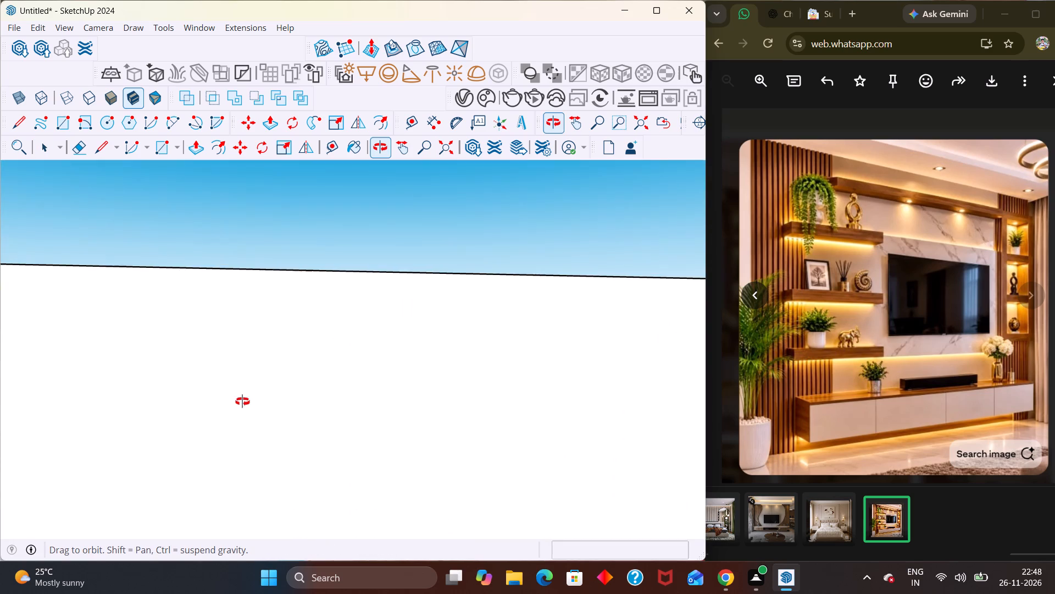
pyautogui.moveTo(242, 402); pyautogui.dragTo(419, 370, button='middle')
pyautogui.scroll(6, 421, 371)
pyautogui.moveTo(402, 406); pyautogui.dragTo(347, 448, button='middle')
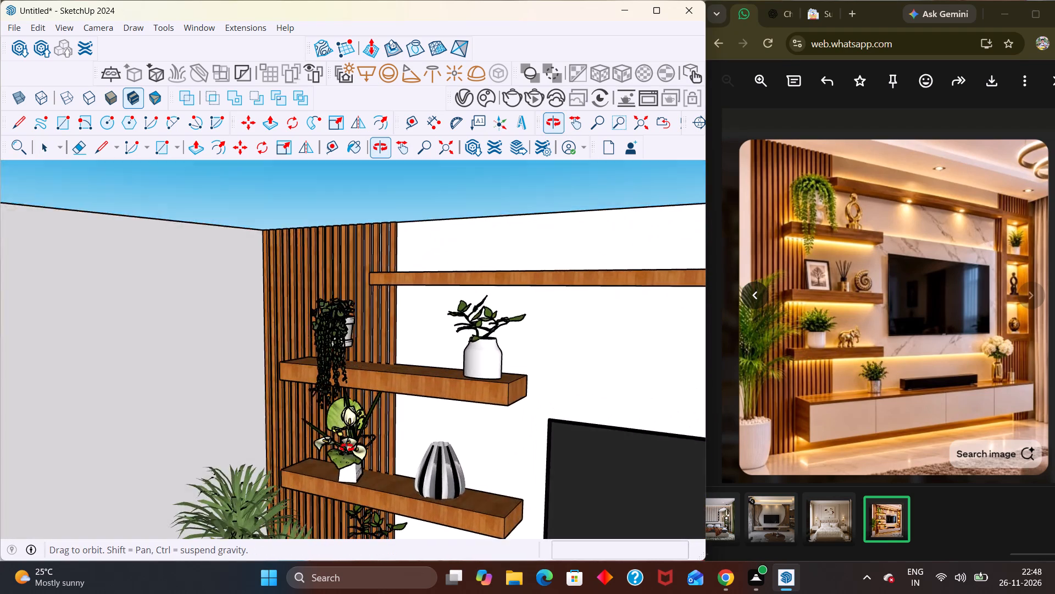
pyautogui.moveTo(347, 448); pyautogui.dragTo(285, 483, button='middle')
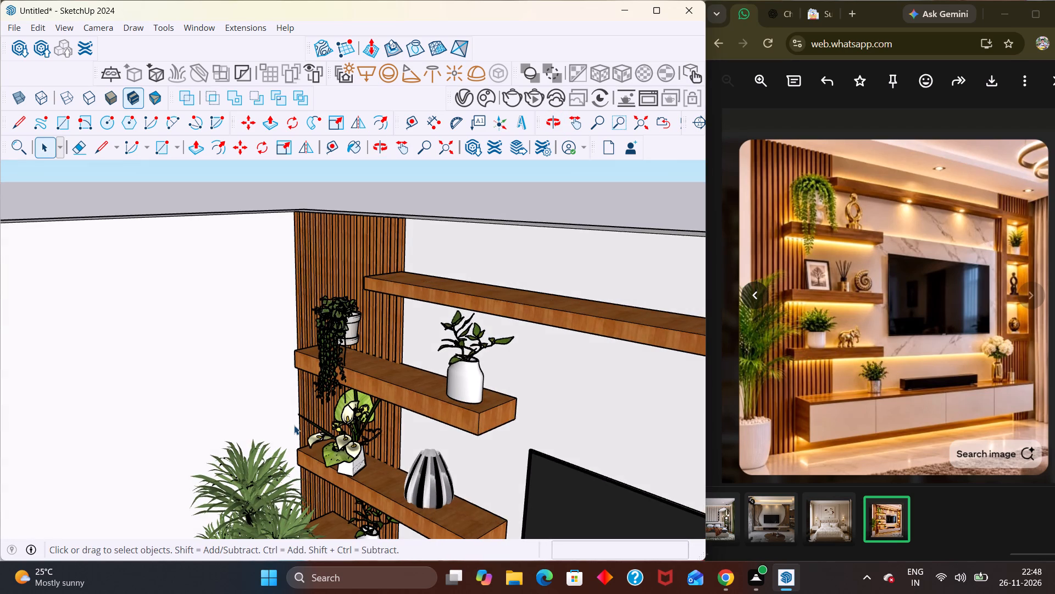
pyautogui.scroll(1, 236, 326)
pyautogui.scroll(3, 266, 409)
pyautogui.moveTo(356, 378); pyautogui.dragTo(501, 356, button='middle')
pyautogui.scroll(-2, 418, 384)
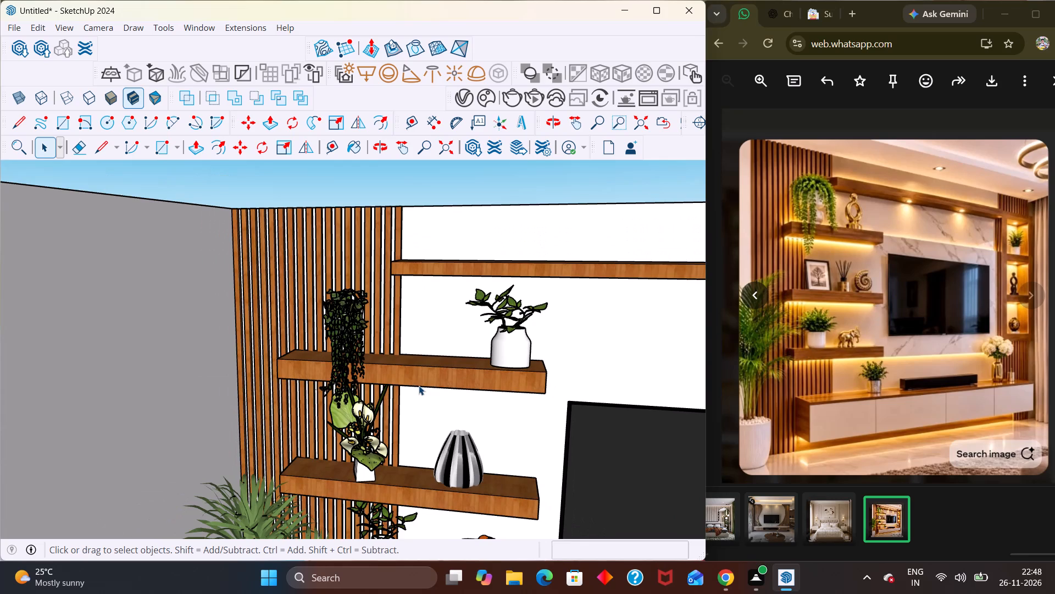
pyautogui.scroll(4, 404, 349)
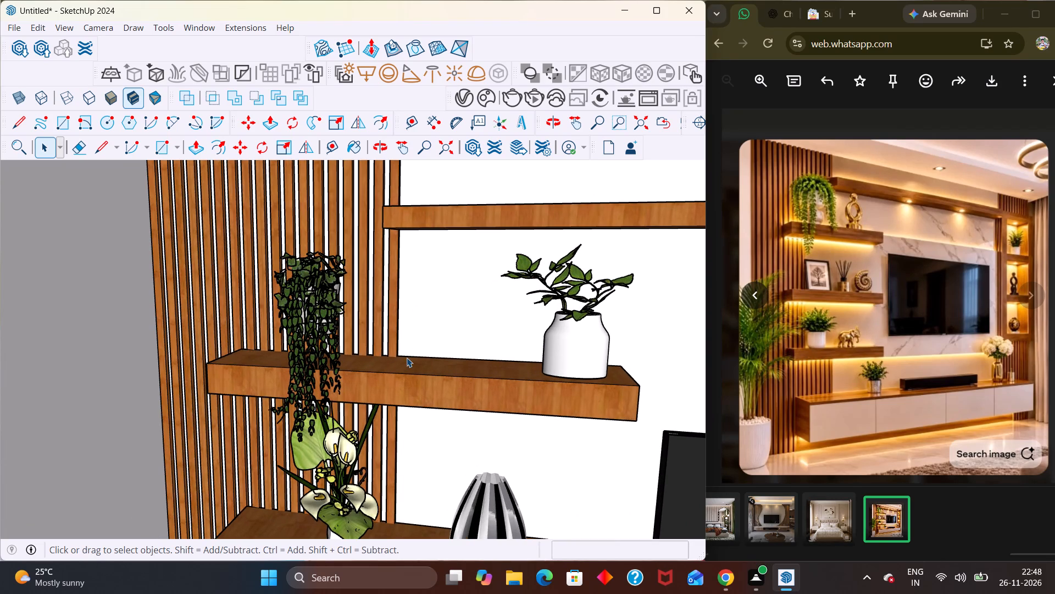
# Move the trailing plant by its pot about 1' 3 5/8" along the highest short shelf toward the white-vase plant, and deselect it.
pyautogui.scroll(2, 405, 358)
pyautogui.moveTo(409, 361); pyautogui.dragTo(299, 382, button='middle')
pyautogui.scroll(1, 409, 361)
pyautogui.scroll(3, 273, 279)
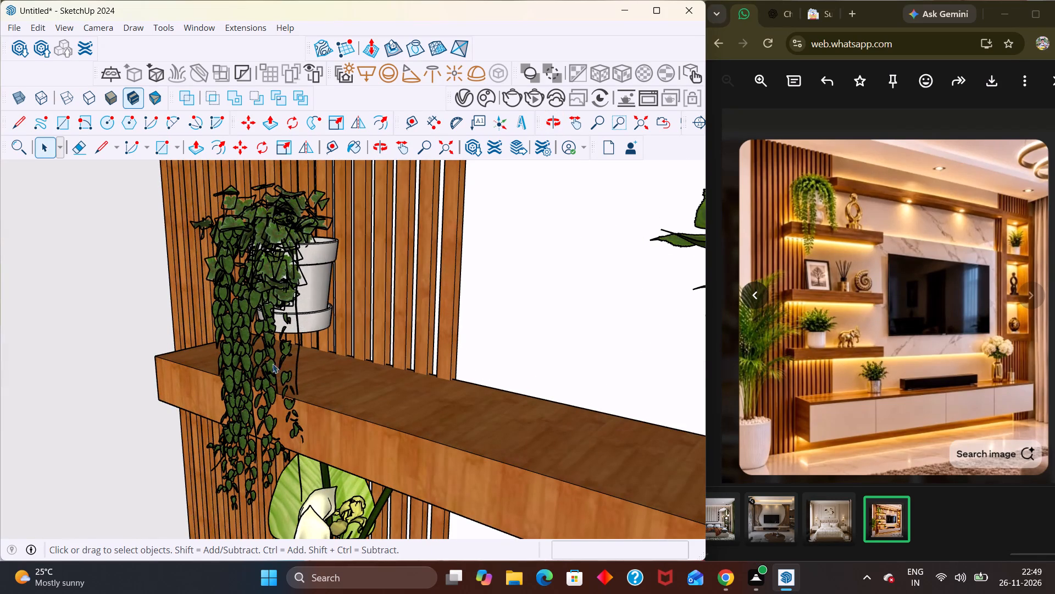
pyautogui.click(253, 358)
pyautogui.moveTo(275, 367); pyautogui.dragTo(212, 387, button='middle')
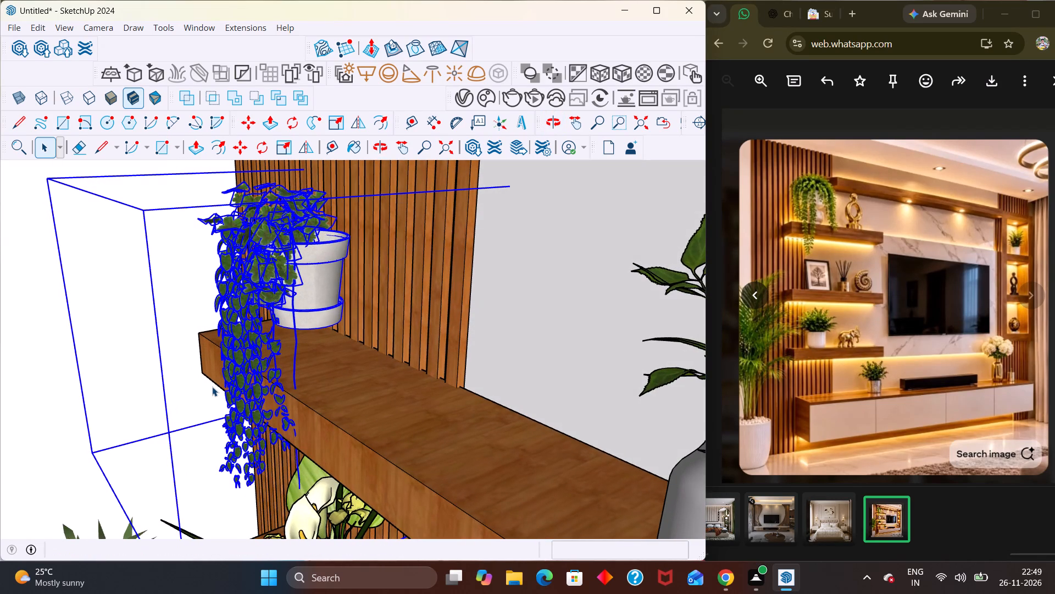
pyautogui.press('m')
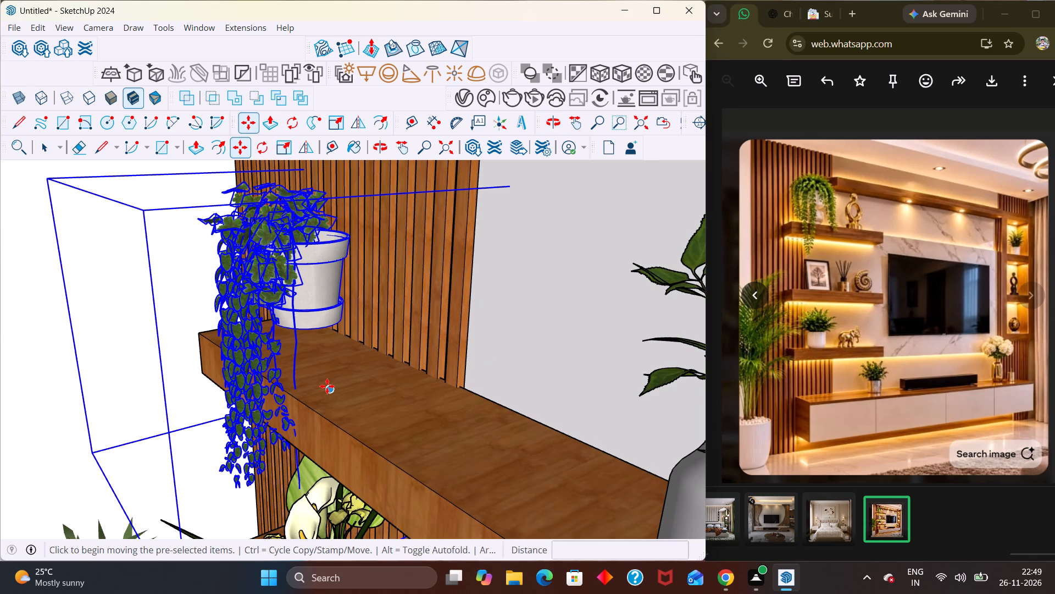
pyautogui.click(321, 313)
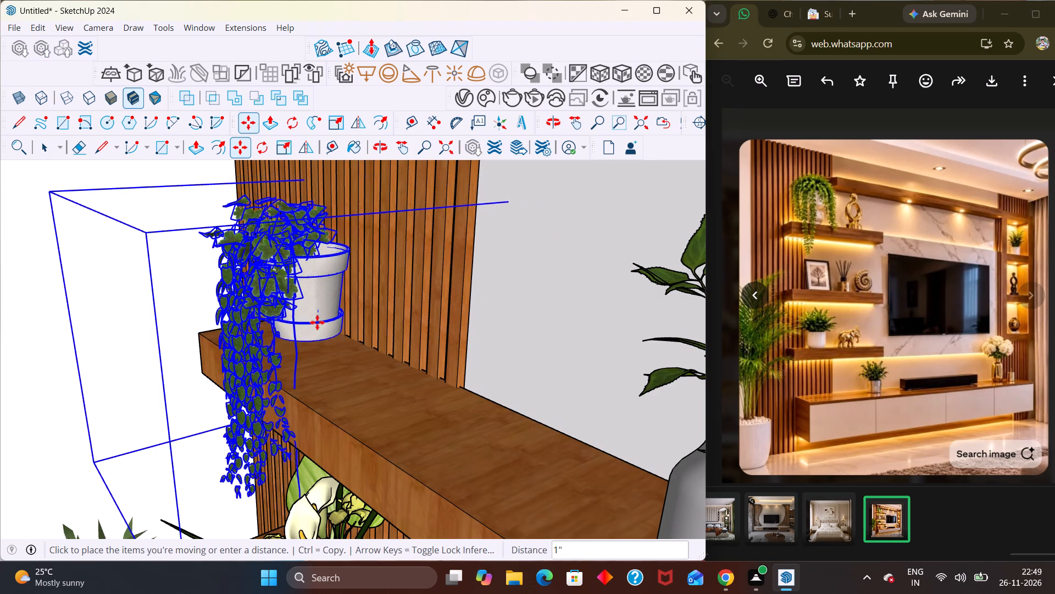
pyautogui.scroll(-3, 341, 409)
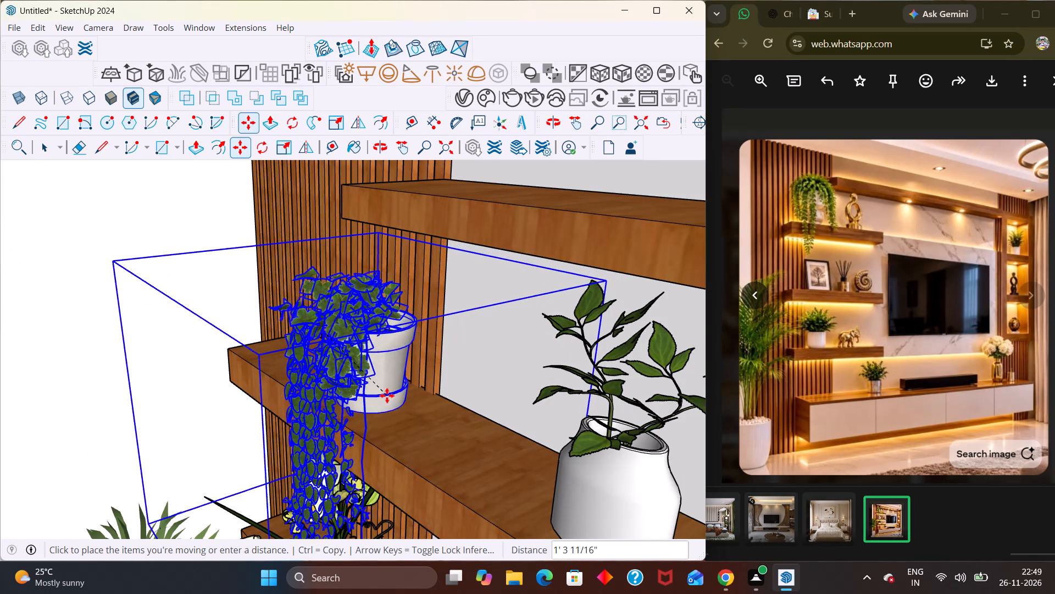
pyautogui.click(391, 394)
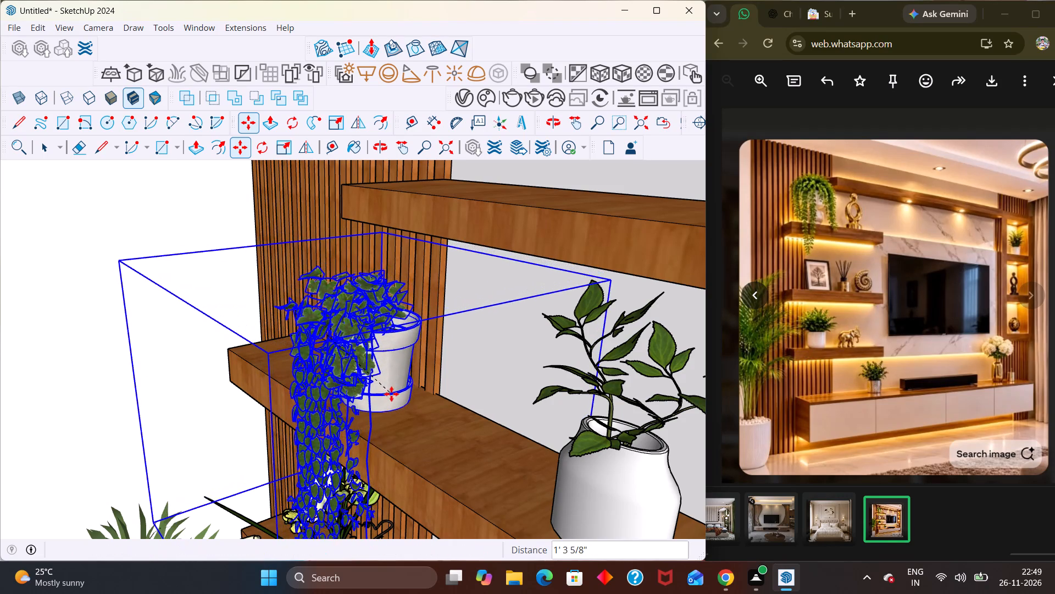
pyautogui.scroll(-3, 390, 388)
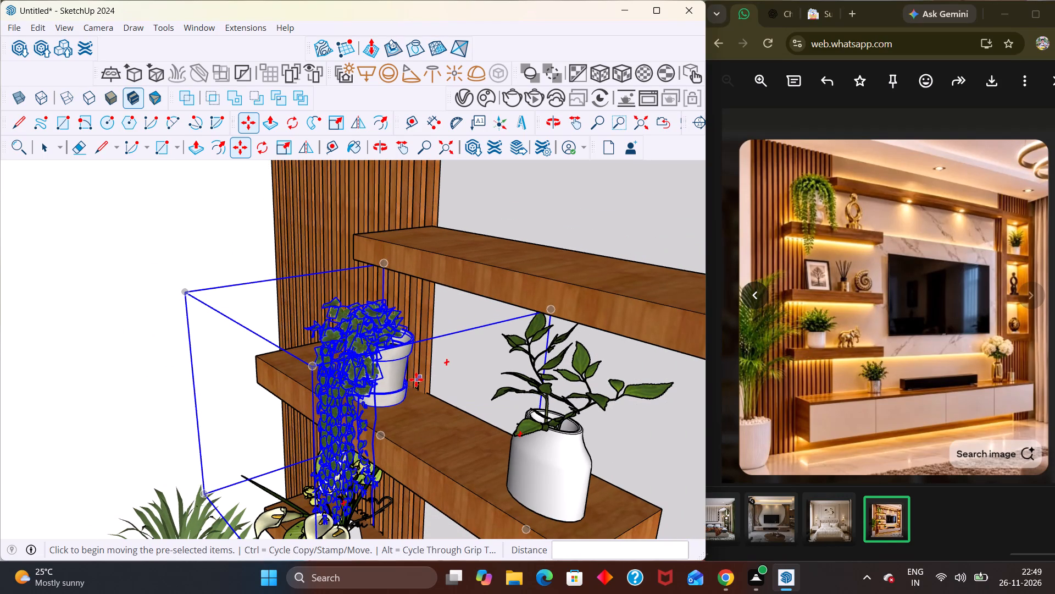
pyautogui.scroll(-9, 416, 380)
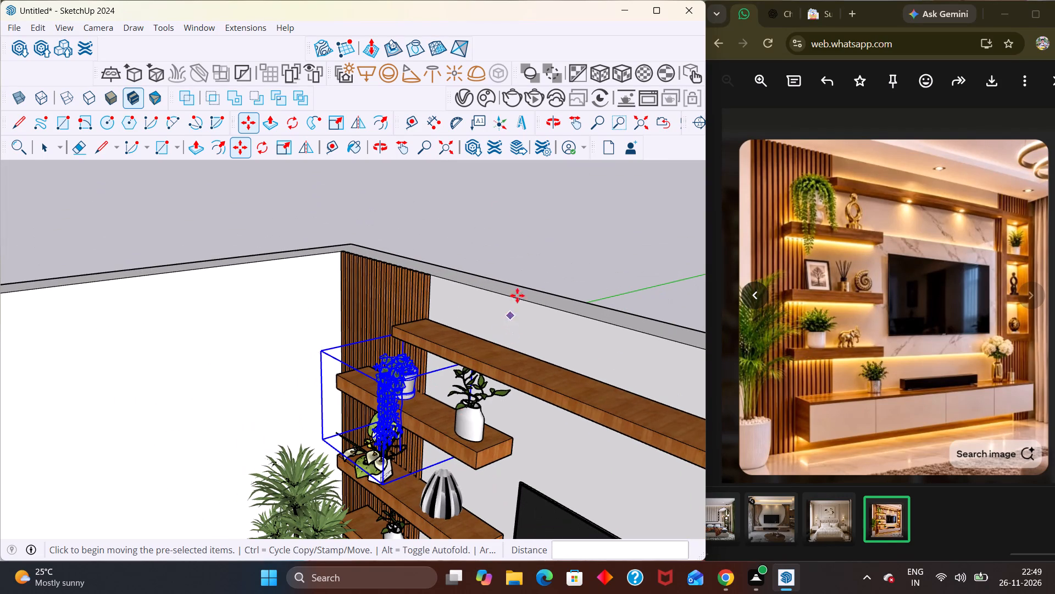
pyautogui.press('space')
pyautogui.click(492, 241)
# Examine the trailing plant's new placement on the highest short shelf from below, above and the front.
pyautogui.moveTo(378, 408); pyautogui.dragTo(560, 263, button='middle')
pyautogui.scroll(1, 434, 396)
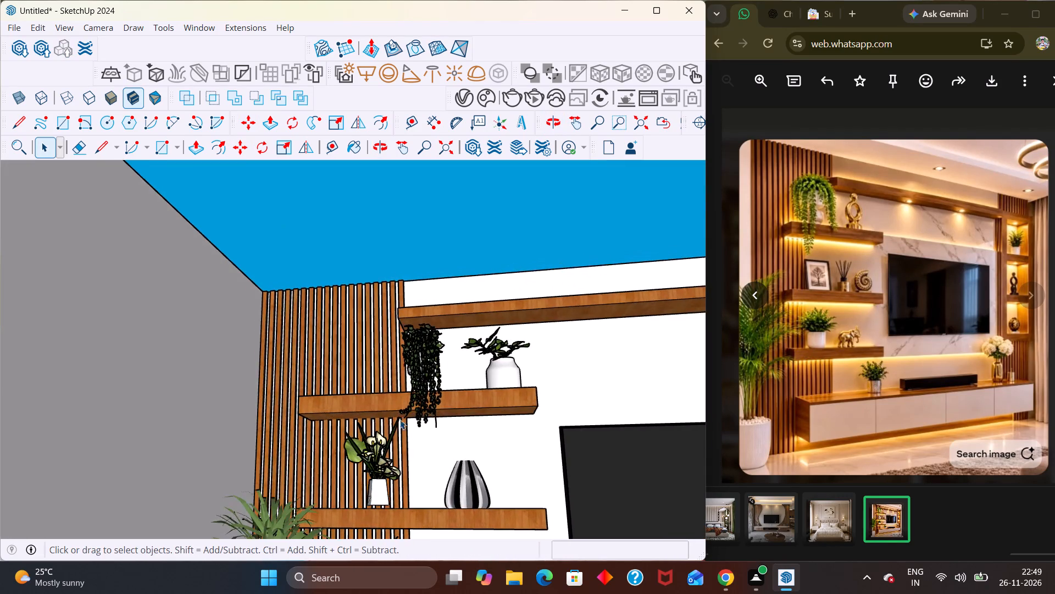
pyautogui.scroll(-4, 413, 449)
pyautogui.moveTo(408, 449); pyautogui.dragTo(327, 584, button='middle')
pyautogui.moveTo(498, 405); pyautogui.dragTo(498, 401, button='middle')
pyautogui.scroll(1, 498, 405)
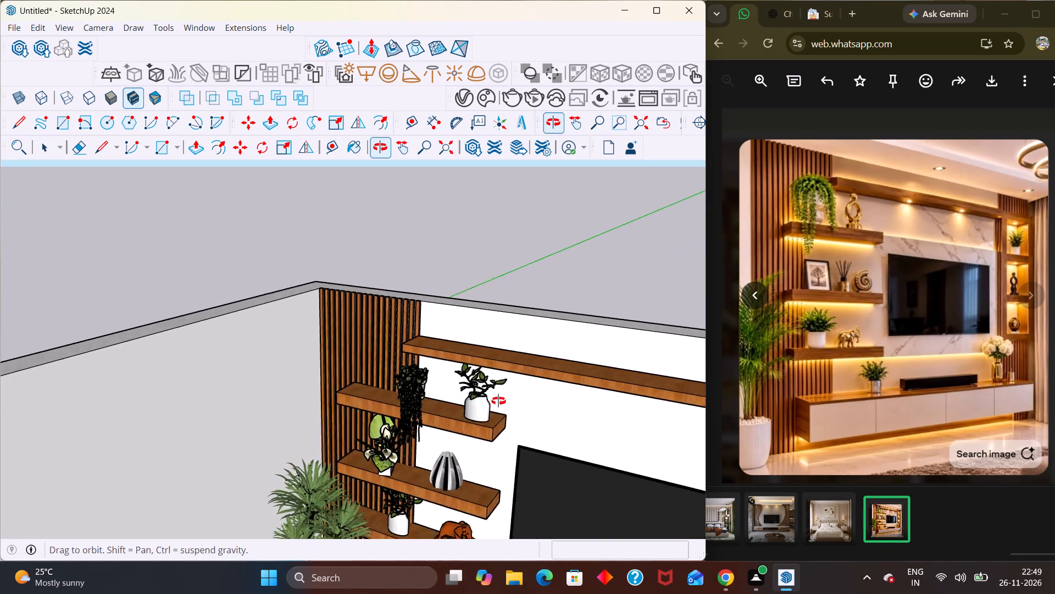
pyautogui.moveTo(498, 401); pyautogui.dragTo(498, 399, button='middle')
pyautogui.scroll(1, 498, 401)
pyautogui.scroll(-9, 499, 396)
pyautogui.moveTo(474, 435); pyautogui.dragTo(574, 326, button='middle')
pyautogui.scroll(6, 563, 370)
pyautogui.moveTo(492, 446); pyautogui.dragTo(554, 519, button='middle')
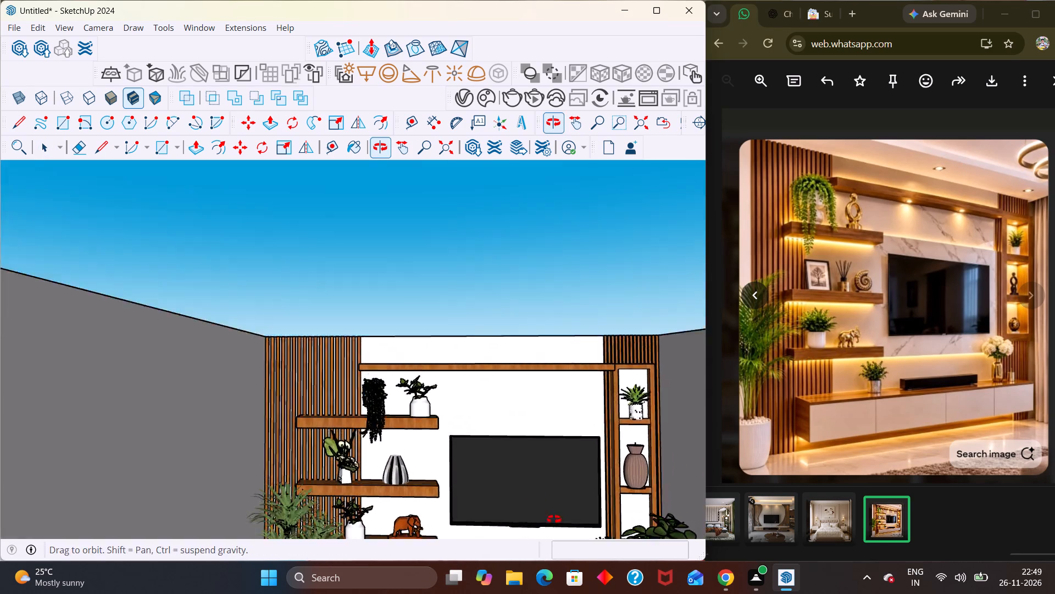
pyautogui.moveTo(554, 519); pyautogui.dragTo(562, 505, button='middle')
# Move the trailing plant about 2 11/16" closer to the white-vase plant on the highest short shelf, and deselect it.
pyautogui.scroll(11, 392, 381)
pyautogui.moveTo(361, 429); pyautogui.dragTo(411, 436, button='middle')
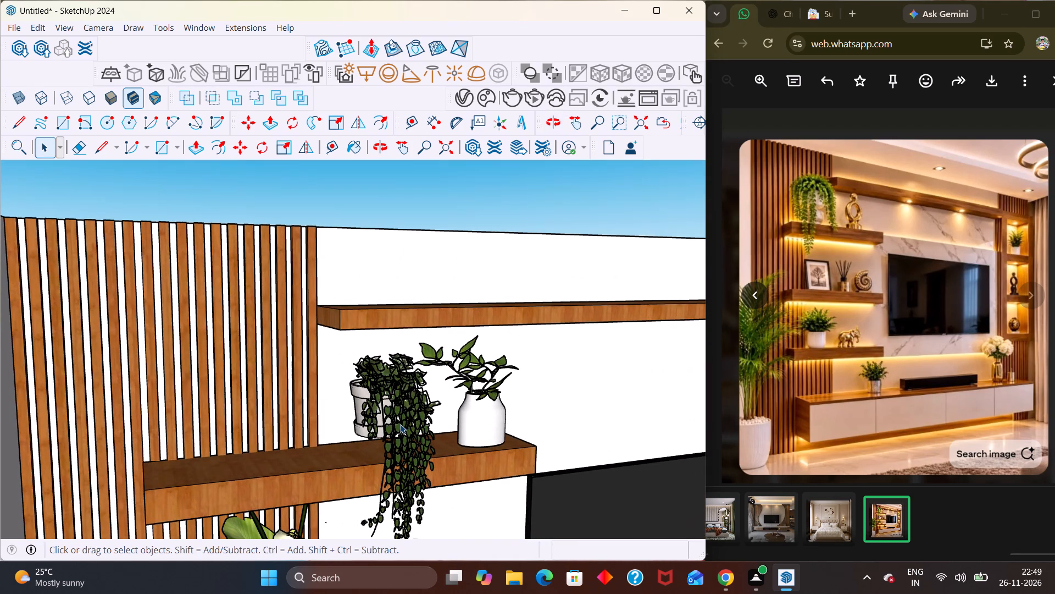
pyautogui.click(390, 423)
pyautogui.press('m')
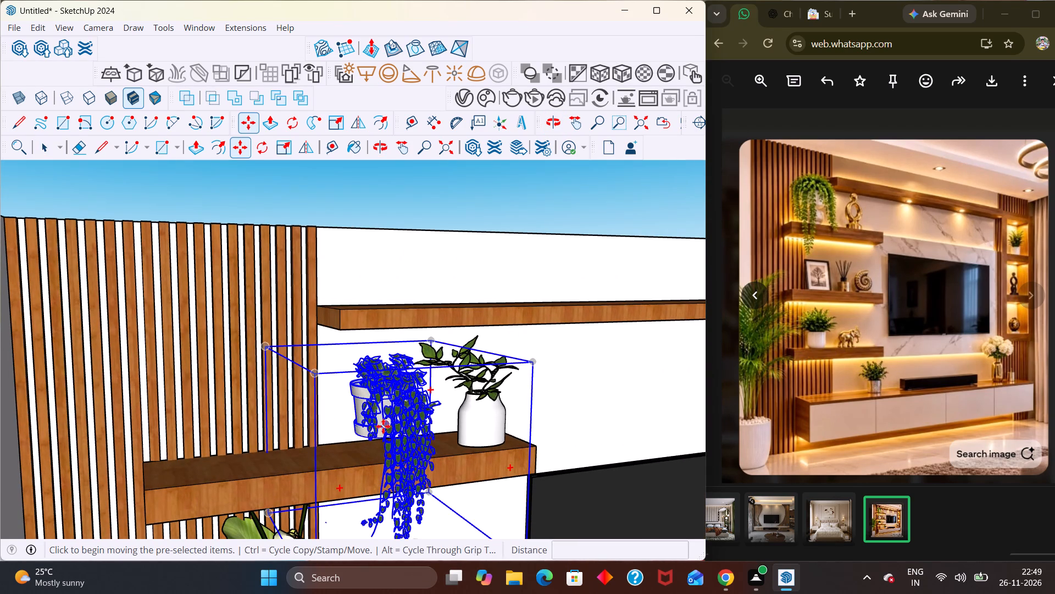
pyautogui.click(267, 516)
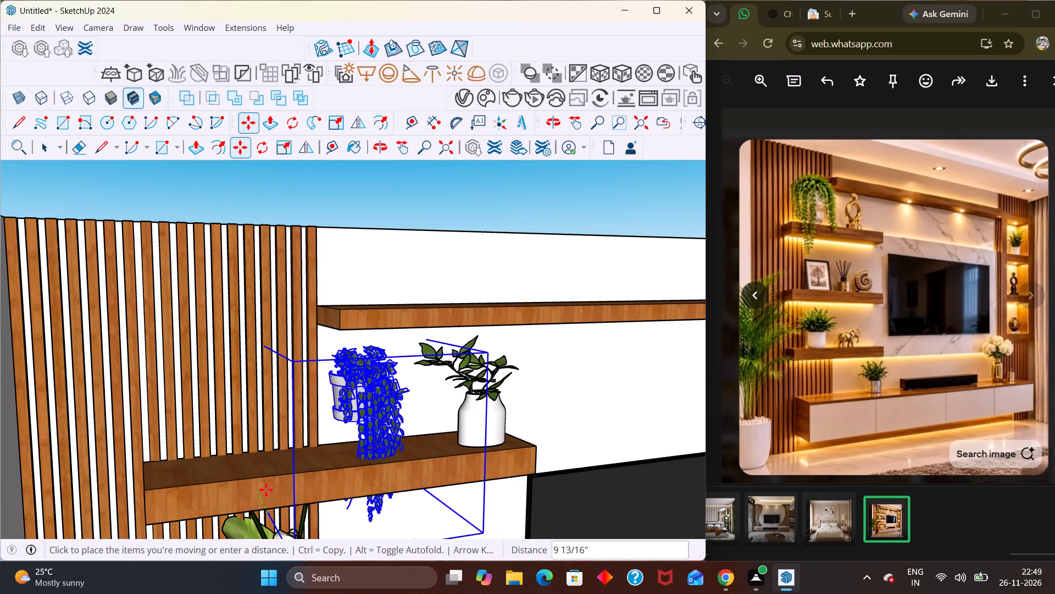
pyautogui.click(281, 515)
pyautogui.scroll(-4, 298, 453)
pyautogui.scroll(-1, 364, 463)
pyautogui.moveTo(364, 463); pyautogui.dragTo(251, 459, button='middle')
pyautogui.scroll(-3, 351, 422)
pyautogui.press('space')
pyautogui.click(442, 326)
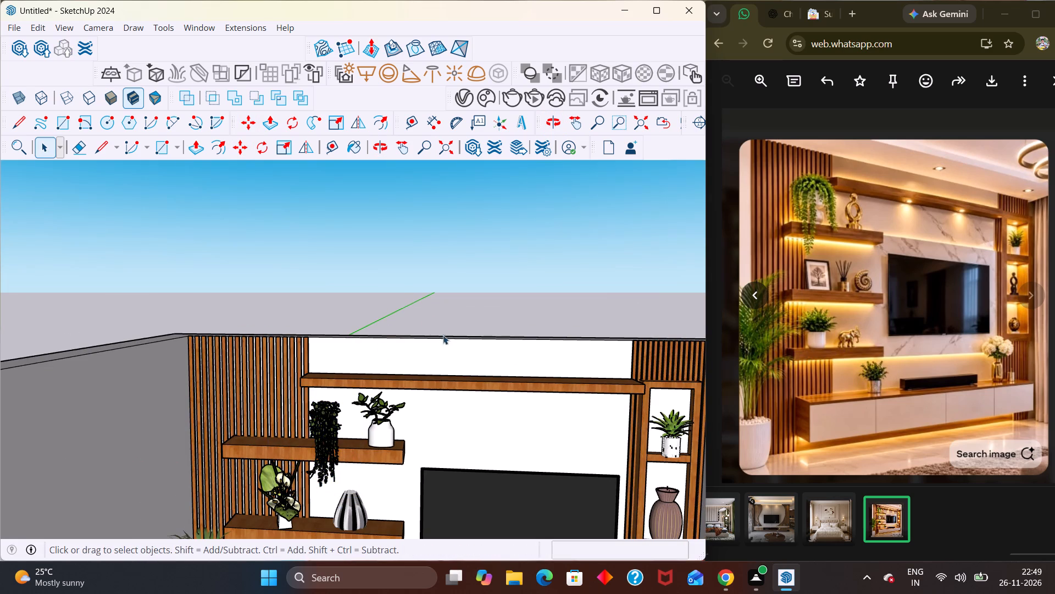
# Examine the decorated TV wall and the whole room from several angles and distances.
pyautogui.moveTo(392, 474); pyautogui.dragTo(426, 327, button='middle')
pyautogui.scroll(-1, 349, 436)
pyautogui.moveTo(342, 457); pyautogui.dragTo(336, 497, button='middle')
pyautogui.scroll(-5, 353, 480)
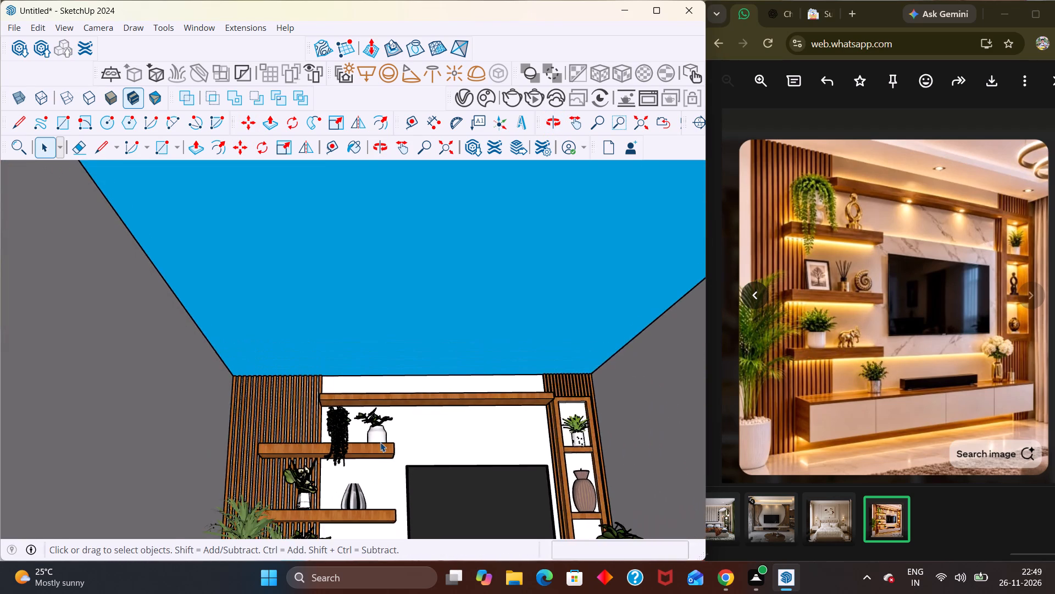
pyautogui.scroll(-6, 380, 442)
pyautogui.moveTo(447, 462); pyautogui.dragTo(432, 531, button='middle')
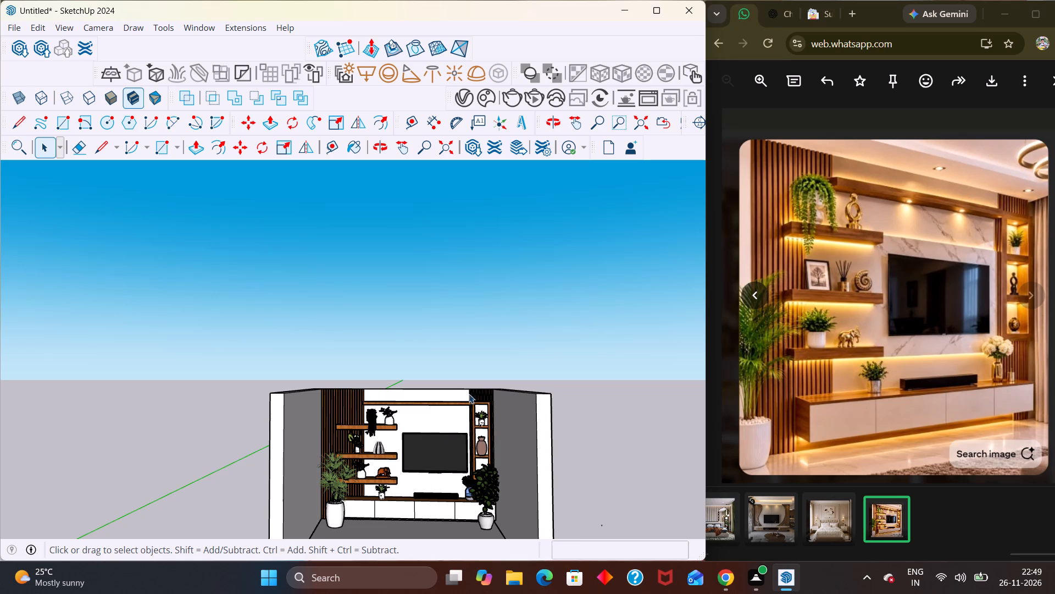
pyautogui.scroll(2, 465, 391)
pyautogui.scroll(-2, 476, 465)
pyautogui.moveTo(414, 496); pyautogui.dragTo(410, 479, button='middle')
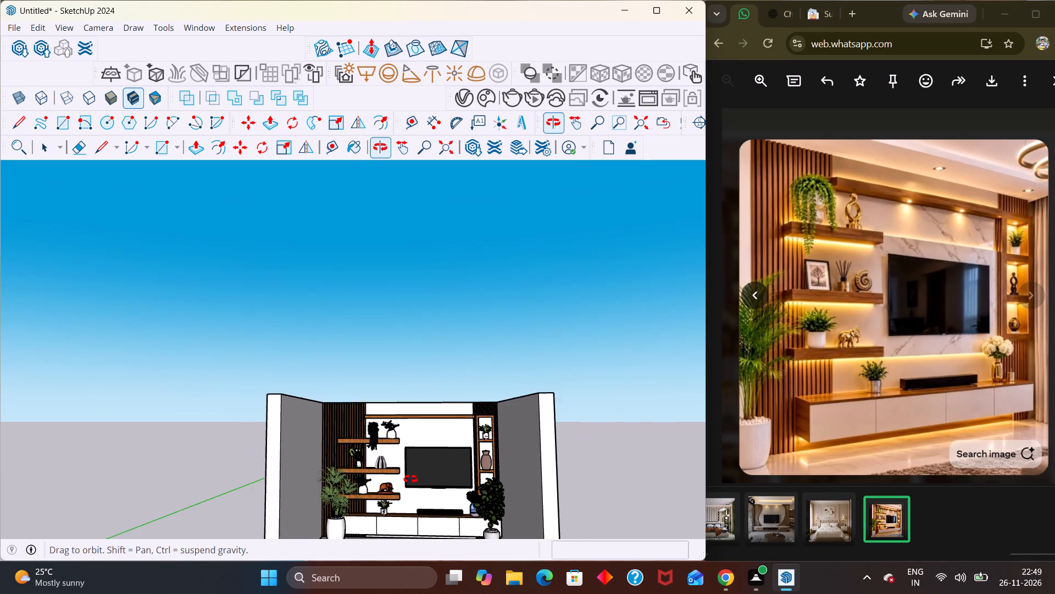
pyautogui.moveTo(410, 479); pyautogui.dragTo(453, 472, button='middle')
pyautogui.scroll(-8, 458, 376)
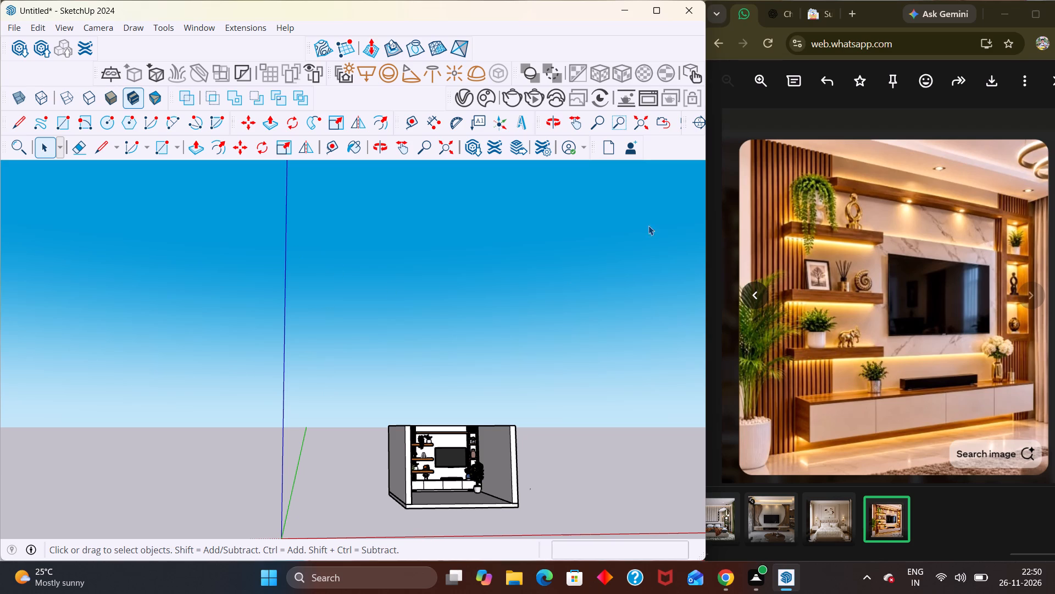
# Inspect the room from outside, then the full TV wall from the front, against the reference image.
pyautogui.scroll(-2, 543, 424)
pyautogui.moveTo(540, 448); pyautogui.dragTo(487, 430, button='middle')
pyautogui.scroll(-1, 538, 460)
pyautogui.scroll(-10, 429, 356)
pyautogui.moveTo(438, 397); pyautogui.dragTo(449, 398, button='middle')
pyautogui.scroll(8, 466, 469)
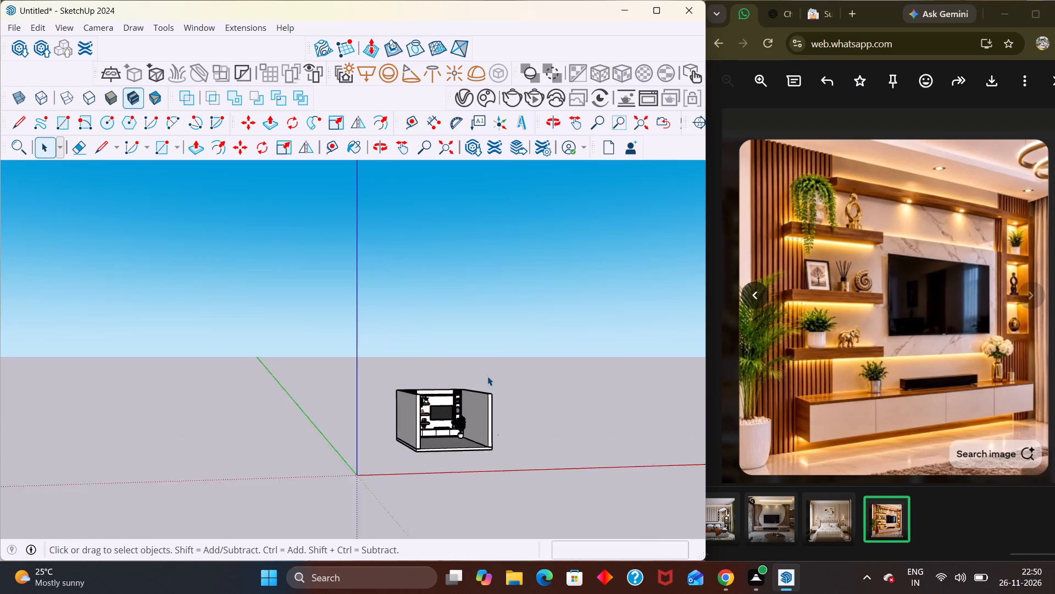
pyautogui.scroll(2, 487, 376)
pyautogui.moveTo(505, 471); pyautogui.dragTo(476, 491, button='middle')
pyautogui.scroll(11, 475, 488)
pyautogui.scroll(1, 435, 406)
pyautogui.moveTo(433, 406); pyautogui.dragTo(412, 478, button='middle')
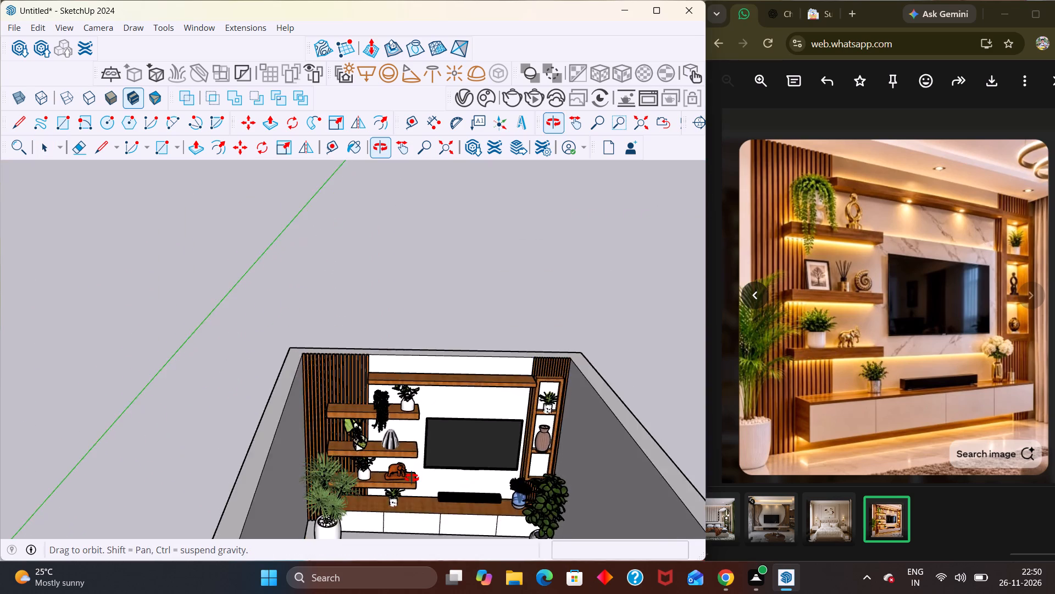
pyautogui.moveTo(412, 478); pyautogui.dragTo(415, 438, button='middle')
pyautogui.scroll(6, 412, 470)
pyautogui.moveTo(409, 424); pyautogui.dragTo(404, 386, button='middle')
pyautogui.scroll(-7, 402, 371)
pyautogui.moveTo(419, 489); pyautogui.dragTo(443, 446, button='middle')
pyautogui.scroll(2, 438, 476)
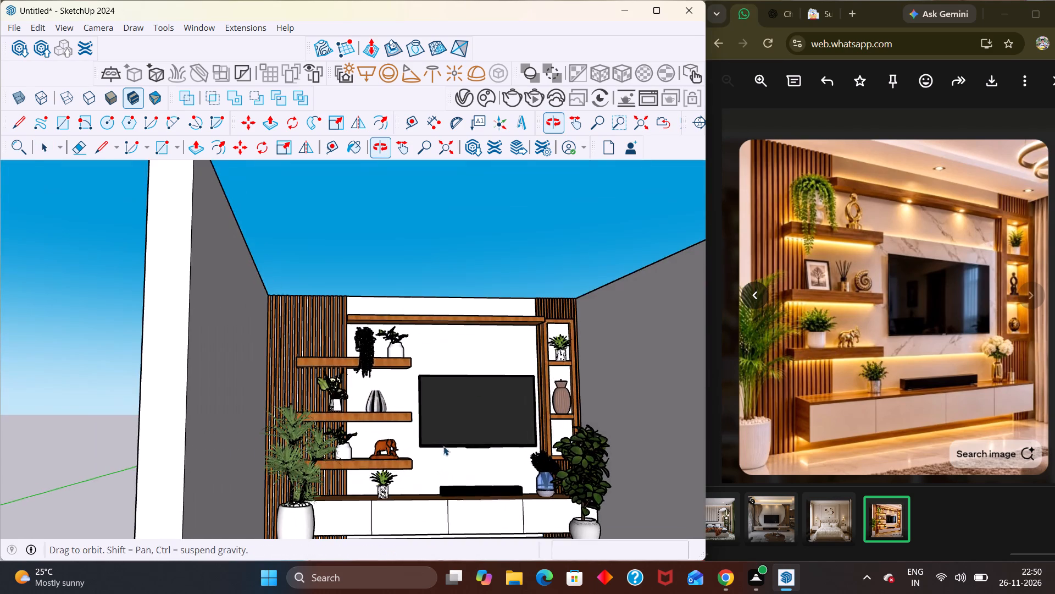
pyautogui.moveTo(443, 446); pyautogui.dragTo(443, 447, button='middle')
pyautogui.scroll(1, 437, 433)
pyautogui.moveTo(437, 433); pyautogui.dragTo(432, 462, button='middle')
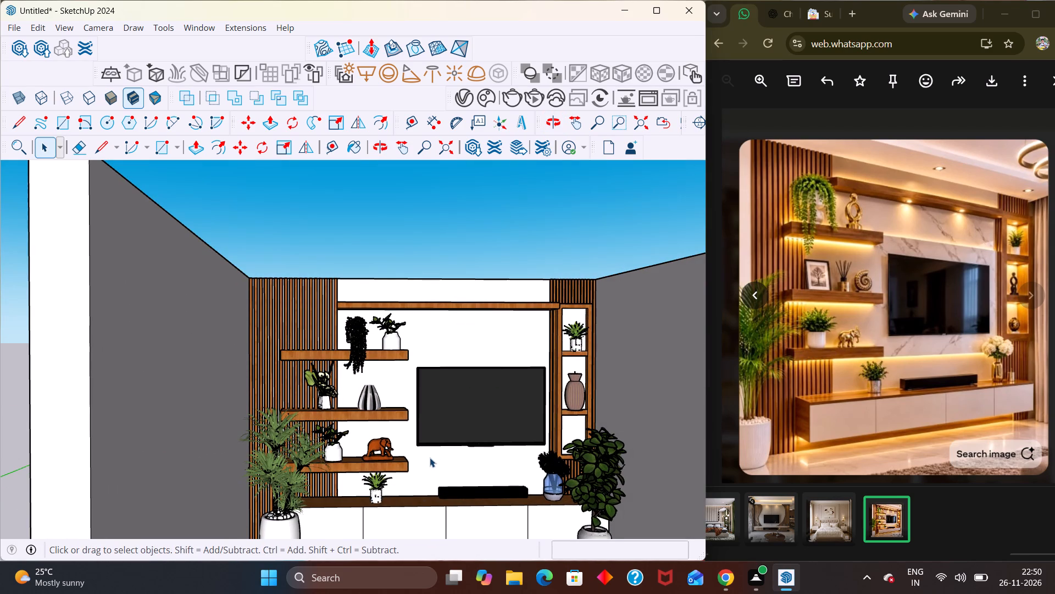
# Save the model as "tv unit 4" in the SP PROJECTS folder on the Desktop.
pyautogui.hotkey('ctrl', 's')
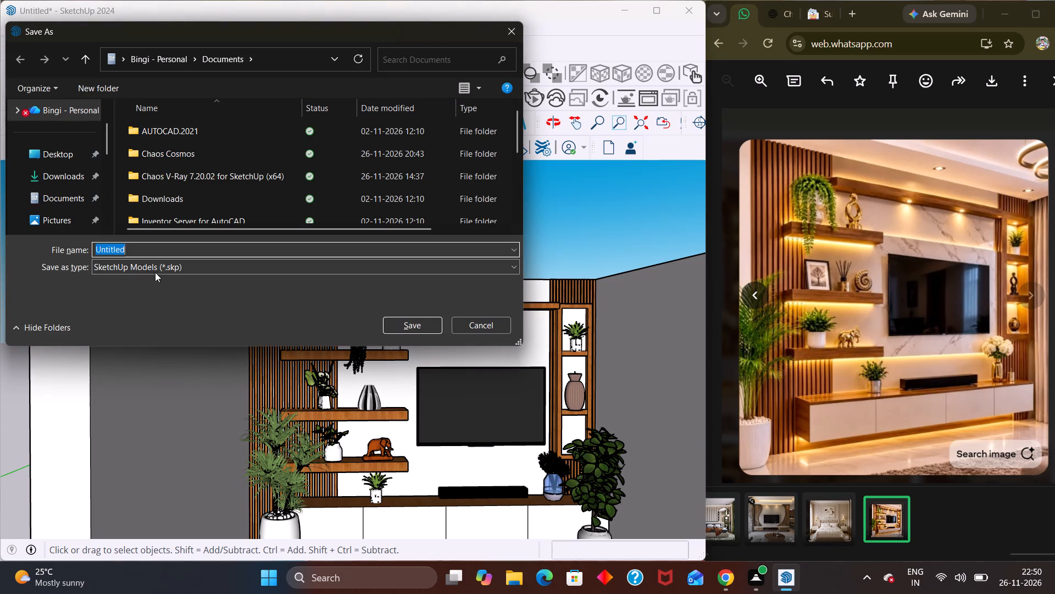
pyautogui.scroll(8, 82, 188)
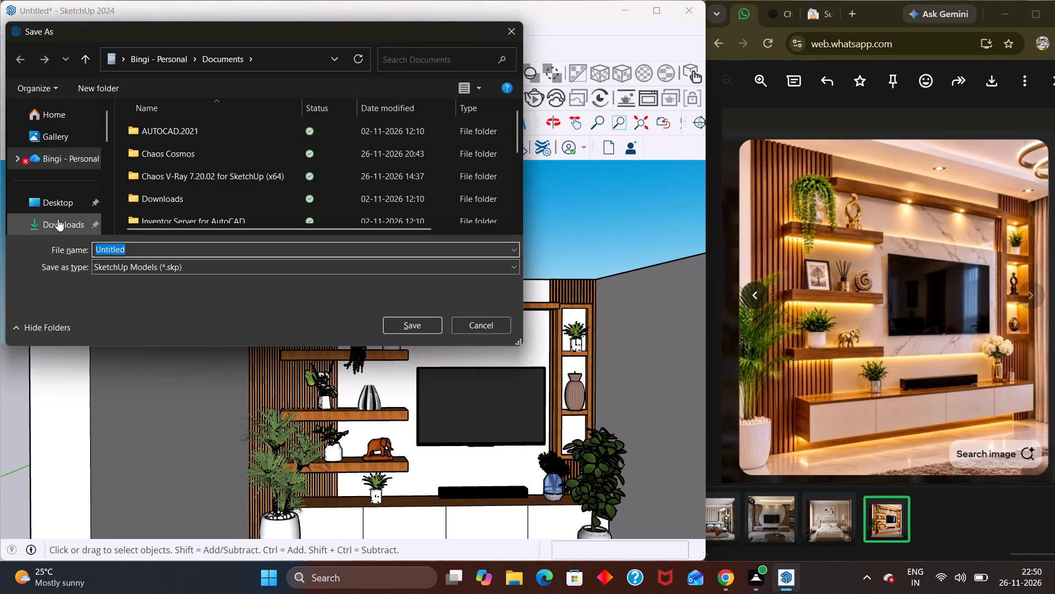
pyautogui.scroll(3, 58, 212)
pyautogui.click(59, 206)
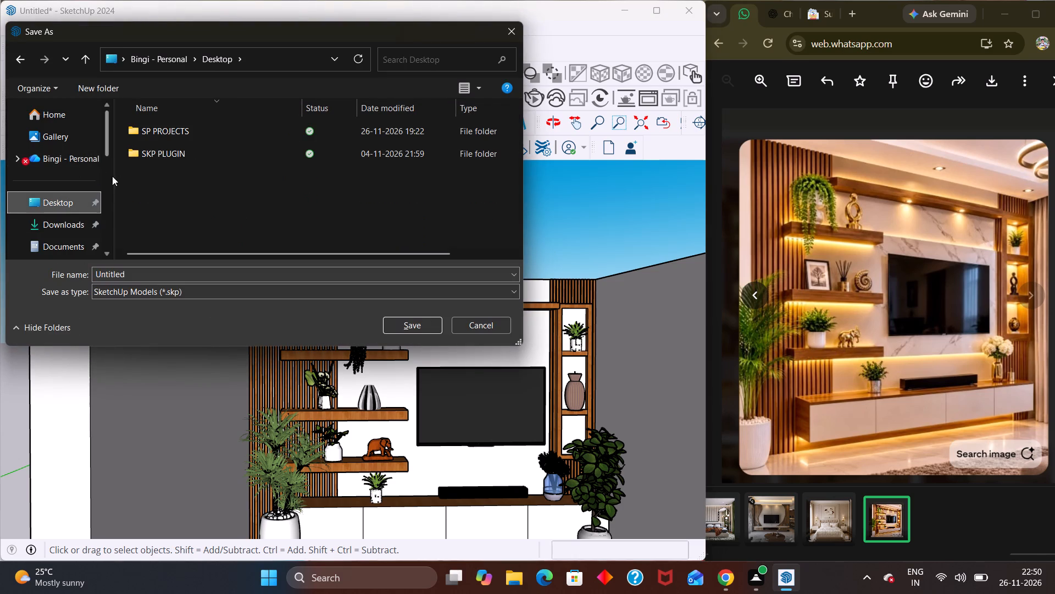
pyautogui.doubleClick(184, 139)
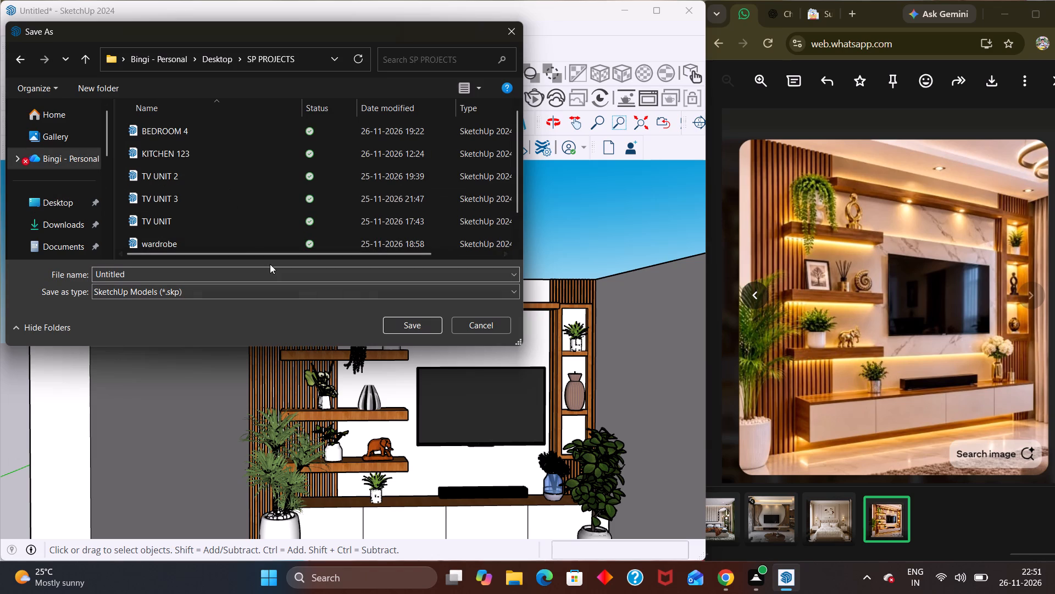
pyautogui.click(256, 269)
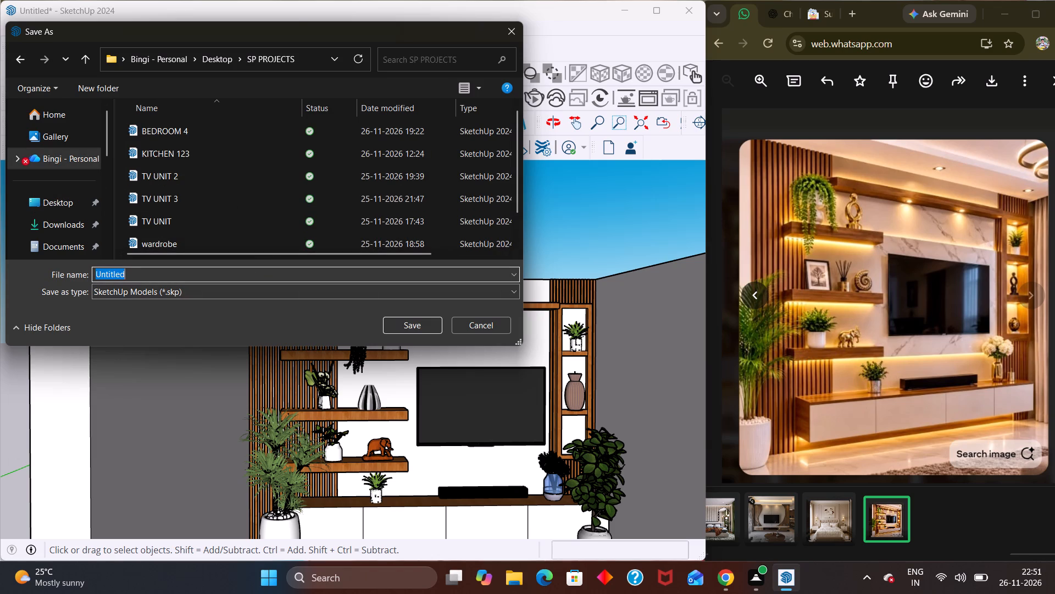
pyautogui.write('tv unit')
pyautogui.press('space')
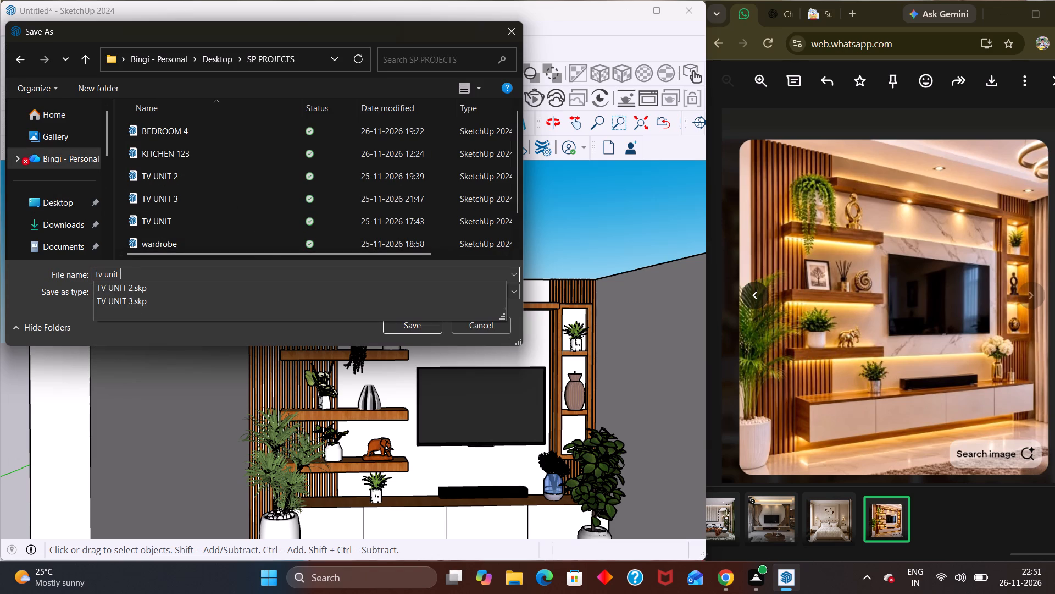
pyautogui.press('Left')
pyautogui.press('space')
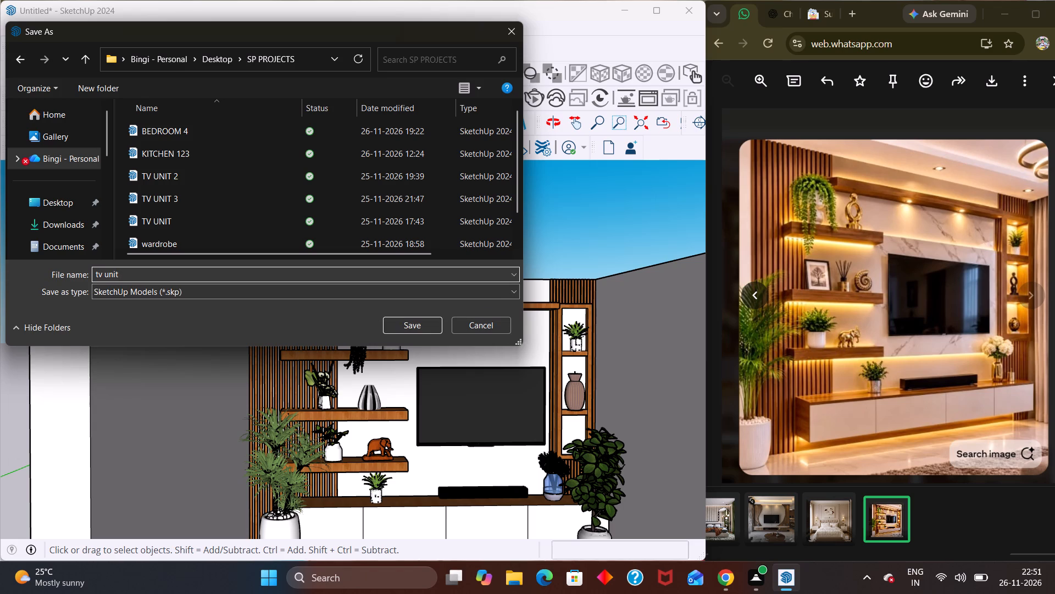
pyautogui.press('Left')
pyautogui.press('Left')
pyautogui.press('Right')
pyautogui.press('Right')
pyautogui.press('4')
pyautogui.click(416, 331)
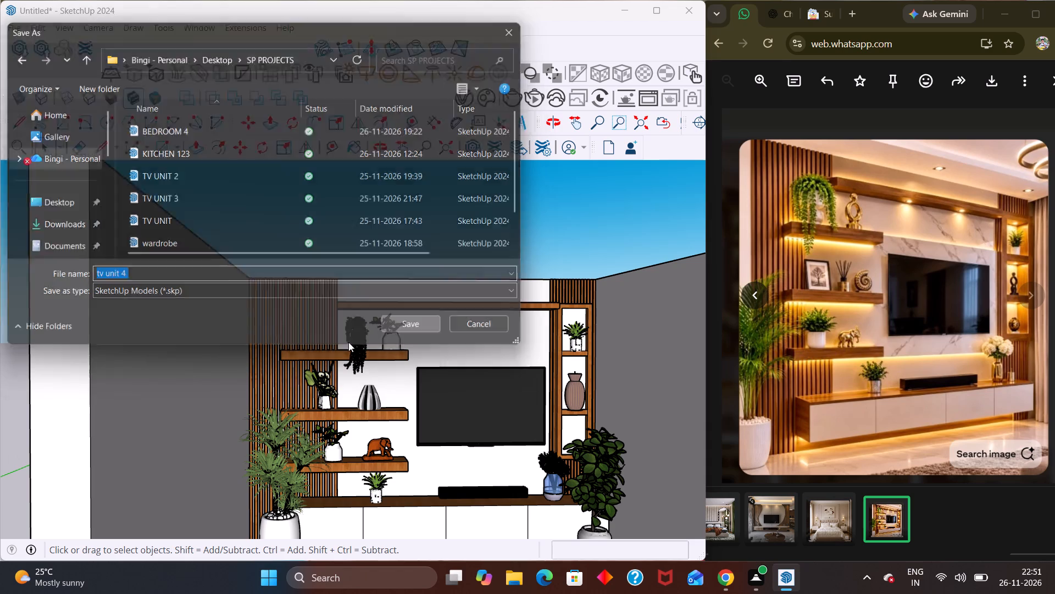
# Capture a screen snip of the whole decorated TV wall, framed from the front with both floor plants in view.
pyautogui.scroll(-5, 275, 375)
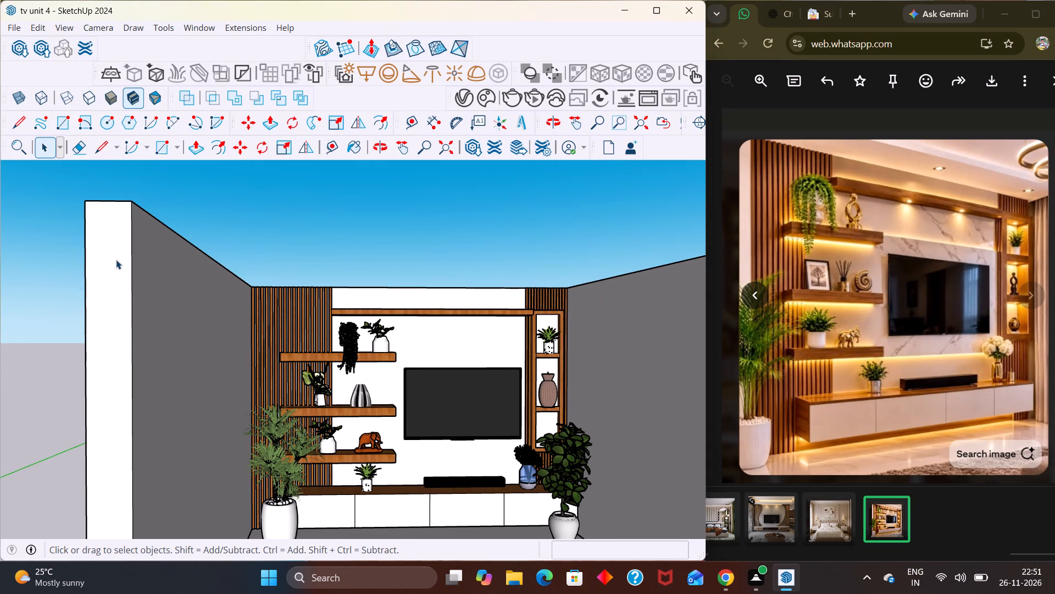
pyautogui.scroll(-5, 211, 322)
pyautogui.middleClick(387, 471)
pyautogui.scroll(6, 387, 476)
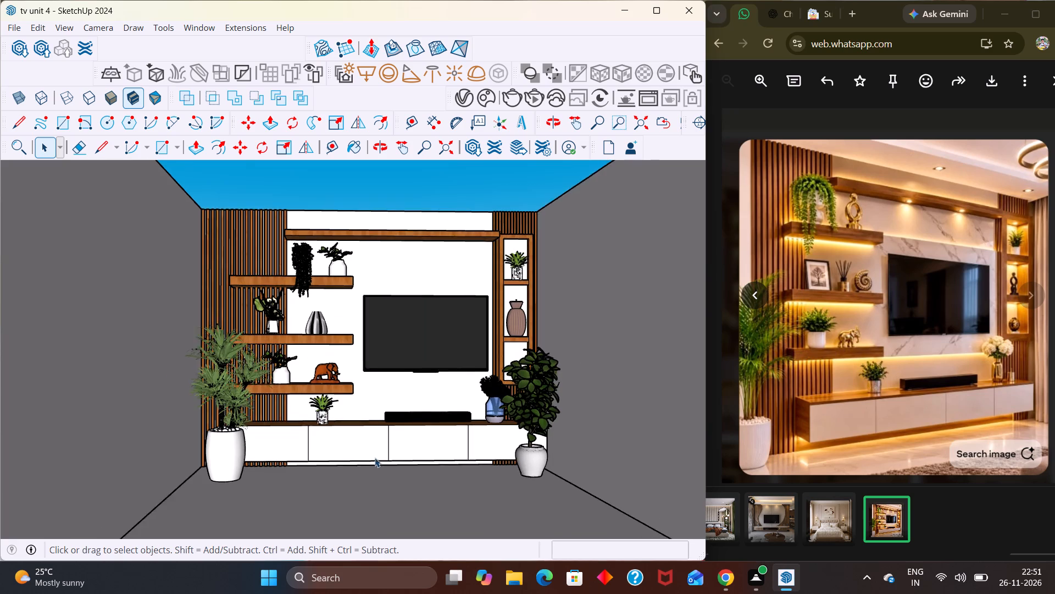
pyautogui.moveTo(375, 458); pyautogui.dragTo(374, 494, button='middle')
pyautogui.scroll(2, 374, 494)
pyautogui.scroll(-3, 370, 487)
pyautogui.moveTo(364, 481); pyautogui.dragTo(362, 474, button='middle')
pyautogui.scroll(3, 363, 480)
pyautogui.scroll(-1, 362, 481)
pyautogui.moveTo(362, 491); pyautogui.dragTo(362, 505, button='middle')
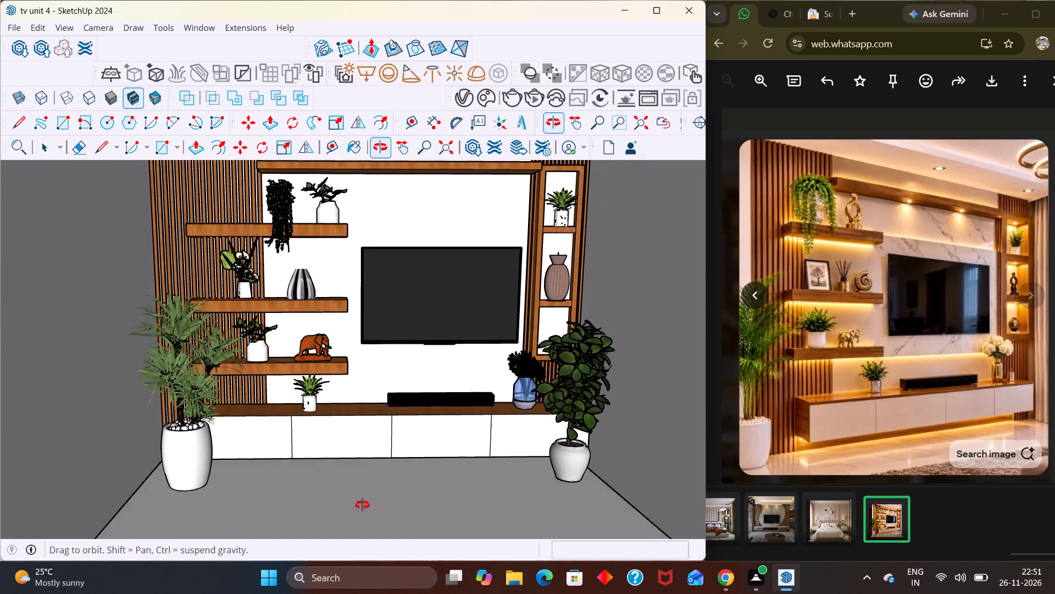
pyautogui.moveTo(362, 505); pyautogui.dragTo(360, 455, button='middle')
pyautogui.scroll(1, 360, 457)
pyautogui.scroll(-3, 359, 437)
pyautogui.scroll(2, 360, 371)
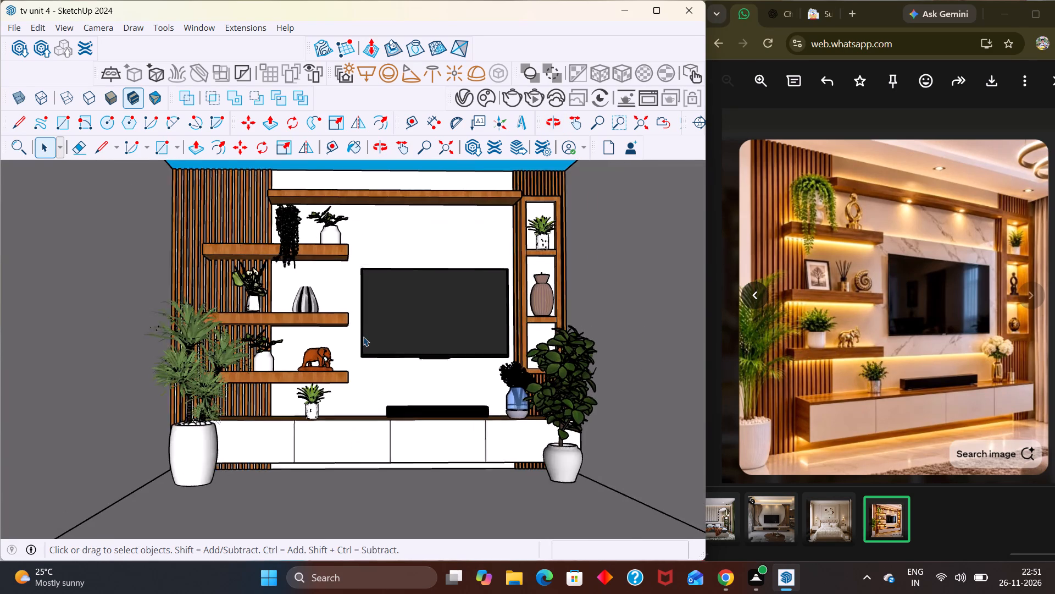
pyautogui.scroll(-1, 363, 342)
pyautogui.moveTo(363, 345); pyautogui.dragTo(363, 378, button='middle')
pyautogui.scroll(1, 363, 378)
pyautogui.scroll(-1, 363, 377)
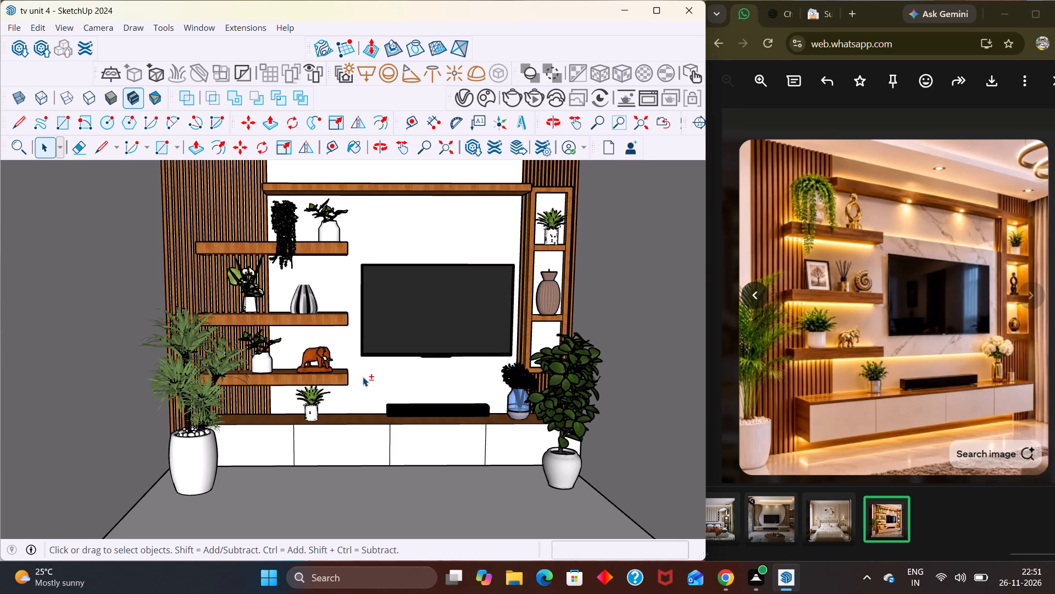
pyautogui.press('shift+super+s')
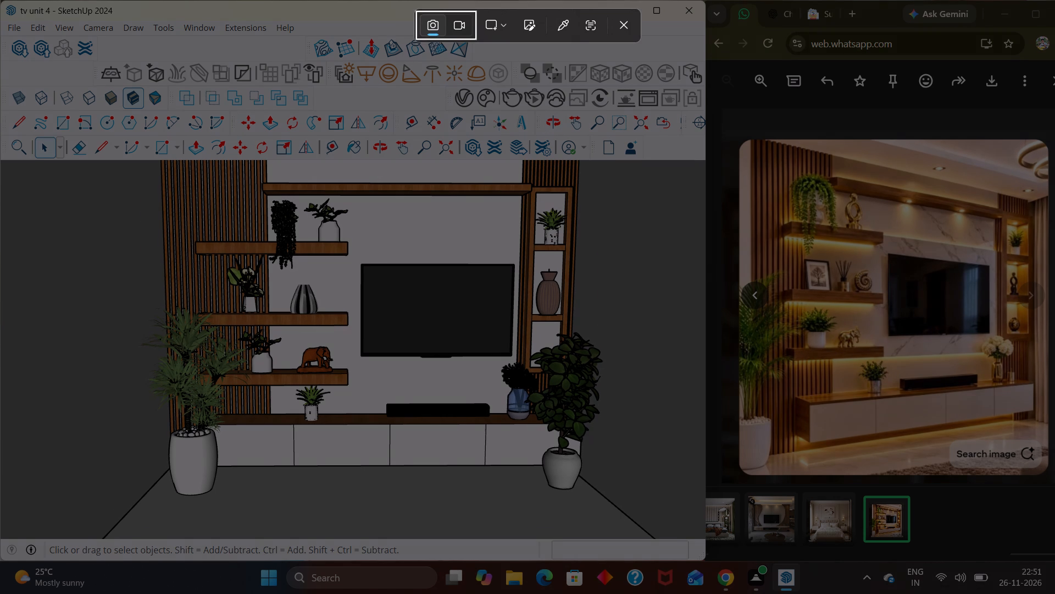
pyautogui.moveTo(139, 123); pyautogui.dragTo(596, 524)
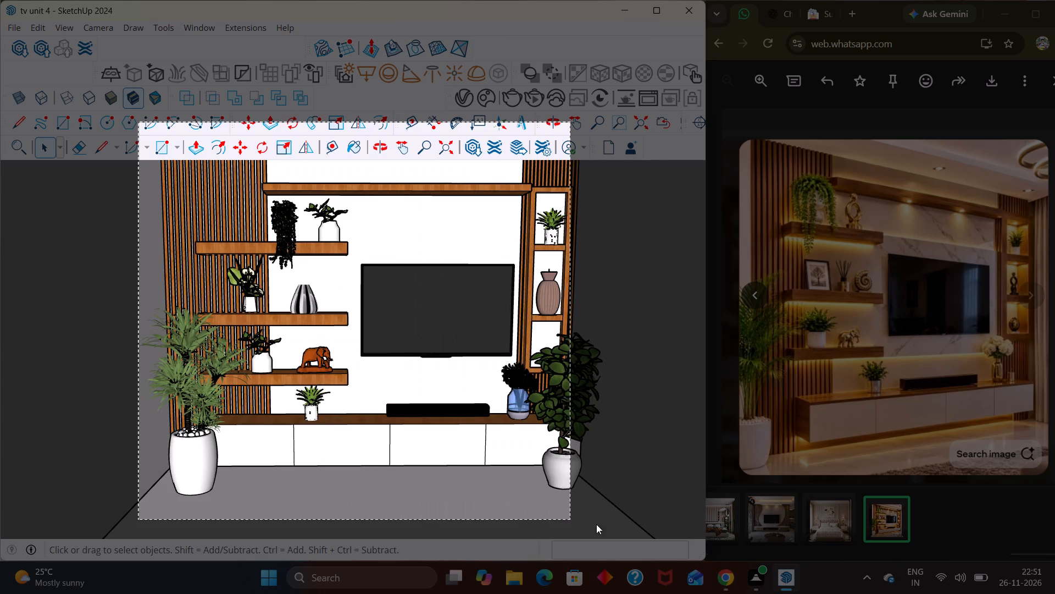
pyautogui.moveTo(596, 524); pyautogui.dragTo(663, 528)
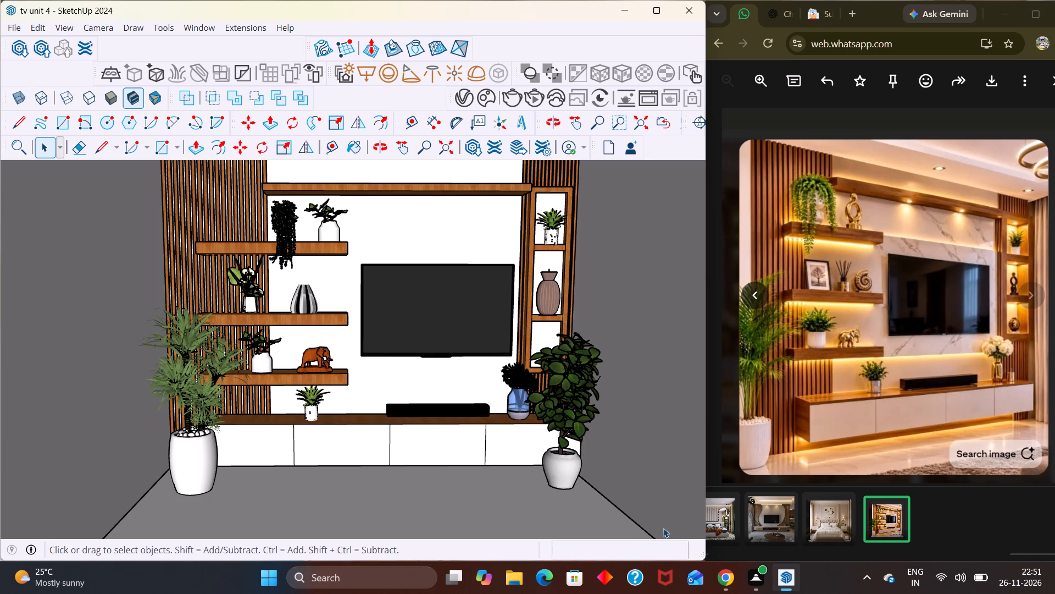
# Examine the room from the front and the shelf decorations up close, comparing the TV wall with the reference image.
pyautogui.scroll(-11, 119, 320)
pyautogui.scroll(-3, 312, 373)
pyautogui.moveTo(312, 372); pyautogui.dragTo(329, 255, button='middle')
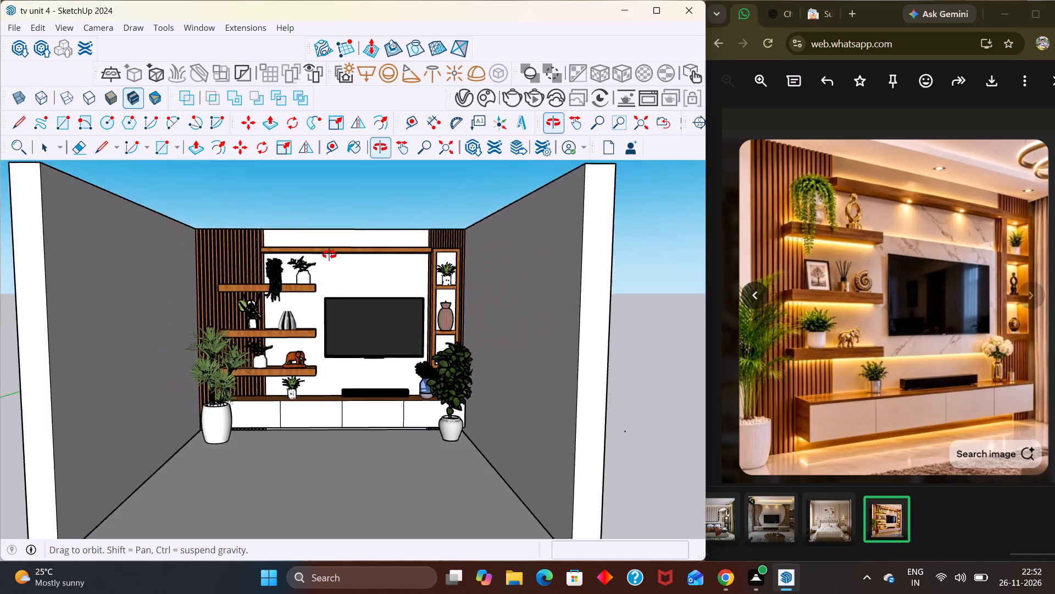
pyautogui.moveTo(329, 255); pyautogui.dragTo(329, 250, button='middle')
pyautogui.scroll(4, 329, 252)
pyautogui.middleClick(325, 250)
pyautogui.moveTo(323, 251); pyautogui.dragTo(309, 342, button='middle')
pyautogui.scroll(1, 309, 342)
pyautogui.scroll(-1, 307, 340)
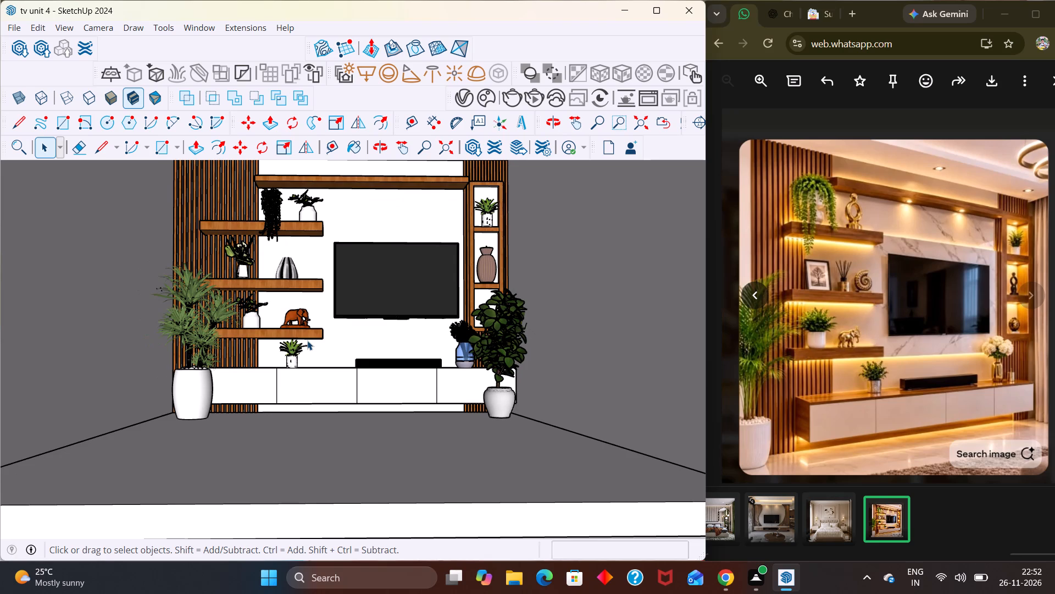
pyautogui.scroll(-6, 307, 345)
pyautogui.scroll(9, 286, 252)
pyautogui.moveTo(277, 257); pyautogui.dragTo(277, 283, button='middle')
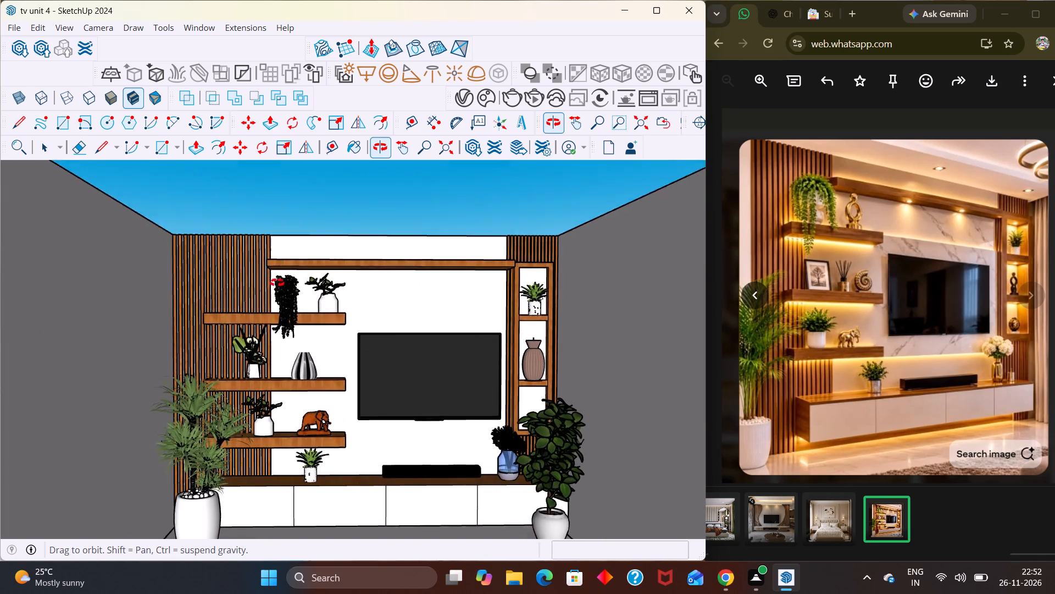
pyautogui.moveTo(277, 283); pyautogui.dragTo(276, 293, button='middle')
pyautogui.scroll(1, 276, 293)
pyautogui.scroll(-3, 275, 294)
pyautogui.moveTo(280, 340); pyautogui.dragTo(281, 313, button='middle')
pyautogui.scroll(2, 281, 313)
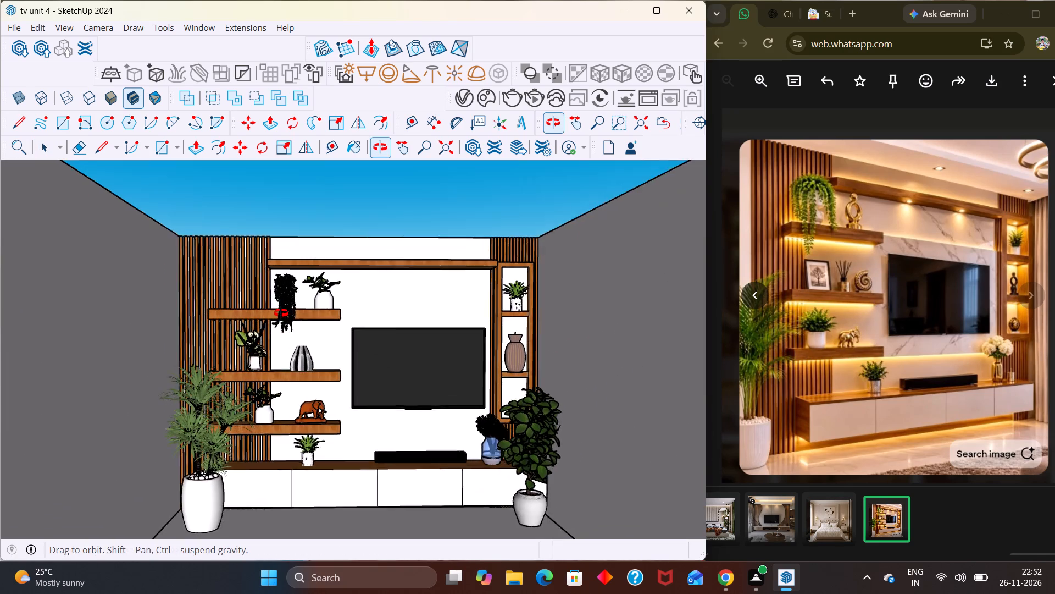
pyautogui.moveTo(281, 313); pyautogui.dragTo(281, 312, button='middle')
pyautogui.scroll(6, 281, 312)
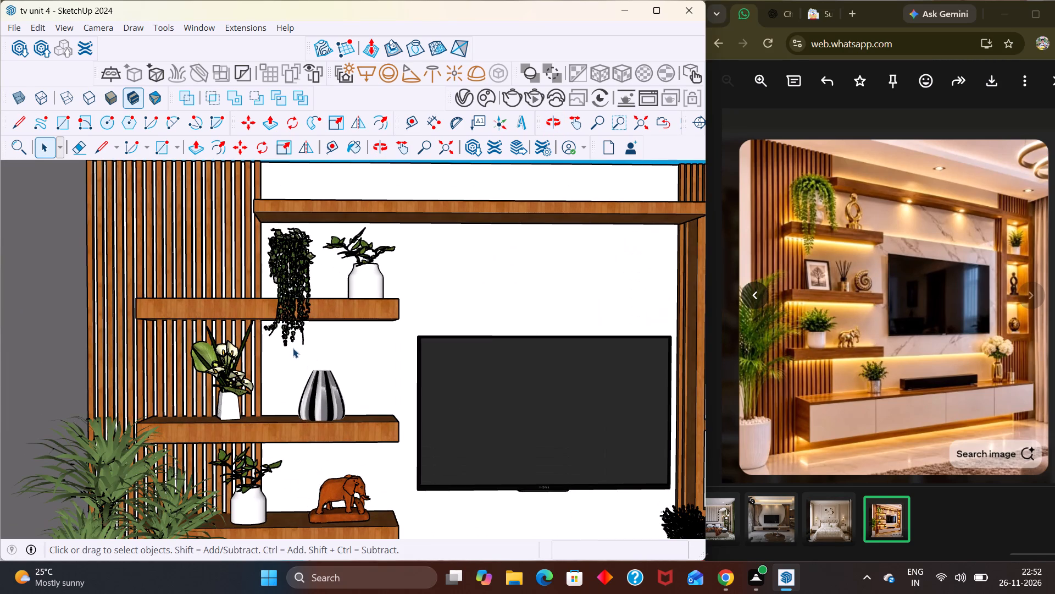
pyautogui.scroll(-2, 293, 348)
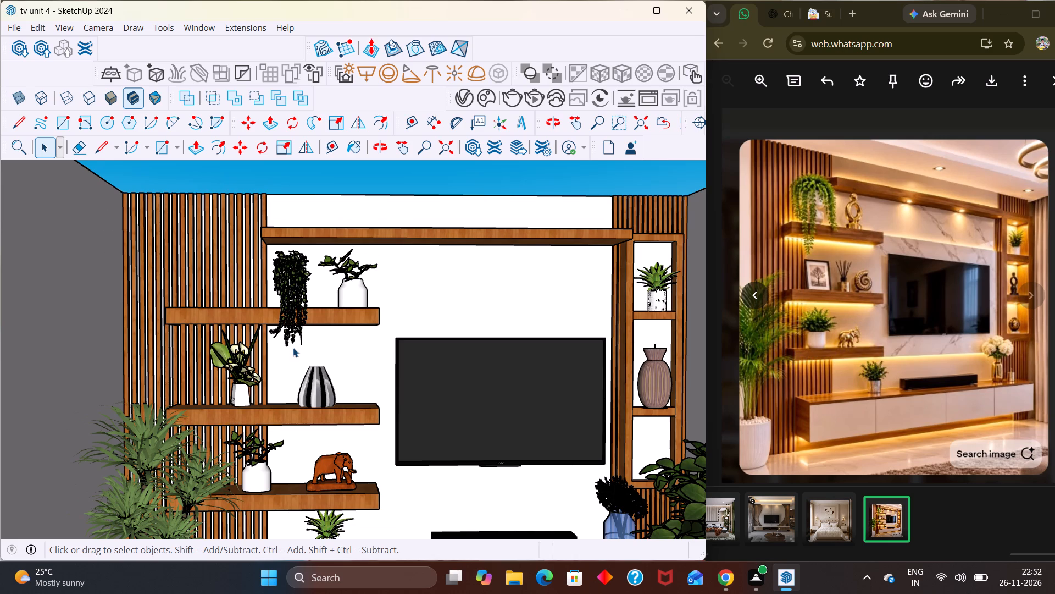
pyautogui.scroll(-4, 310, 343)
pyautogui.moveTo(315, 391); pyautogui.dragTo(315, 376, button='middle')
pyautogui.scroll(2, 304, 381)
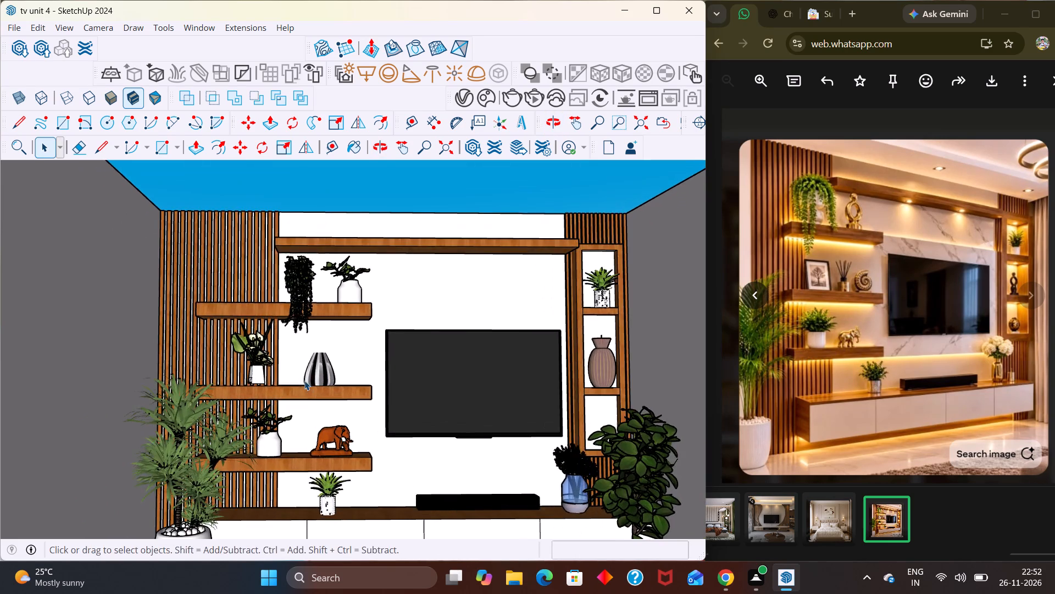
# Inspect the whole room from a raised outside view and the full TV wall again from the front.
pyautogui.moveTo(304, 381); pyautogui.dragTo(292, 428, button='middle')
pyautogui.scroll(1, 290, 409)
pyautogui.scroll(-10, 289, 398)
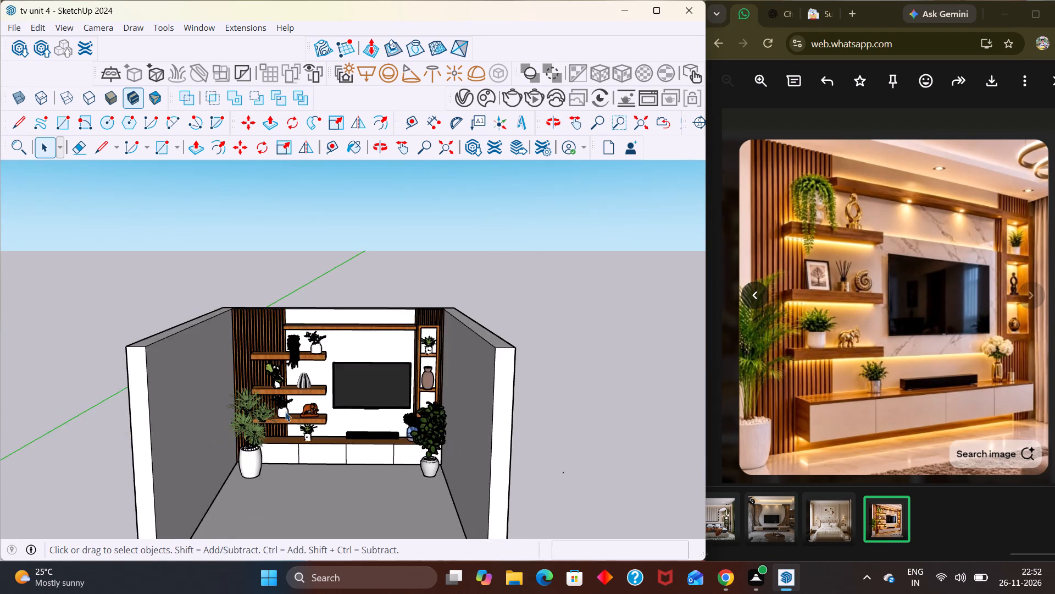
pyautogui.scroll(2, 280, 446)
pyautogui.scroll(3, 265, 504)
pyautogui.moveTo(272, 446); pyautogui.dragTo(273, 435, button='middle')
pyautogui.scroll(2, 273, 435)
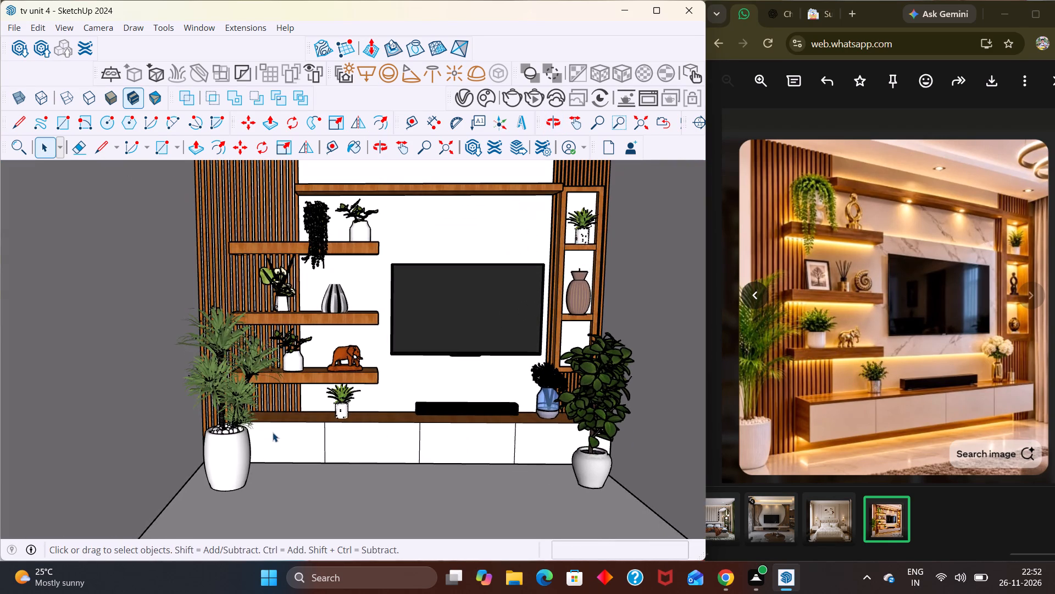
pyautogui.moveTo(271, 437); pyautogui.dragTo(270, 446, button='middle')
pyautogui.scroll(-1, 270, 468)
pyautogui.scroll(1, 270, 446)
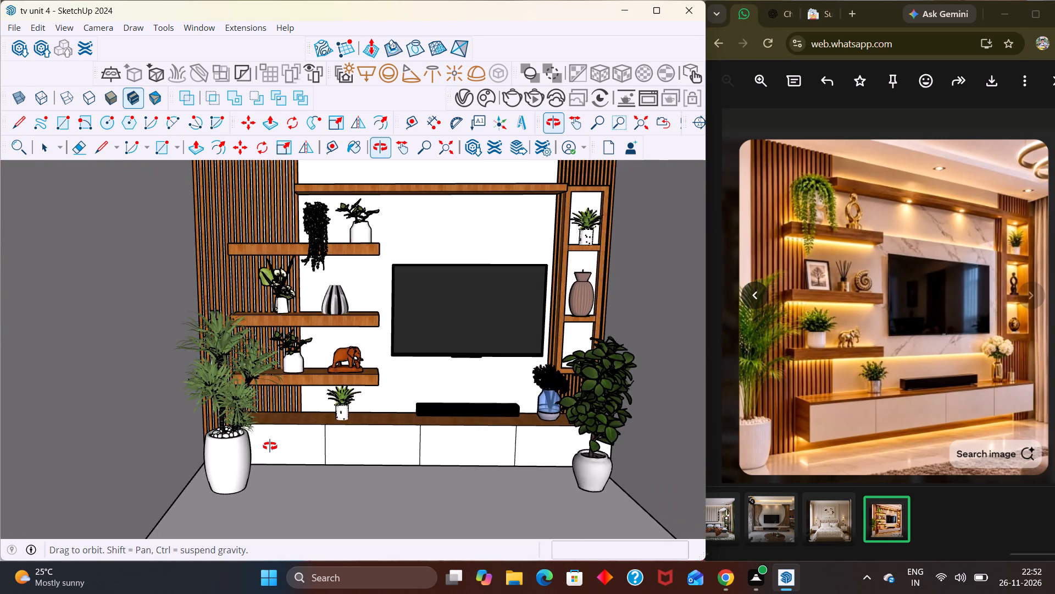
pyautogui.moveTo(270, 446); pyautogui.dragTo(270, 445, button='middle')
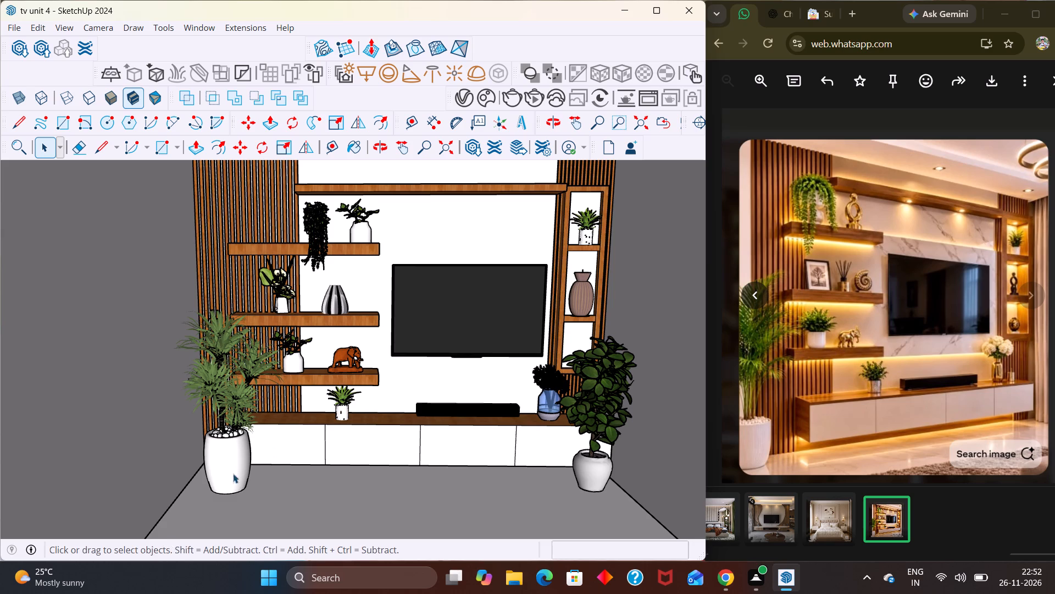
pyautogui.scroll(4, 316, 206)
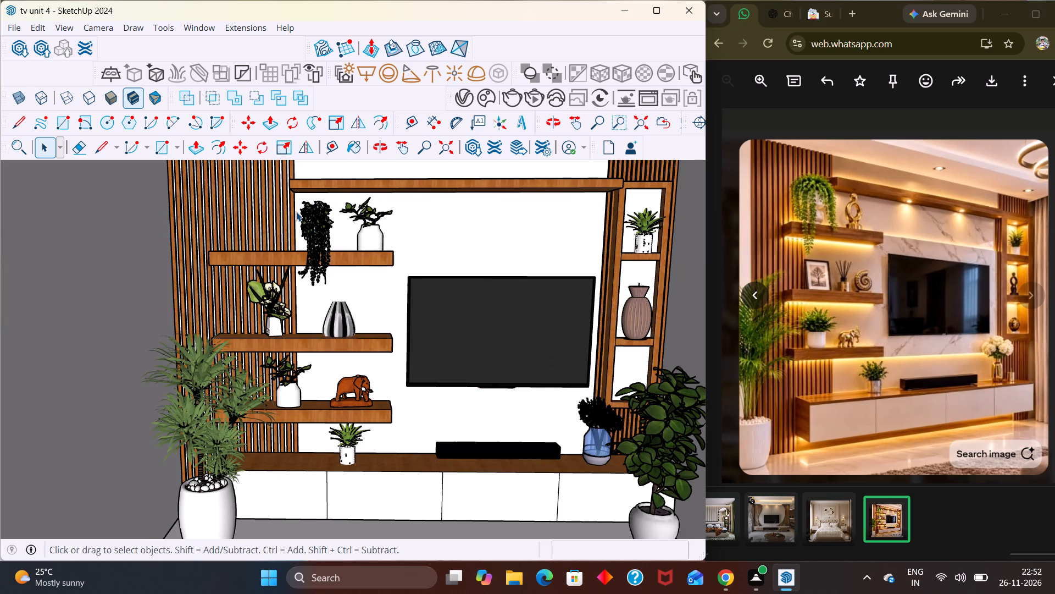
pyautogui.scroll(-4, 298, 214)
pyautogui.scroll(-3, 361, 246)
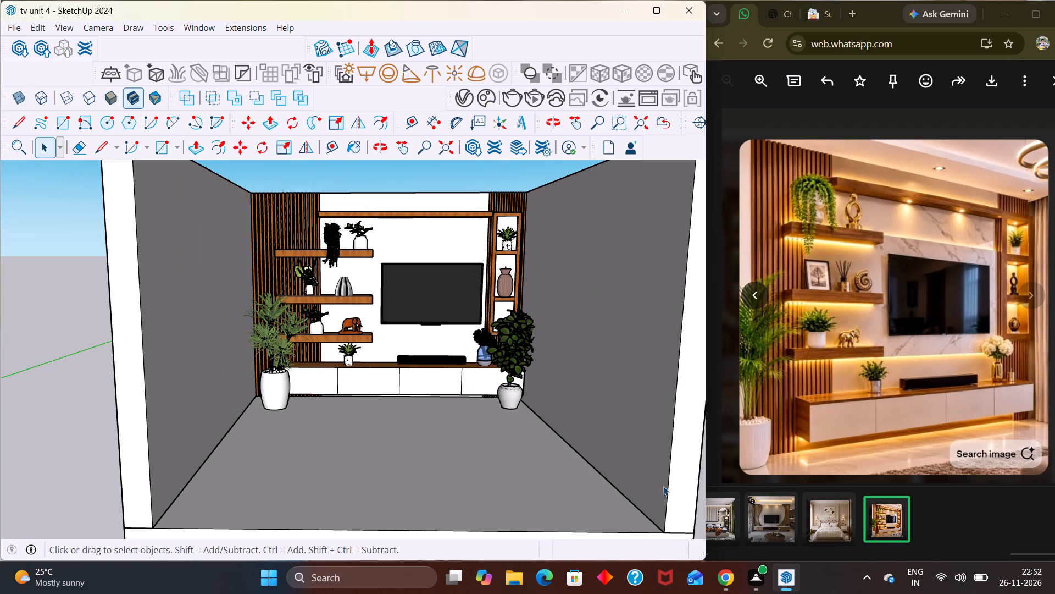
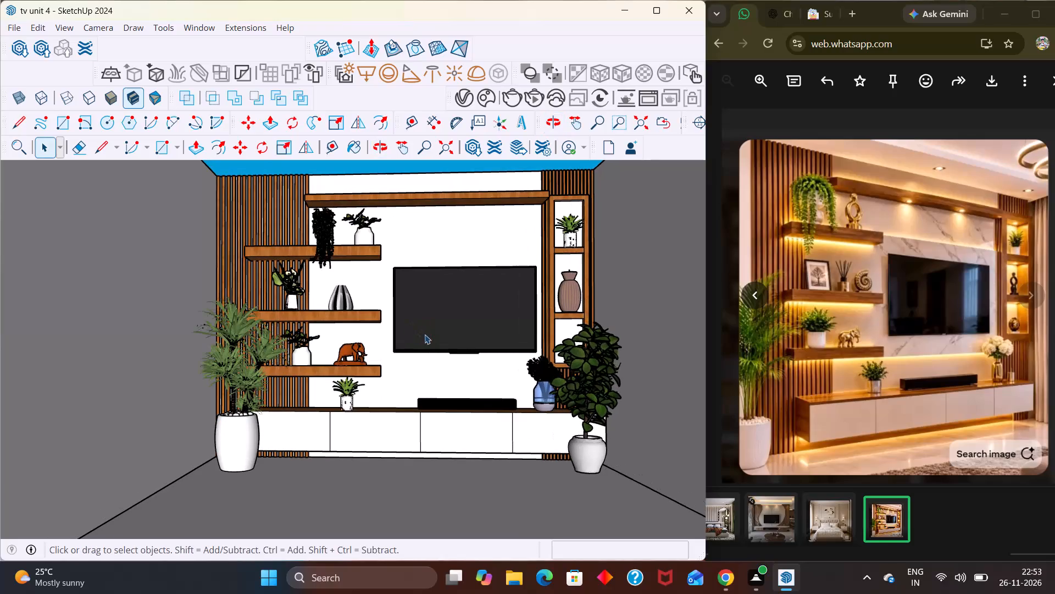
# Inspect the full TV wall from the front and the whole room from a raised outside view.
pyautogui.scroll(2, 425, 339)
pyautogui.moveTo(425, 344); pyautogui.dragTo(424, 376, button='middle')
pyautogui.scroll(-1, 426, 378)
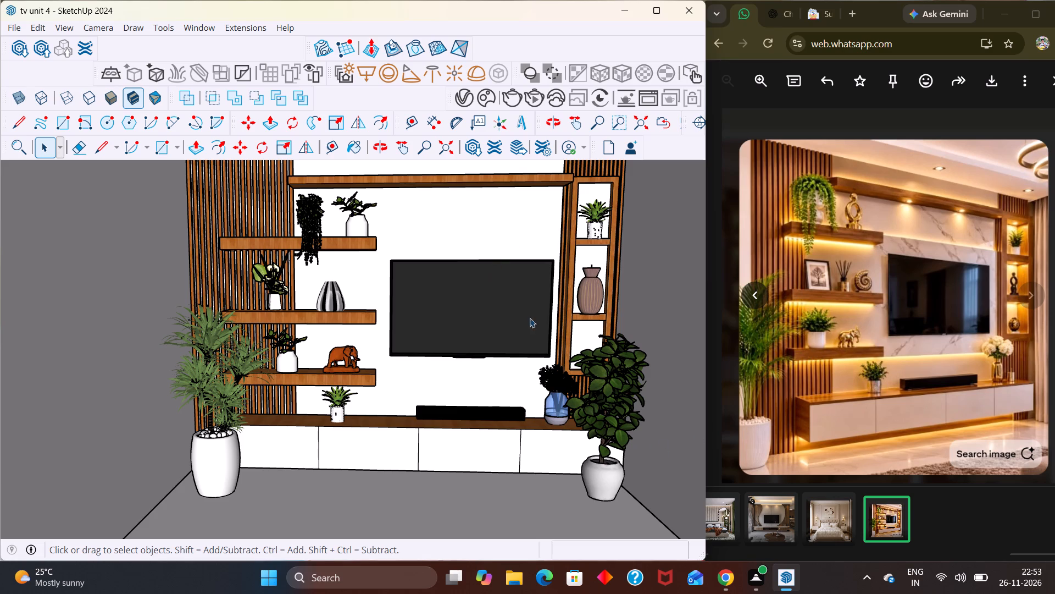
pyautogui.scroll(-2, 535, 340)
pyautogui.scroll(-12, 387, 384)
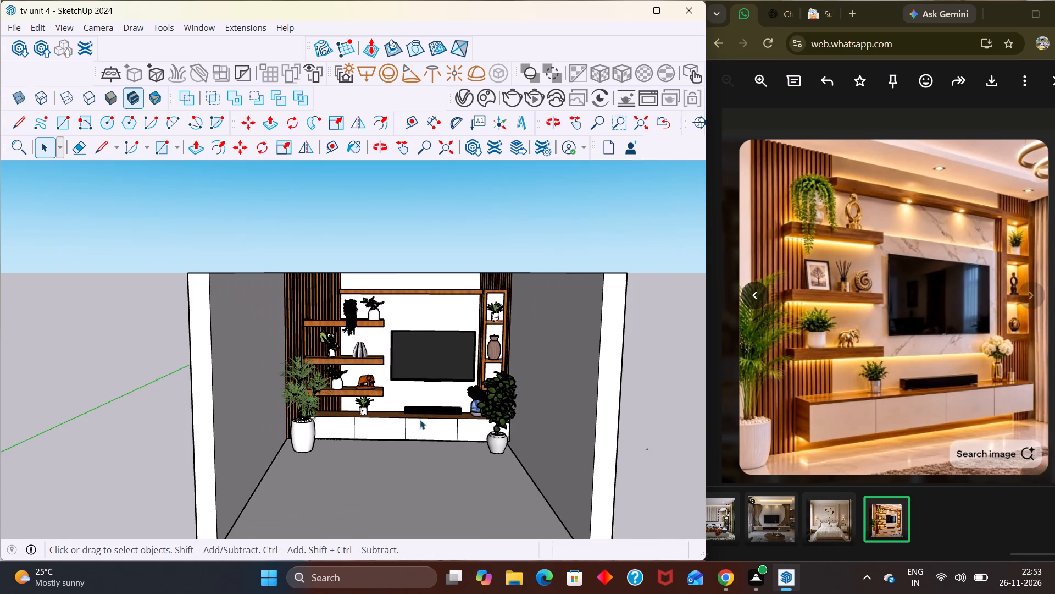
pyautogui.moveTo(432, 422); pyautogui.dragTo(454, 348, button='middle')
pyautogui.scroll(2, 454, 346)
pyautogui.scroll(3, 413, 304)
pyautogui.moveTo(410, 353); pyautogui.dragTo(388, 428, button='middle')
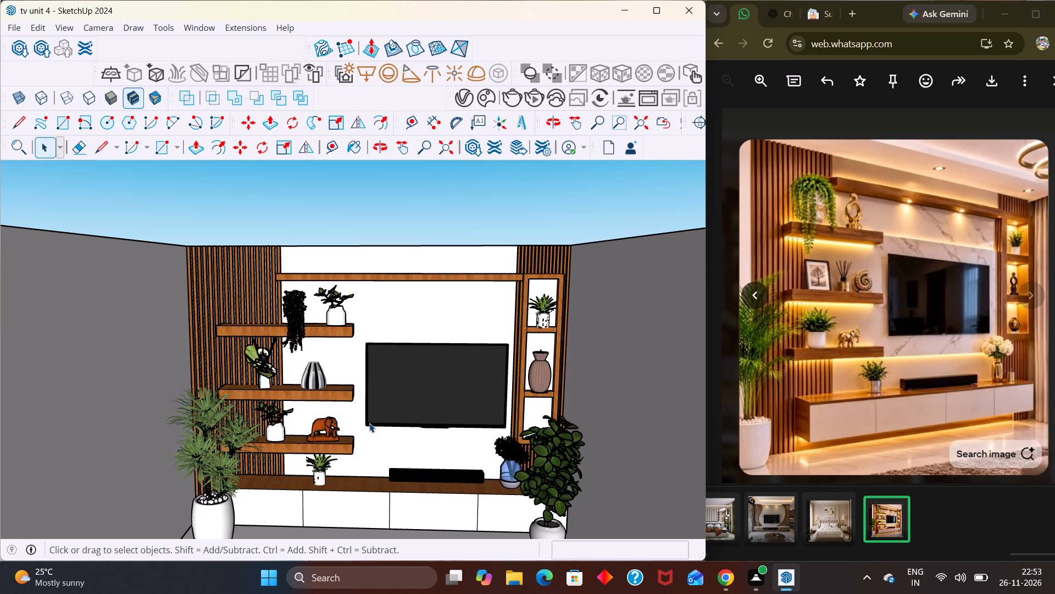
pyautogui.scroll(-8, 369, 423)
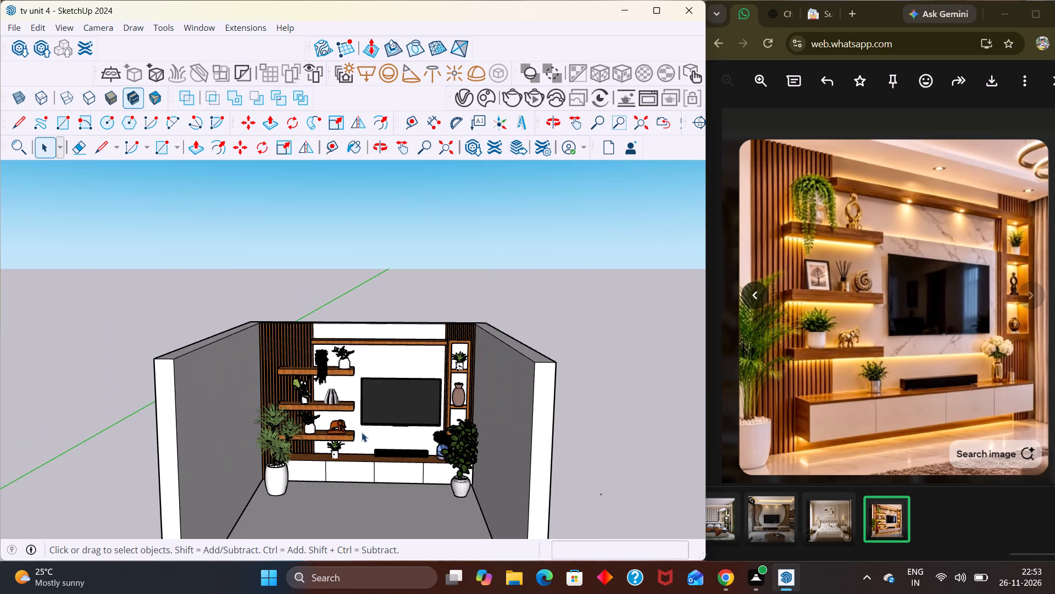
pyautogui.scroll(-2, 481, 391)
pyautogui.moveTo(492, 378); pyautogui.dragTo(436, 392, button='middle')
pyautogui.scroll(-1, 498, 383)
pyautogui.scroll(3, 460, 394)
pyautogui.moveTo(389, 391); pyautogui.dragTo(416, 515, button='middle')
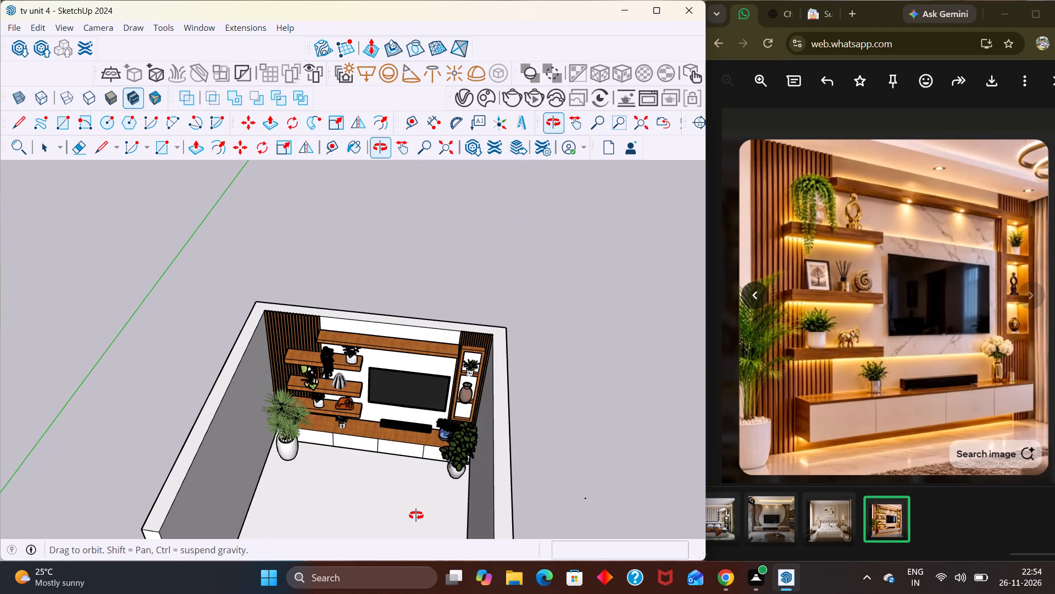
pyautogui.moveTo(416, 515); pyautogui.dragTo(373, 437, button='middle')
# Examine the floating shelf decorations up close, especially the calla lily vase and the striped vase on the middle shelf.
pyautogui.scroll(2, 373, 437)
pyautogui.scroll(3, 298, 403)
pyautogui.scroll(5, 285, 331)
pyautogui.scroll(-1, 301, 342)
pyautogui.moveTo(324, 385); pyautogui.dragTo(381, 327, button='middle')
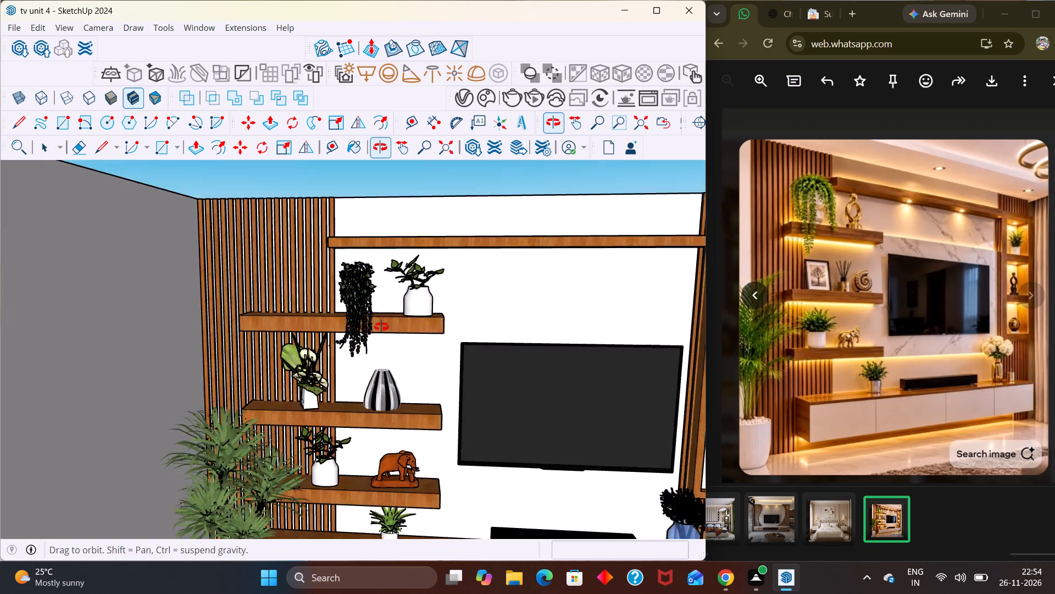
pyautogui.moveTo(381, 327); pyautogui.dragTo(436, 262, button='middle')
pyautogui.scroll(1, 436, 262)
pyautogui.scroll(-4, 335, 444)
pyautogui.scroll(3, 327, 452)
pyautogui.moveTo(326, 452); pyautogui.dragTo(292, 397, button='middle')
pyautogui.scroll(-1, 287, 388)
pyautogui.scroll(3, 287, 388)
pyautogui.moveTo(288, 399); pyautogui.dragTo(268, 488, button='middle')
pyautogui.scroll(6, 321, 403)
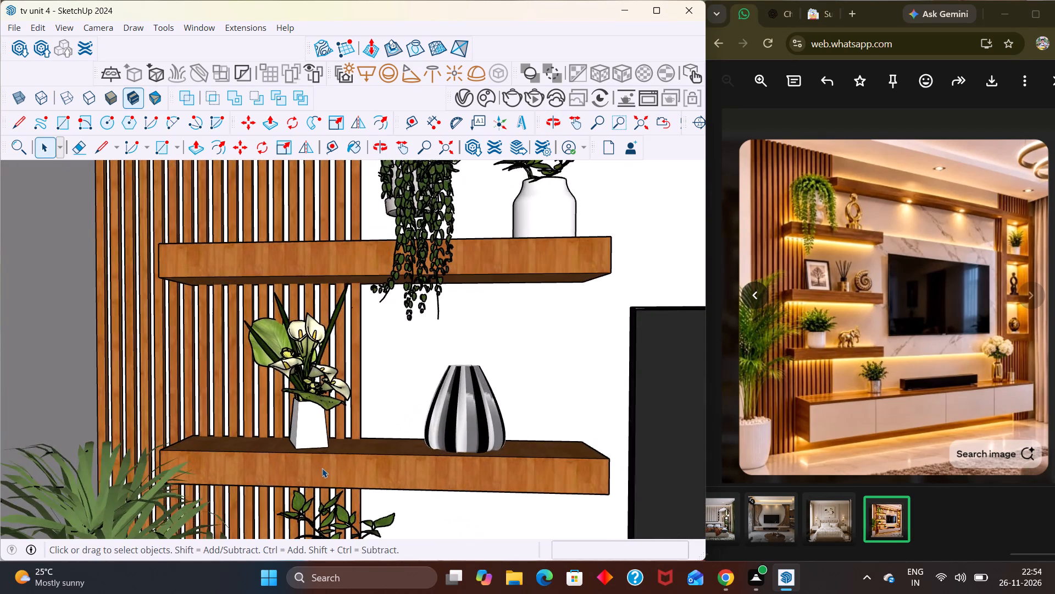
pyautogui.moveTo(322, 468); pyautogui.dragTo(321, 421, button='middle')
pyautogui.scroll(6, 321, 446)
pyautogui.moveTo(320, 421); pyautogui.dragTo(320, 440, button='middle')
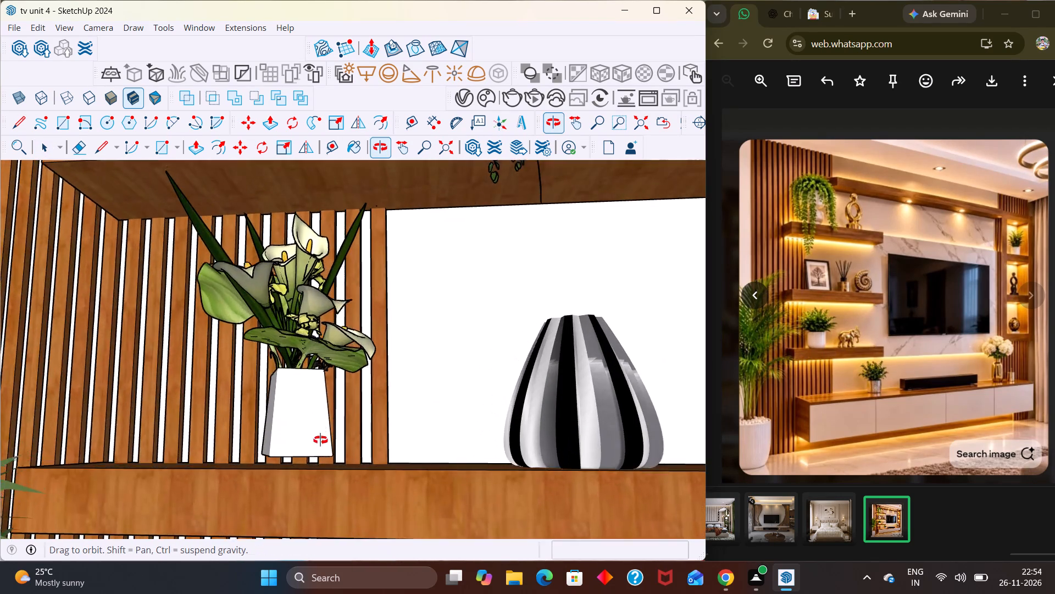
pyautogui.moveTo(320, 440); pyautogui.dragTo(315, 469, button='middle')
pyautogui.scroll(1, 314, 466)
pyautogui.scroll(-2, 327, 420)
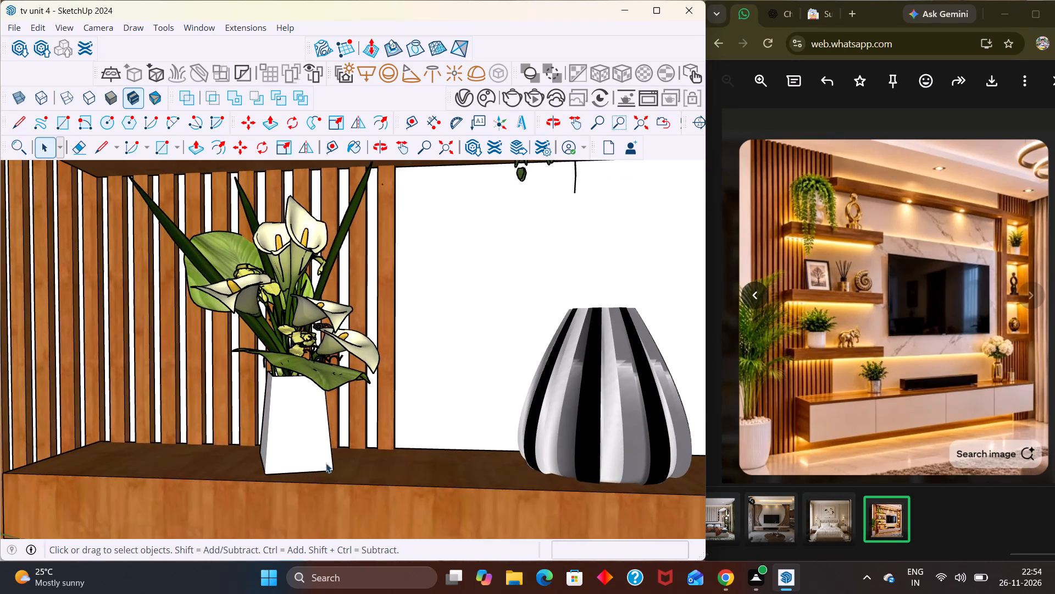
pyautogui.scroll(-10, 326, 463)
pyautogui.scroll(3, 450, 307)
pyautogui.scroll(-6, 309, 399)
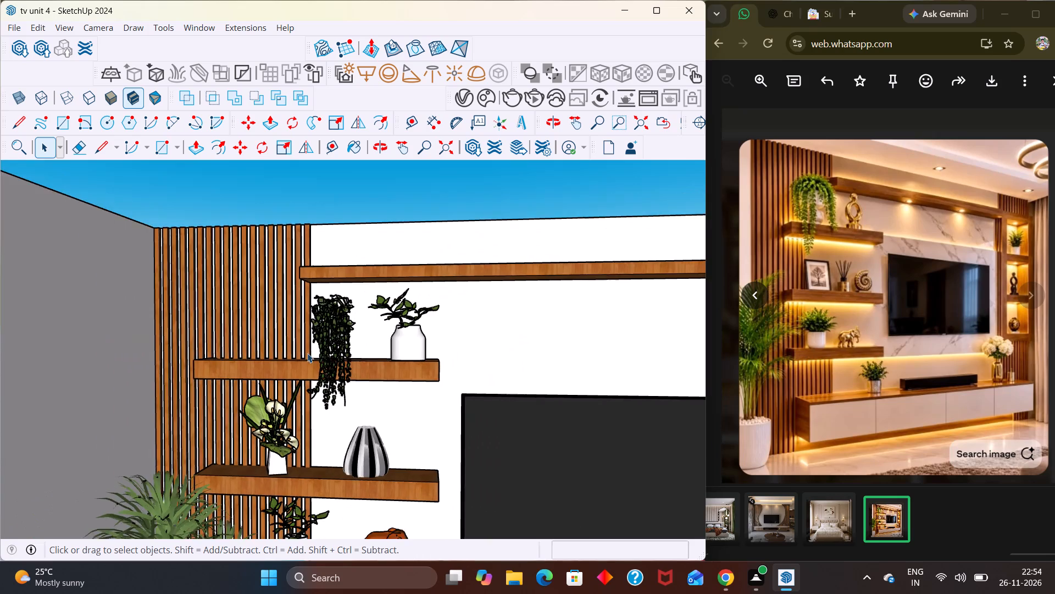
# Inspect the whole room from outside at eye level and from above.
pyautogui.scroll(-8, 307, 353)
pyautogui.scroll(-4, 423, 326)
pyautogui.scroll(-4, 457, 297)
pyautogui.moveTo(466, 333); pyautogui.dragTo(505, 353, button='middle')
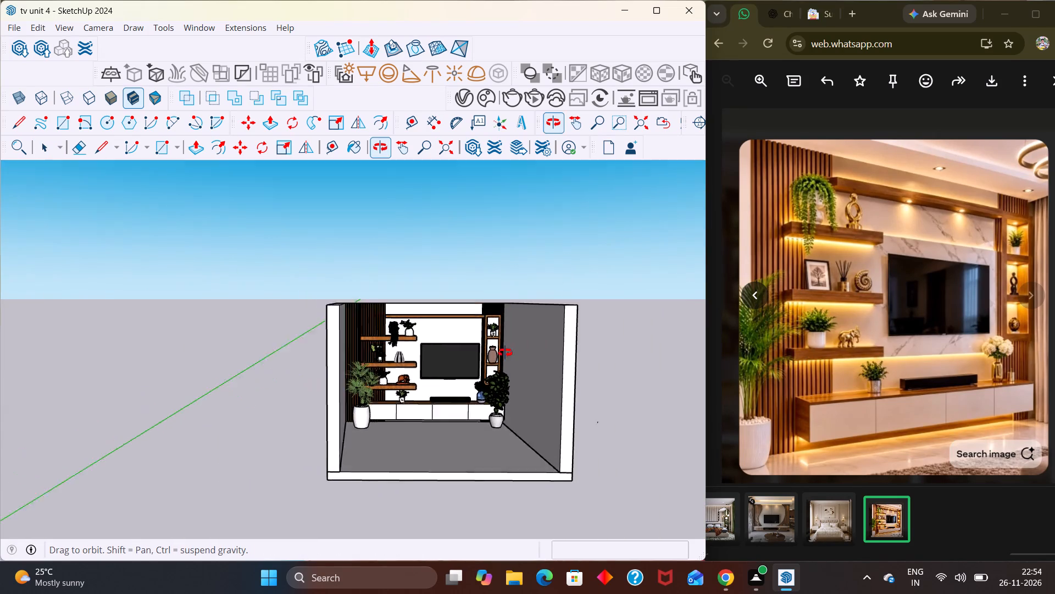
pyautogui.moveTo(505, 353); pyautogui.dragTo(551, 349, button='middle')
pyautogui.scroll(3, 480, 340)
pyautogui.moveTo(415, 315); pyautogui.dragTo(346, 532, button='middle')
pyautogui.scroll(1, 415, 315)
pyautogui.scroll(-1, 346, 531)
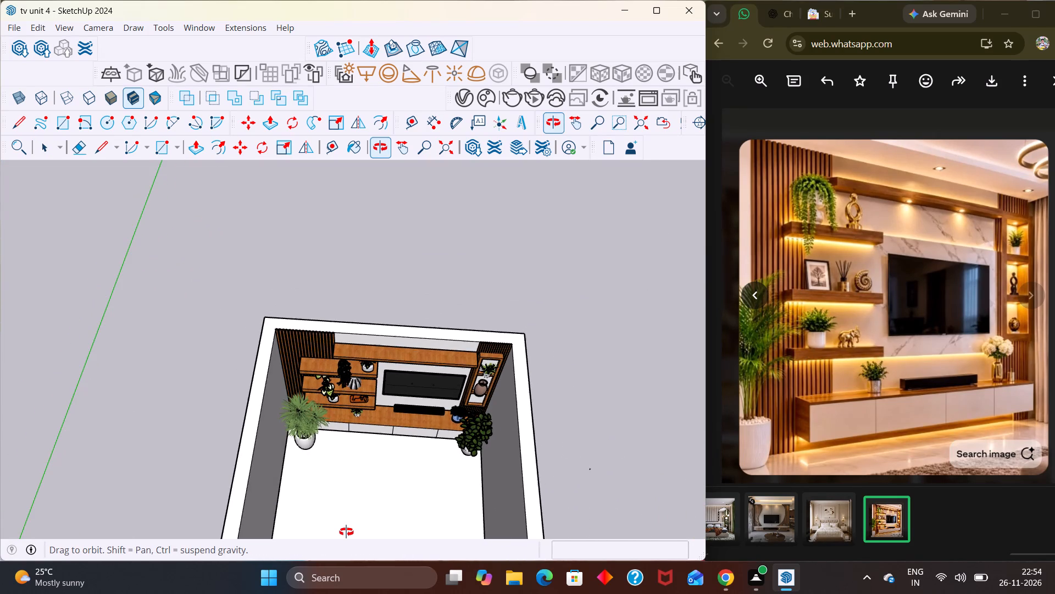
pyautogui.moveTo(346, 532); pyautogui.dragTo(369, 403, button='middle')
pyautogui.scroll(3, 368, 413)
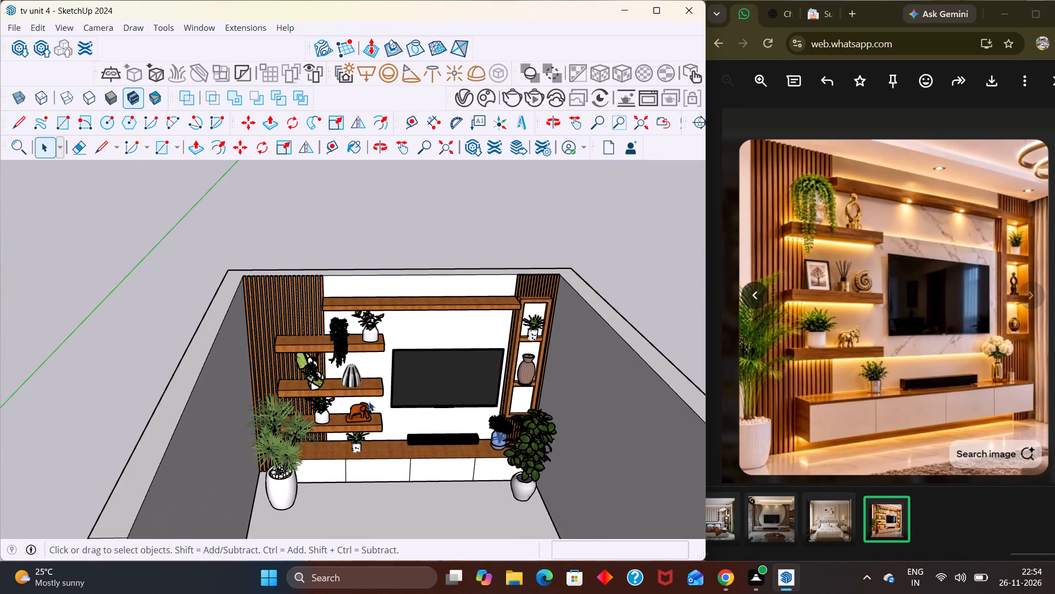
# Capture a screen snip of the decorated TV wall, framed from a low, slightly angled viewpoint with both floor plants in view.
pyautogui.moveTo(369, 402); pyautogui.dragTo(405, 229, button='middle')
pyautogui.scroll(2, 385, 337)
pyautogui.moveTo(385, 362); pyautogui.dragTo(385, 391, button='middle')
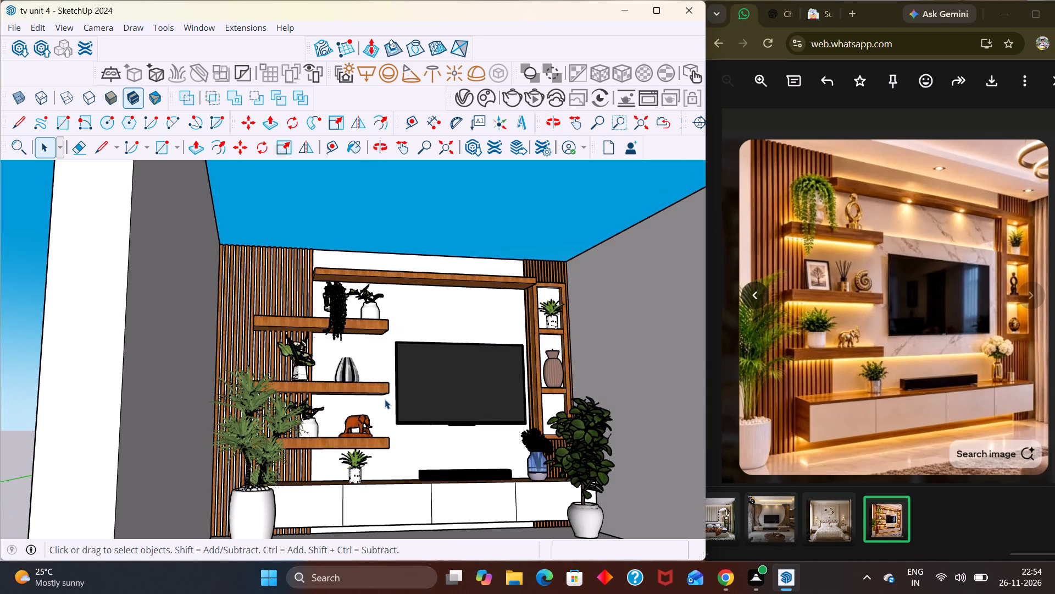
pyautogui.moveTo(384, 402); pyautogui.dragTo(352, 395, button='middle')
pyautogui.scroll(1, 352, 400)
pyautogui.moveTo(358, 414); pyautogui.dragTo(373, 406, button='middle')
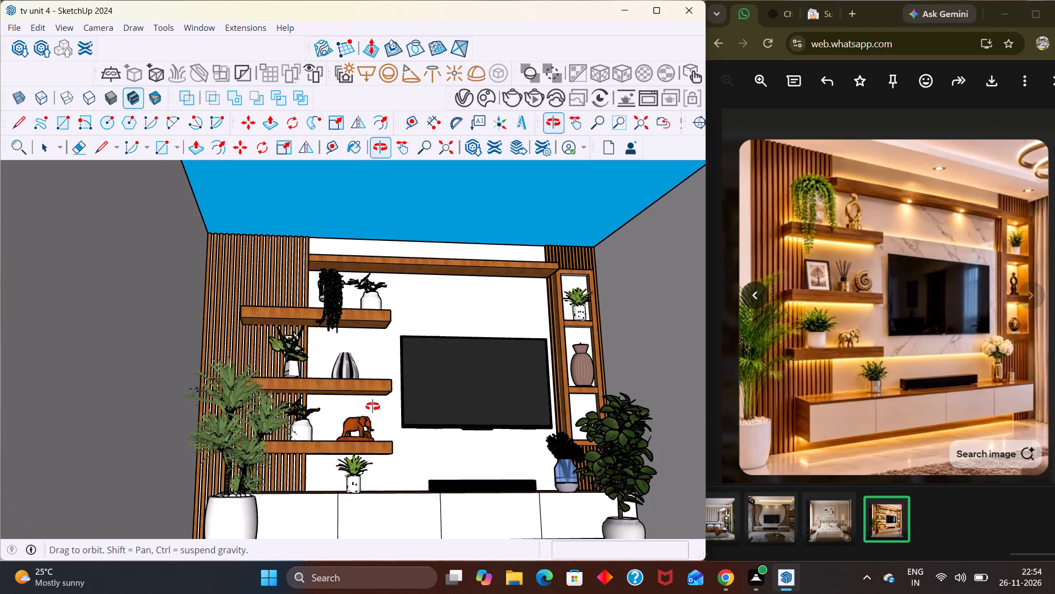
pyautogui.moveTo(373, 406); pyautogui.dragTo(377, 426, button='middle')
pyautogui.scroll(-1, 377, 426)
pyautogui.scroll(1, 377, 427)
pyautogui.scroll(-5, 377, 343)
pyautogui.scroll(4, 373, 411)
pyautogui.middleClick(373, 411)
pyautogui.moveTo(377, 433); pyautogui.dragTo(381, 408, button='middle')
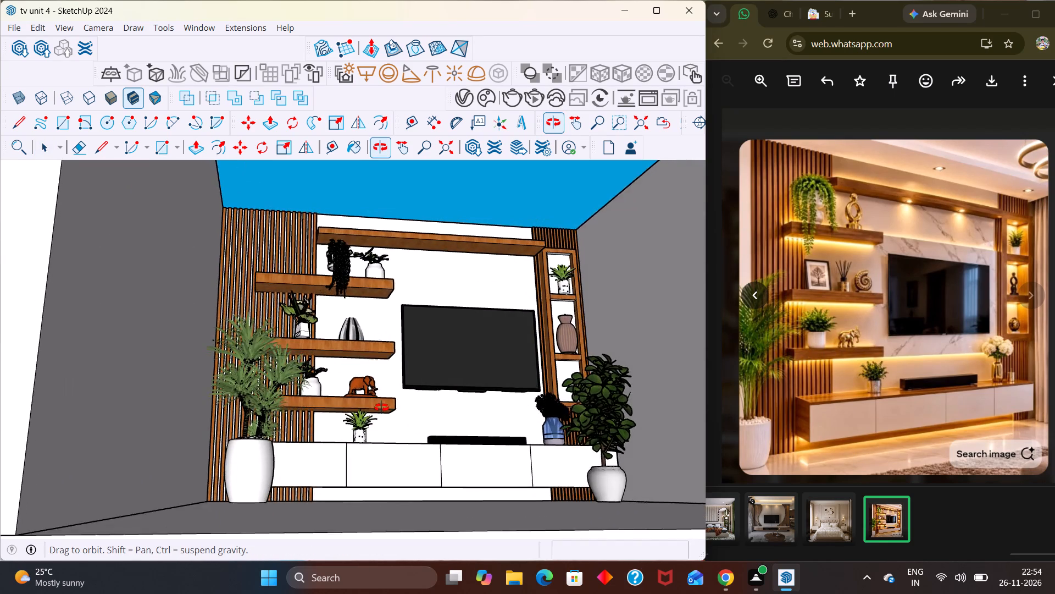
pyautogui.moveTo(381, 408); pyautogui.dragTo(381, 401, button='middle')
pyautogui.scroll(2, 381, 401)
pyautogui.moveTo(382, 412); pyautogui.dragTo(385, 424, button='middle')
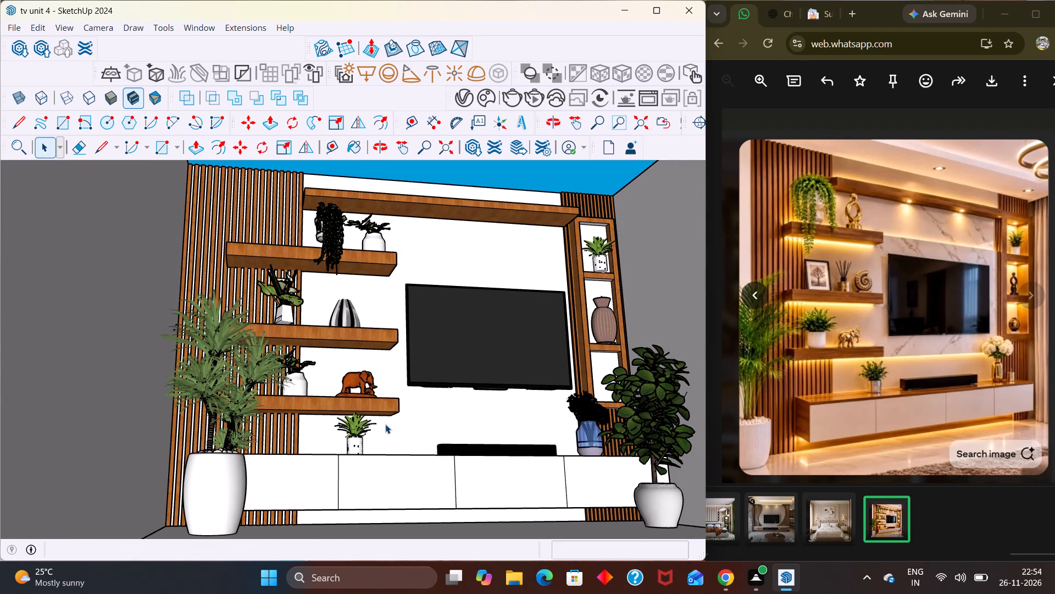
pyautogui.scroll(2, 385, 424)
pyautogui.scroll(-2, 385, 428)
pyautogui.scroll(1, 384, 435)
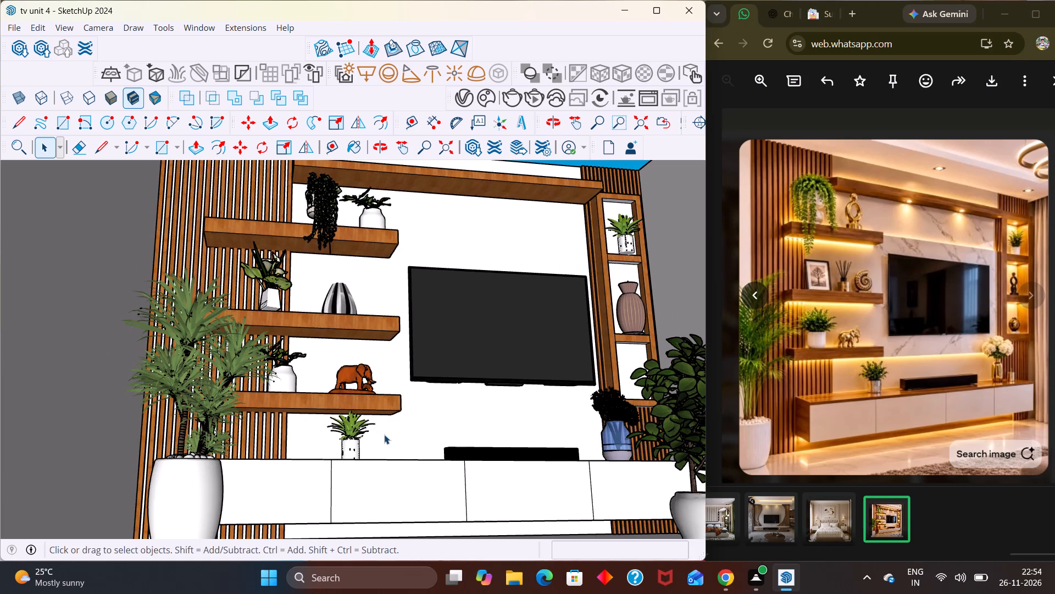
pyautogui.scroll(-1, 384, 435)
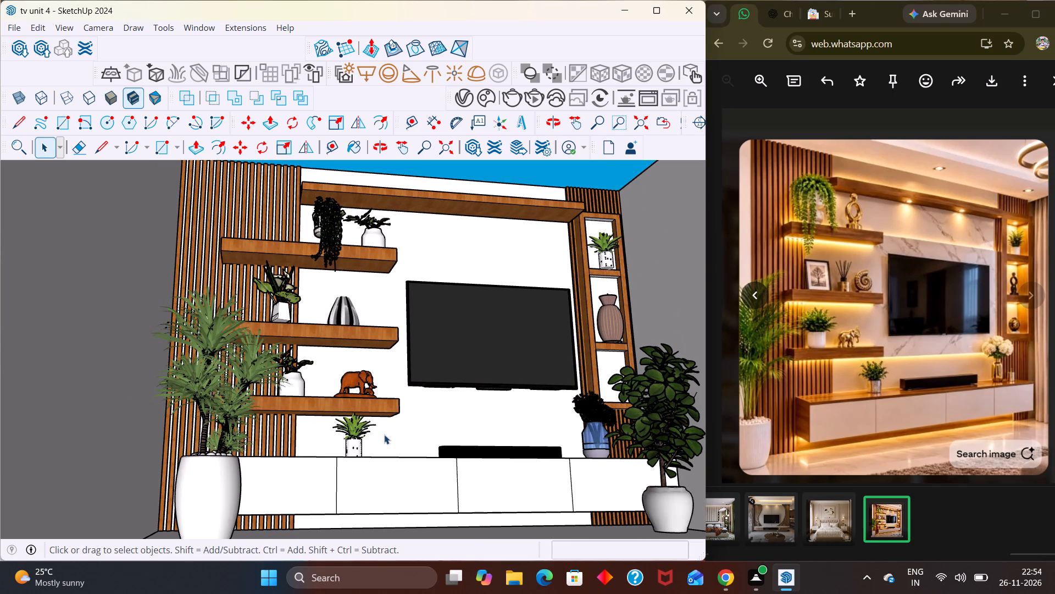
pyautogui.press('shift+super+s')
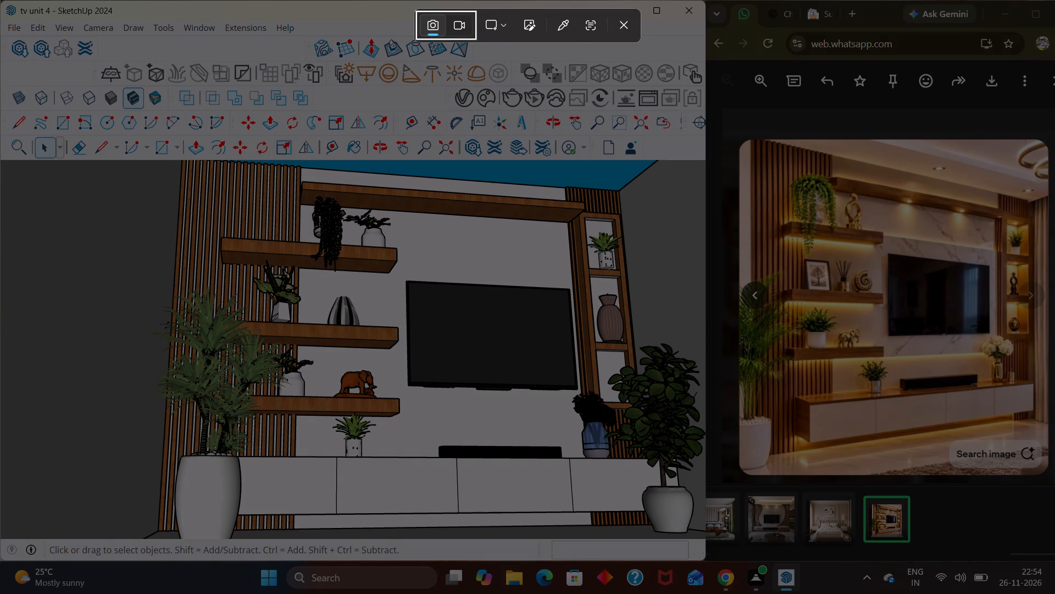
pyautogui.moveTo(162, 129); pyautogui.dragTo(668, 561)
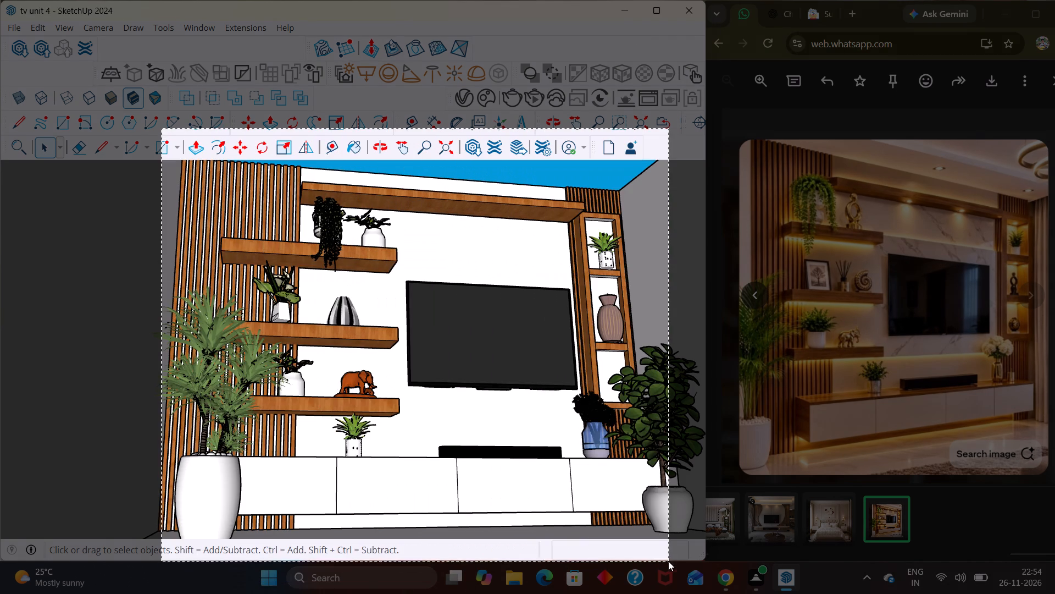
pyautogui.moveTo(668, 561); pyautogui.dragTo(699, 546)
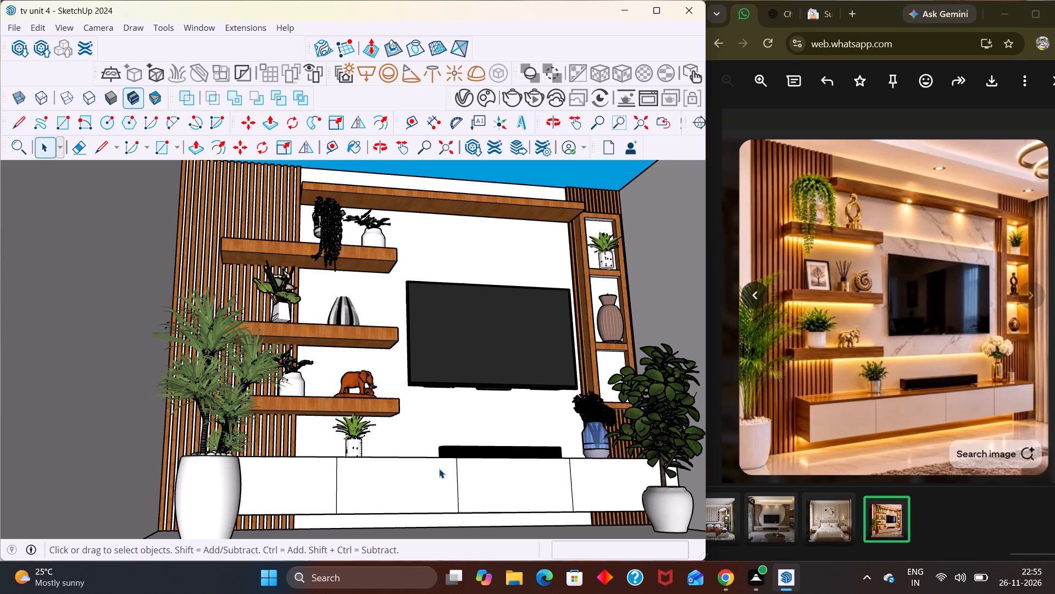
# Review the whole room with its side walls from raised and low outside views.
pyautogui.scroll(-5, 399, 470)
pyautogui.moveTo(385, 487); pyautogui.dragTo(351, 531, button='middle')
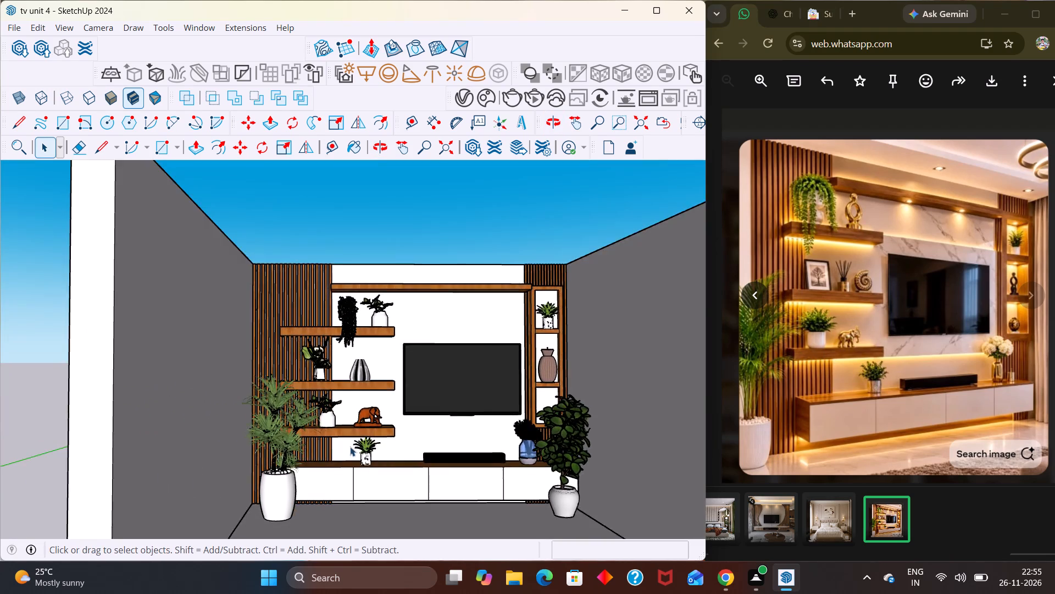
pyautogui.scroll(-4, 350, 447)
pyautogui.scroll(6, 377, 365)
pyautogui.moveTo(376, 369); pyautogui.dragTo(422, 413, button='middle')
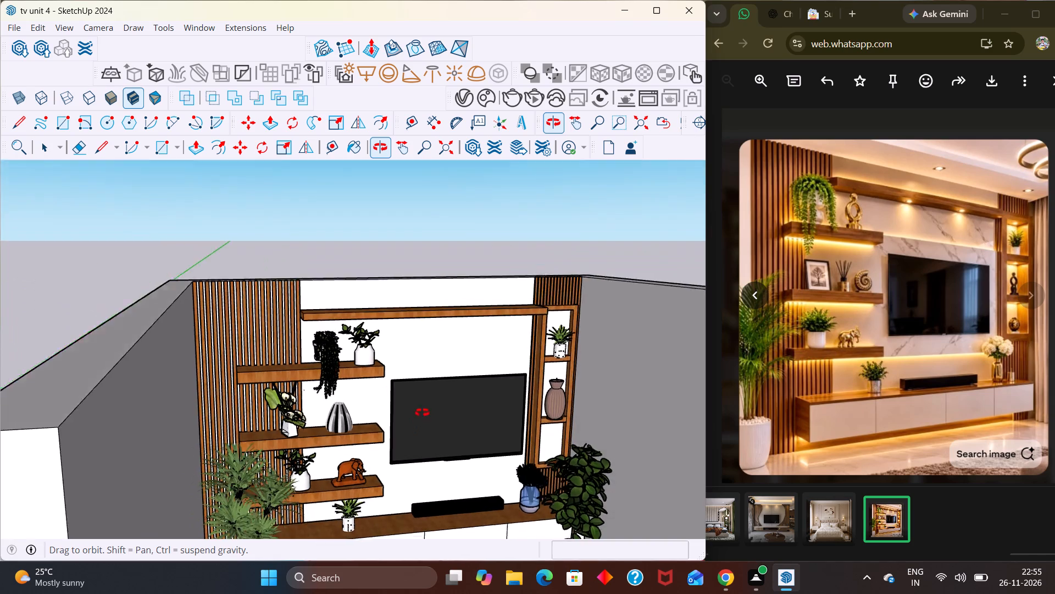
pyautogui.moveTo(422, 413); pyautogui.dragTo(357, 387, button='middle')
pyautogui.moveTo(328, 414); pyautogui.dragTo(319, 450, button='middle')
pyautogui.scroll(-3, 281, 458)
pyautogui.scroll(-5, 365, 362)
pyautogui.moveTo(359, 475); pyautogui.dragTo(388, 454, button='middle')
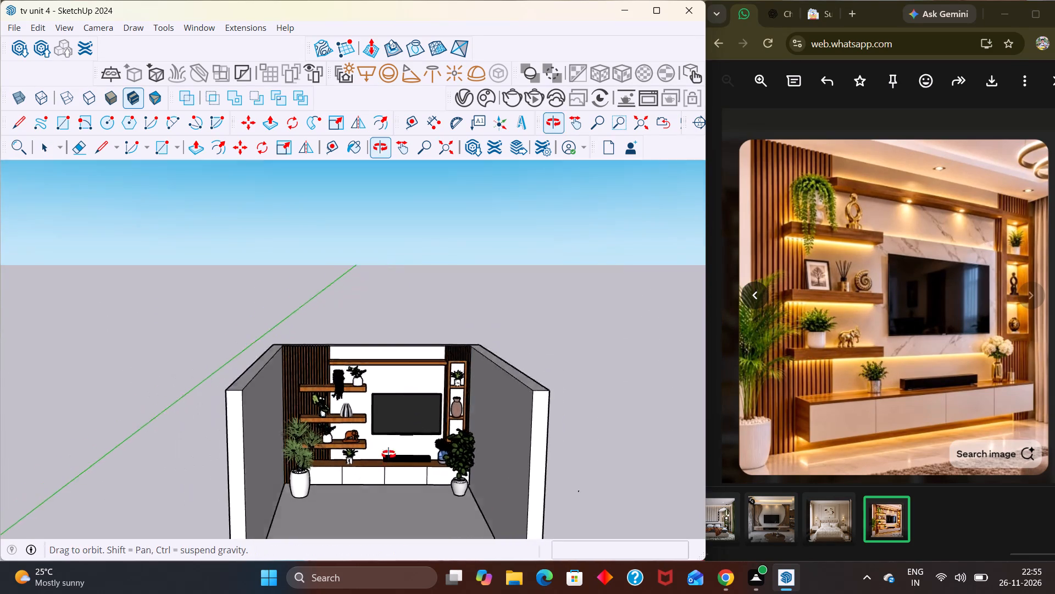
pyautogui.moveTo(388, 454); pyautogui.dragTo(402, 389, button='middle')
pyautogui.scroll(9, 396, 437)
pyautogui.scroll(-9, 395, 370)
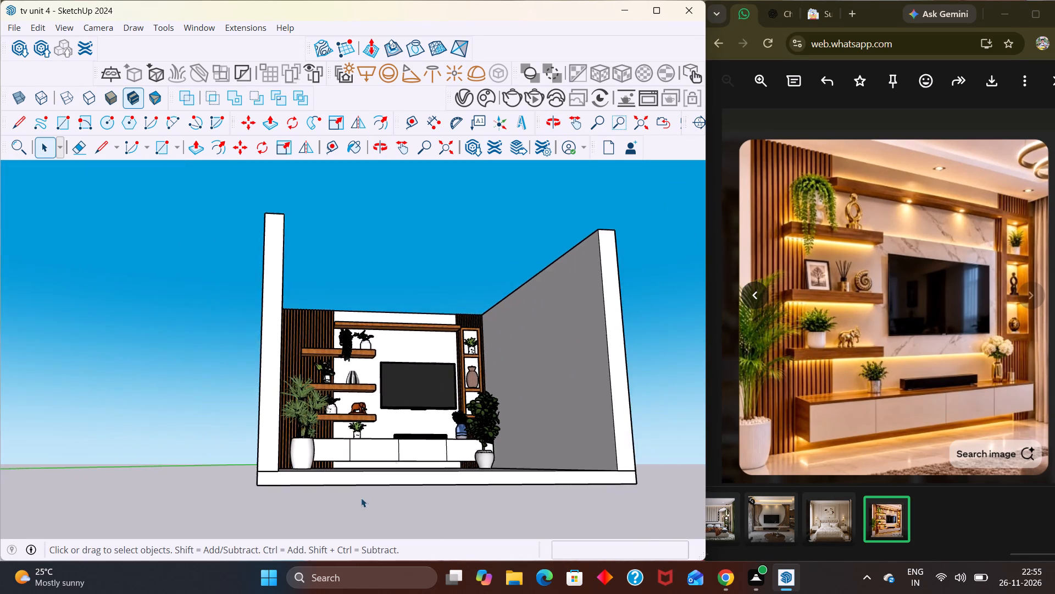
pyautogui.moveTo(361, 493); pyautogui.dragTo(363, 434, button='middle')
pyautogui.scroll(5, 363, 478)
pyautogui.moveTo(375, 398); pyautogui.dragTo(345, 500, button='middle')
# Examine the full TV wall from the front and from low angles against the reference image.
pyautogui.scroll(3, 381, 515)
pyautogui.middleClick(342, 498)
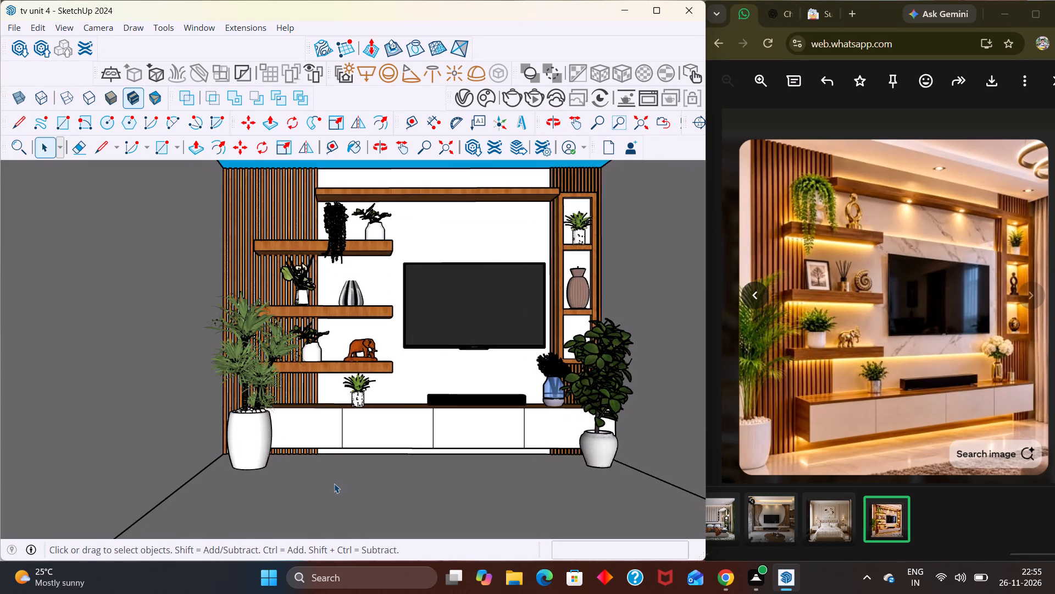
pyautogui.scroll(1, 334, 483)
pyautogui.moveTo(336, 480); pyautogui.dragTo(341, 494, button='middle')
pyautogui.scroll(-1, 336, 480)
pyautogui.scroll(1, 341, 494)
pyautogui.scroll(-1, 367, 459)
pyautogui.scroll(1, 367, 465)
pyautogui.scroll(-3, 369, 452)
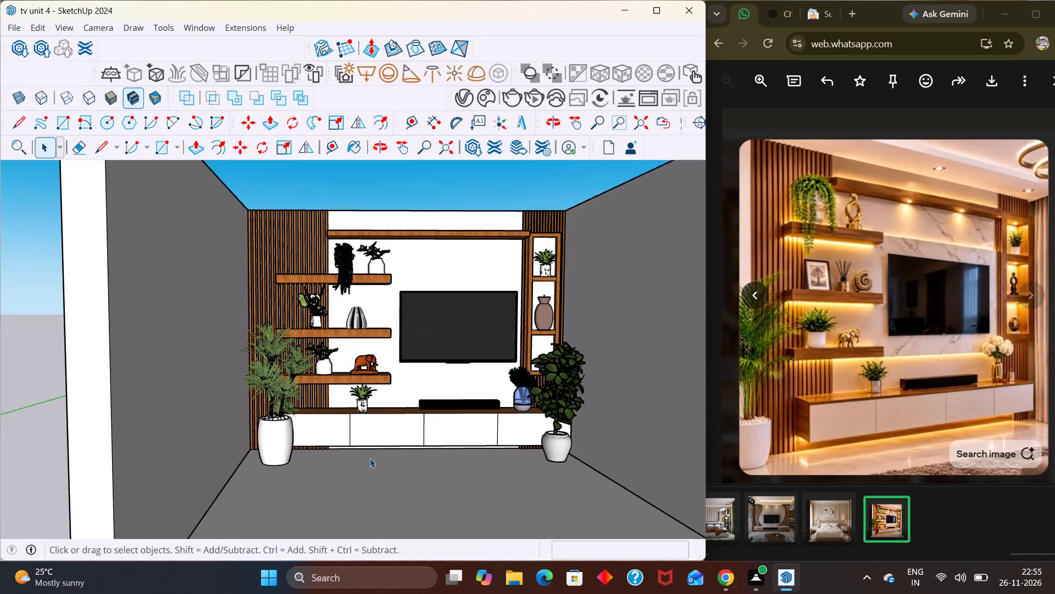
pyautogui.moveTo(370, 458); pyautogui.dragTo(373, 422, button='middle')
pyautogui.scroll(3, 372, 425)
pyautogui.scroll(-1, 373, 416)
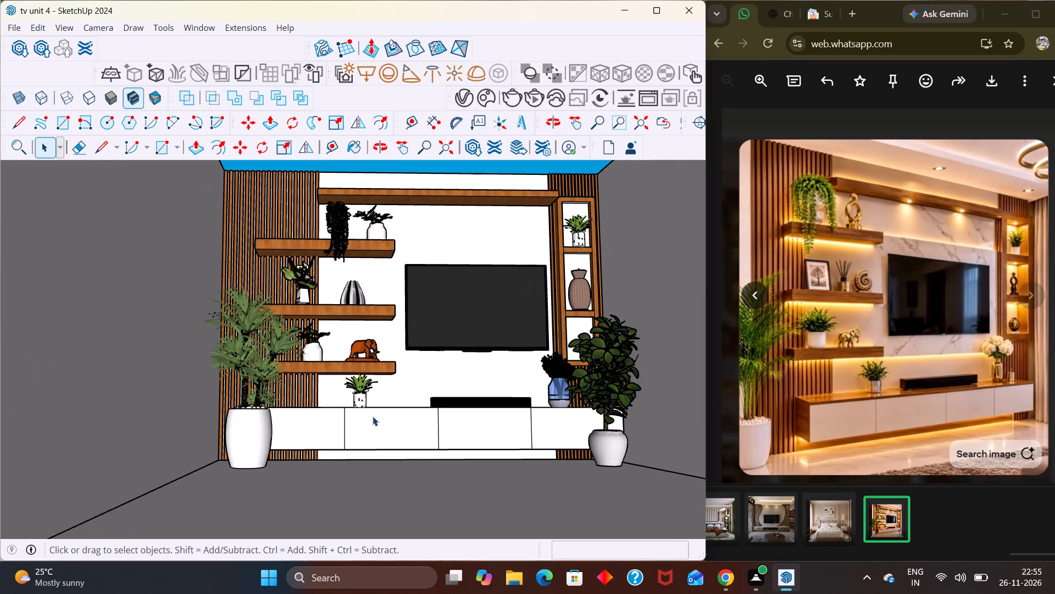
pyautogui.scroll(-2, 373, 417)
pyautogui.moveTo(375, 407); pyautogui.dragTo(381, 370, button='middle')
pyautogui.scroll(2, 381, 370)
pyautogui.moveTo(381, 380); pyautogui.dragTo(376, 430, button='middle')
pyautogui.scroll(1, 376, 430)
pyautogui.middleClick(376, 430)
pyautogui.scroll(-1, 376, 426)
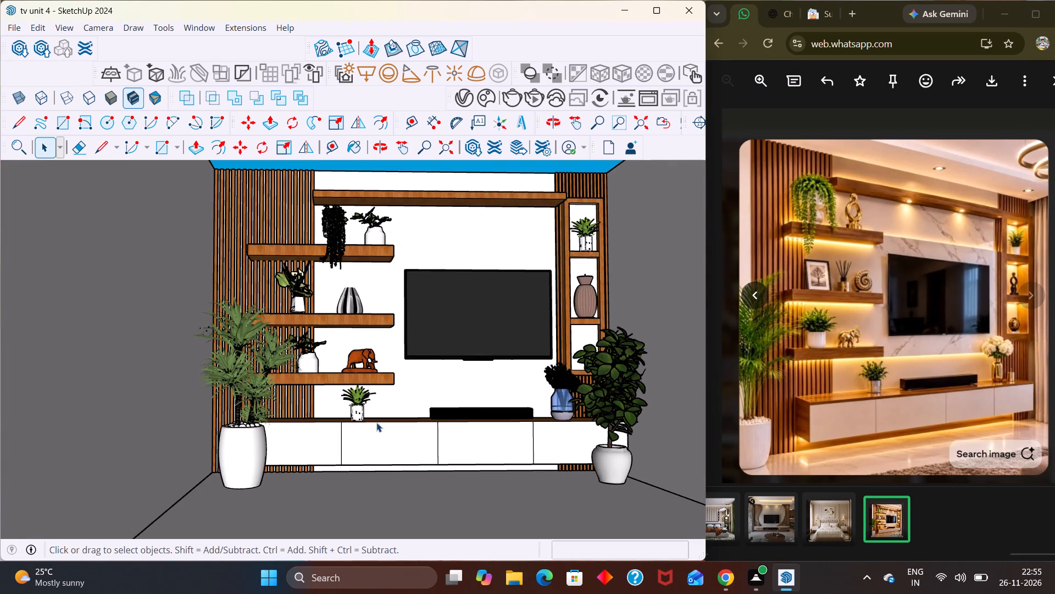
pyautogui.moveTo(376, 422); pyautogui.dragTo(376, 411, button='middle')
pyautogui.scroll(1, 376, 411)
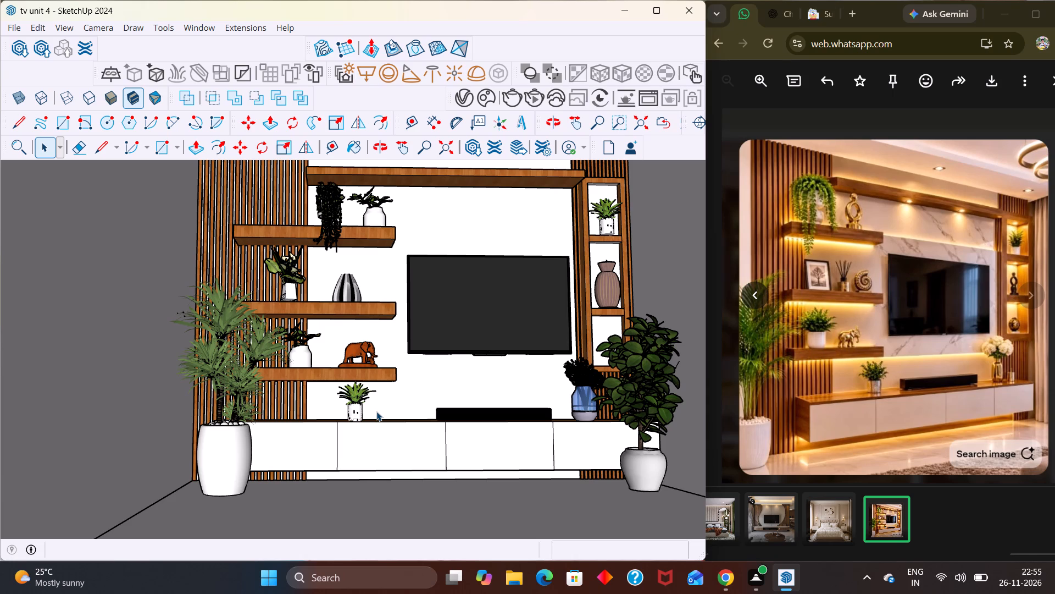
pyautogui.moveTo(363, 417); pyautogui.dragTo(370, 376, button='middle')
pyautogui.scroll(1, 370, 376)
pyautogui.moveTo(370, 384); pyautogui.dragTo(365, 408, button='middle')
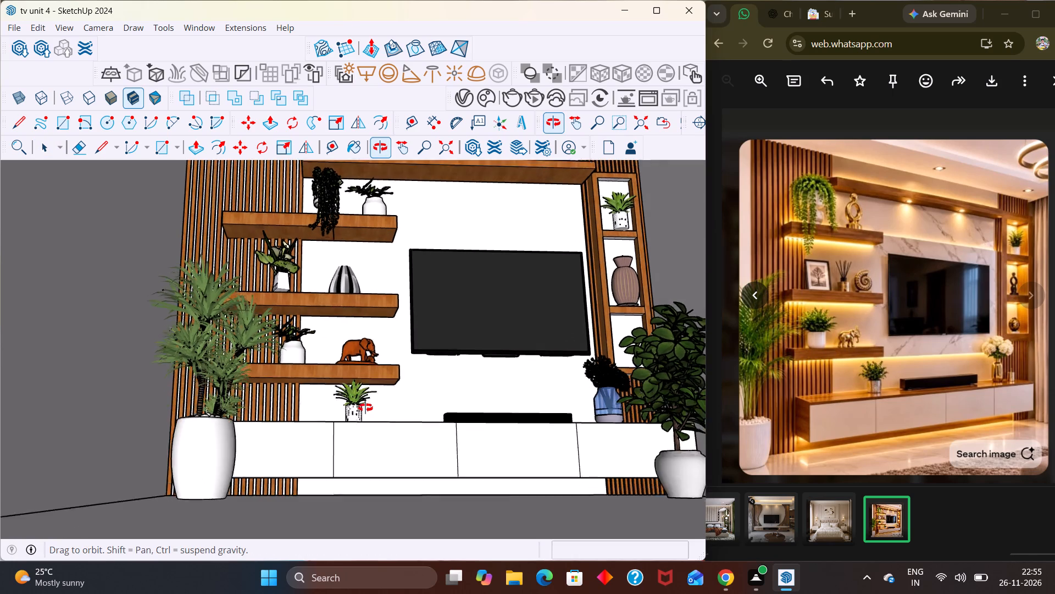
pyautogui.moveTo(365, 408); pyautogui.dragTo(365, 410, button='middle')
pyautogui.scroll(-1, 365, 410)
pyautogui.scroll(2, 365, 410)
pyautogui.moveTo(365, 403); pyautogui.dragTo(365, 386, button='middle')
pyautogui.scroll(-2, 365, 386)
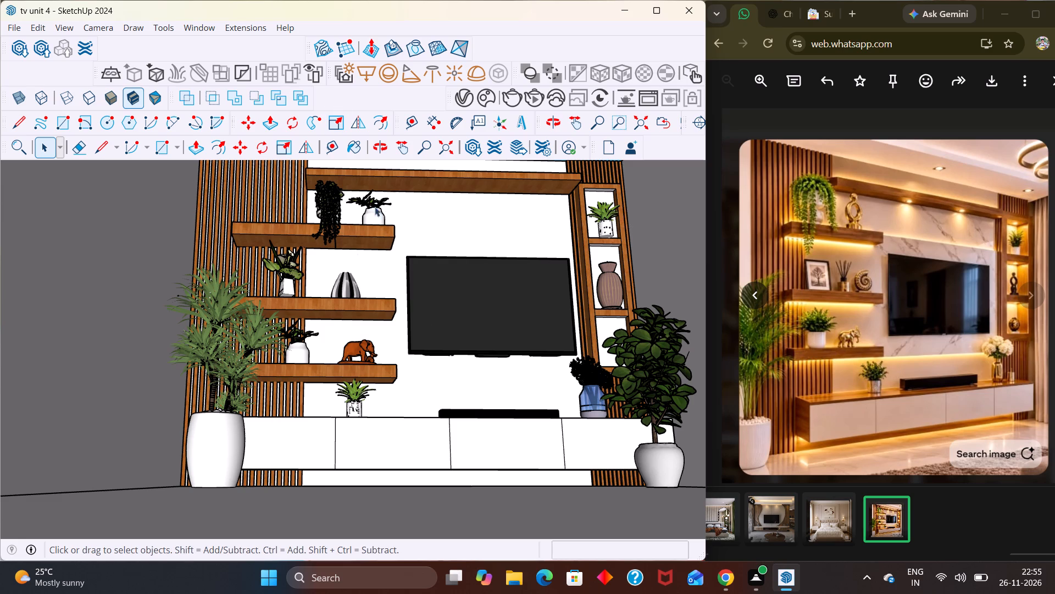
pyautogui.scroll(-2, 377, 205)
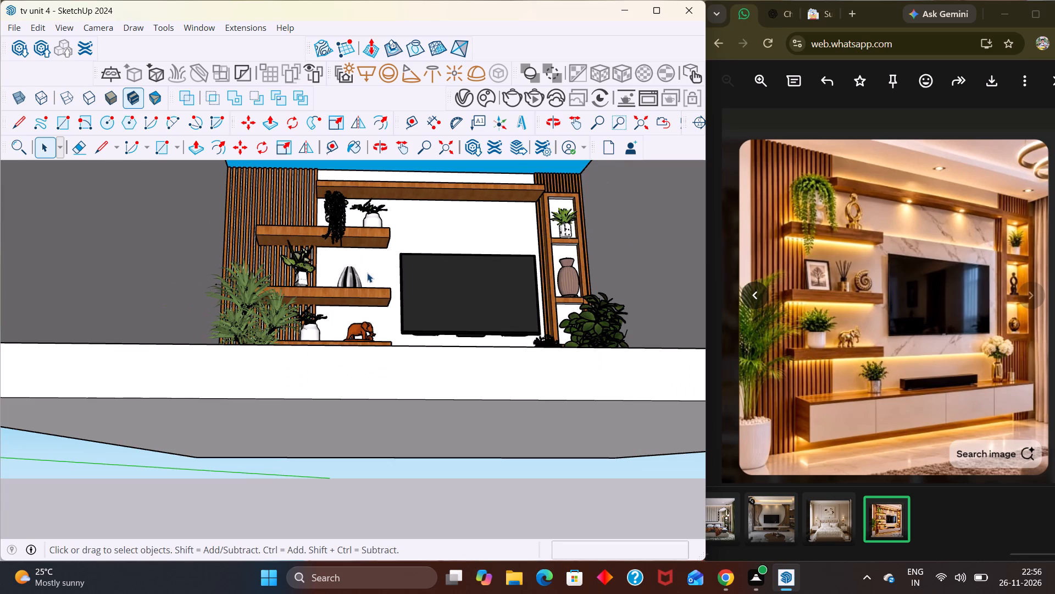
# Examine the TV wall from the front and the whole room from outside at low angles.
pyautogui.moveTo(459, 302); pyautogui.dragTo(467, 366, button='middle')
pyautogui.scroll(-1, 459, 340)
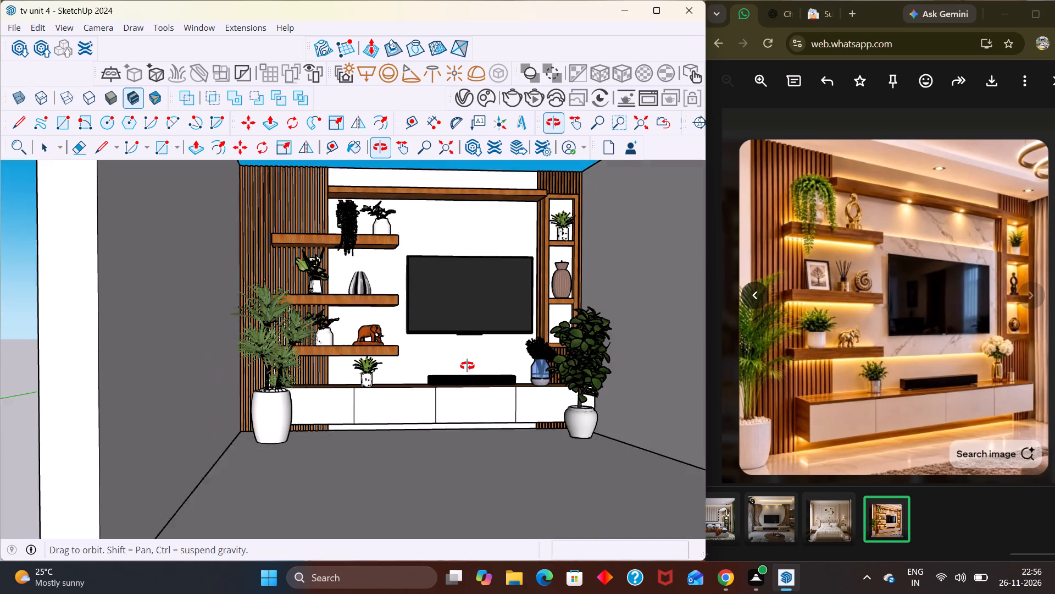
pyautogui.moveTo(467, 366); pyautogui.dragTo(453, 324, button='middle')
pyautogui.scroll(1, 453, 324)
pyautogui.middleClick(453, 324)
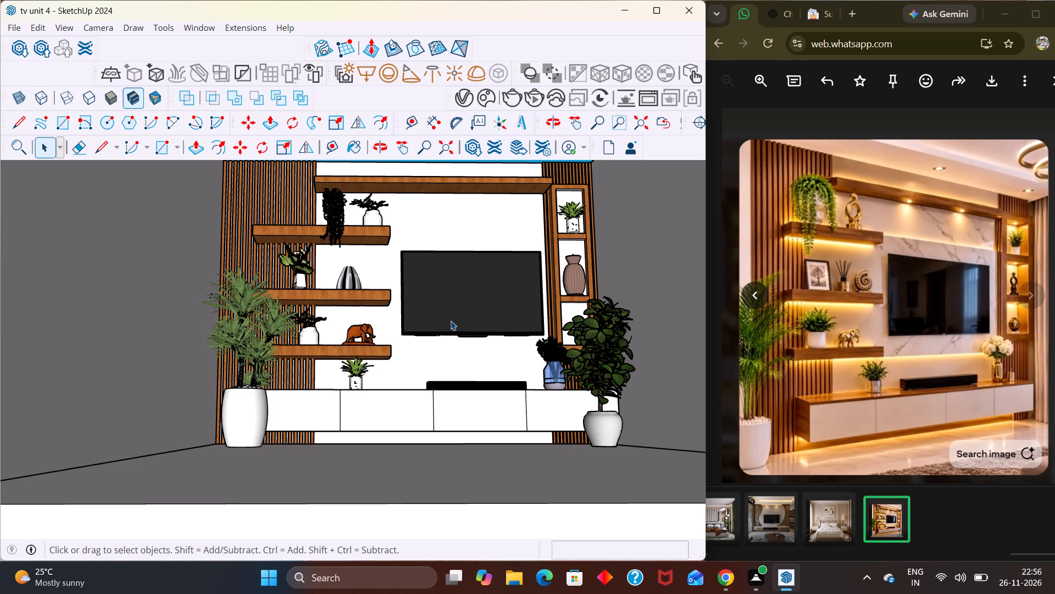
pyautogui.scroll(-5, 451, 321)
pyautogui.moveTo(462, 327); pyautogui.dragTo(475, 364, button='middle')
pyautogui.scroll(-8, 469, 364)
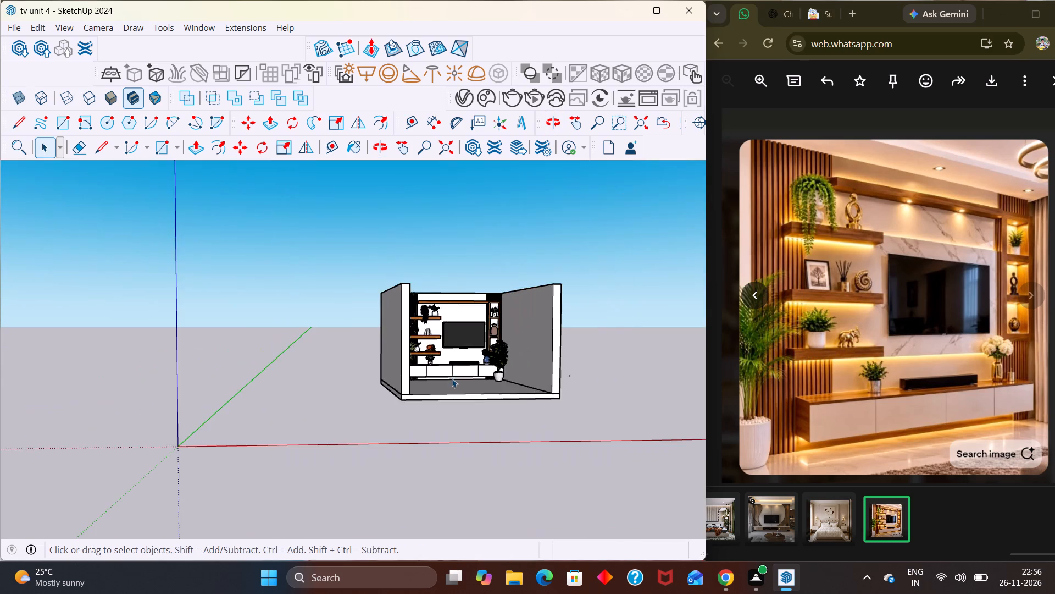
pyautogui.moveTo(497, 272); pyautogui.dragTo(495, 219, button='middle')
pyautogui.scroll(10, 496, 224)
pyautogui.scroll(2, 425, 339)
pyautogui.scroll(-9, 426, 350)
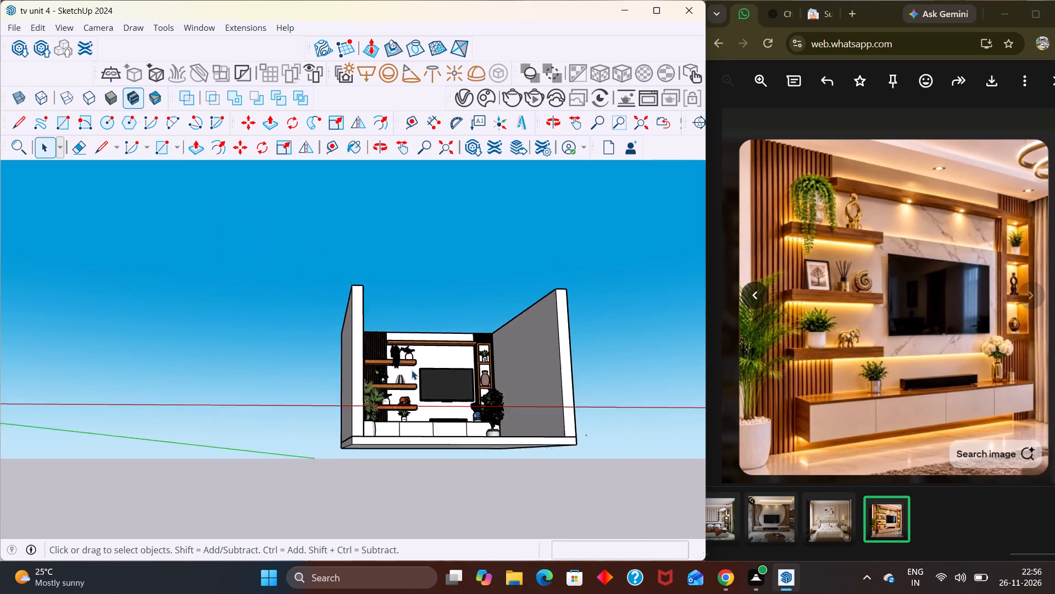
pyautogui.scroll(5, 413, 403)
pyautogui.moveTo(378, 486); pyautogui.dragTo(369, 519, button='middle')
pyautogui.scroll(8, 370, 521)
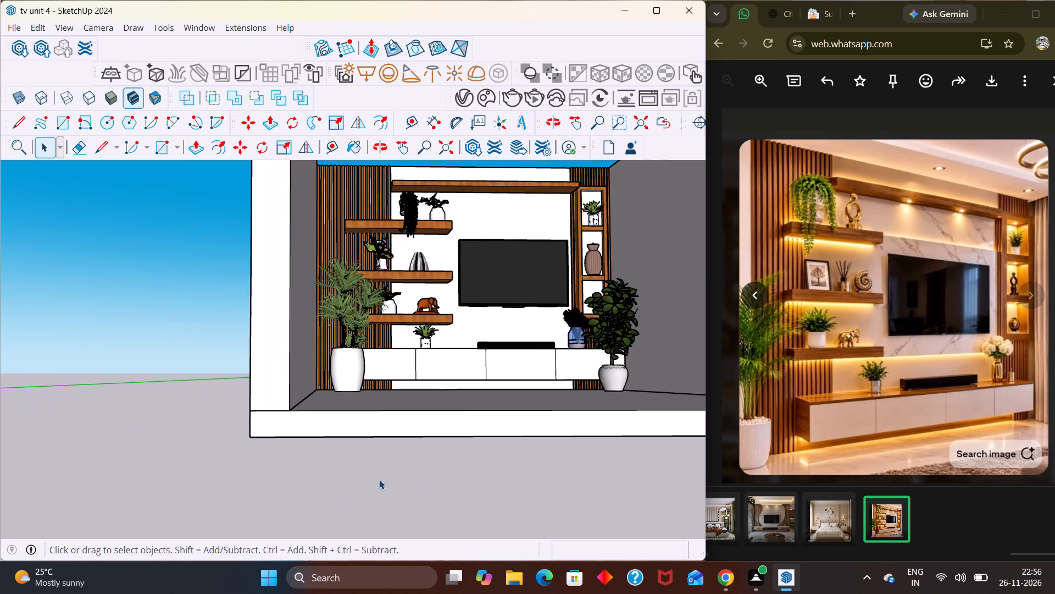
pyautogui.scroll(1, 379, 476)
# Review the room from beneath the floor and from raised outside views.
pyautogui.moveTo(379, 476); pyautogui.dragTo(419, 375, button='middle')
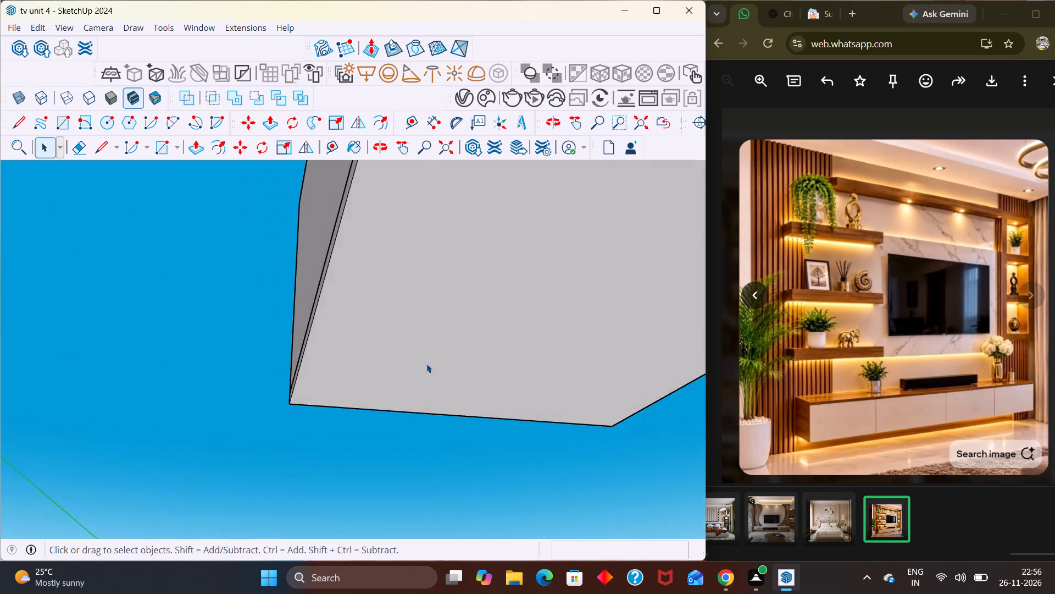
pyautogui.scroll(1, 426, 364)
pyautogui.scroll(-15, 426, 364)
pyautogui.scroll(7, 489, 314)
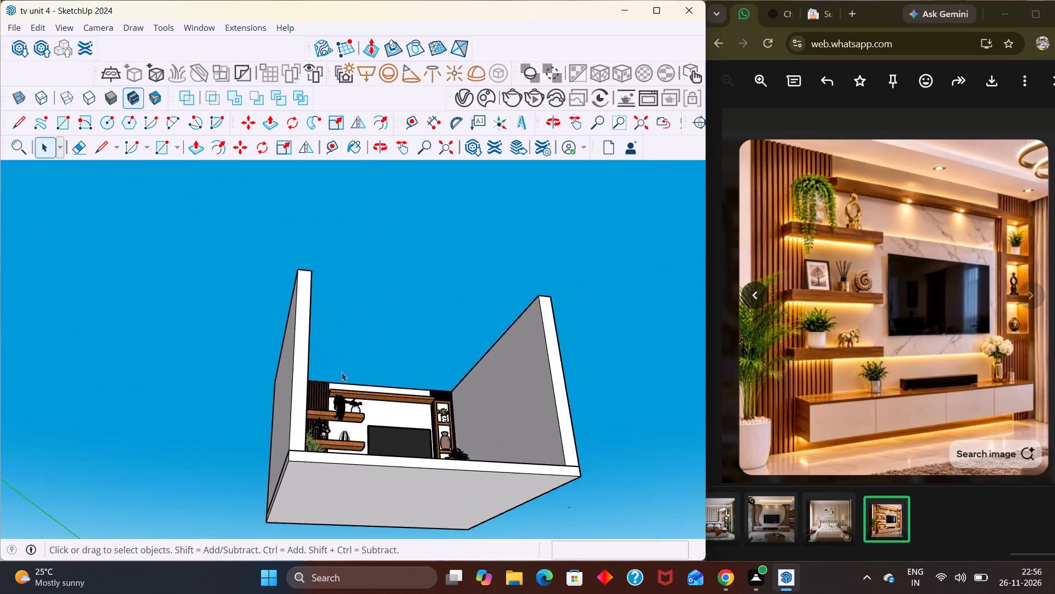
pyautogui.scroll(3, 341, 372)
pyautogui.moveTo(393, 439); pyautogui.dragTo(360, 510, button='middle')
pyautogui.scroll(2, 353, 512)
pyautogui.scroll(-4, 341, 506)
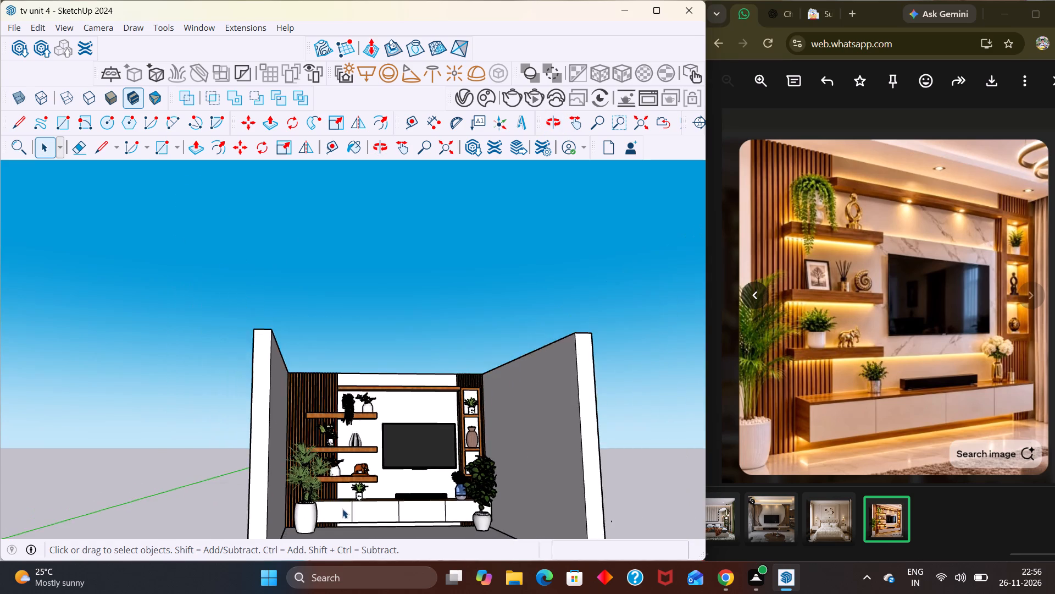
pyautogui.scroll(-5, 342, 509)
pyautogui.moveTo(355, 542); pyautogui.dragTo(343, 580, button='middle')
pyautogui.moveTo(368, 456); pyautogui.dragTo(363, 508, button='middle')
pyautogui.scroll(3, 367, 541)
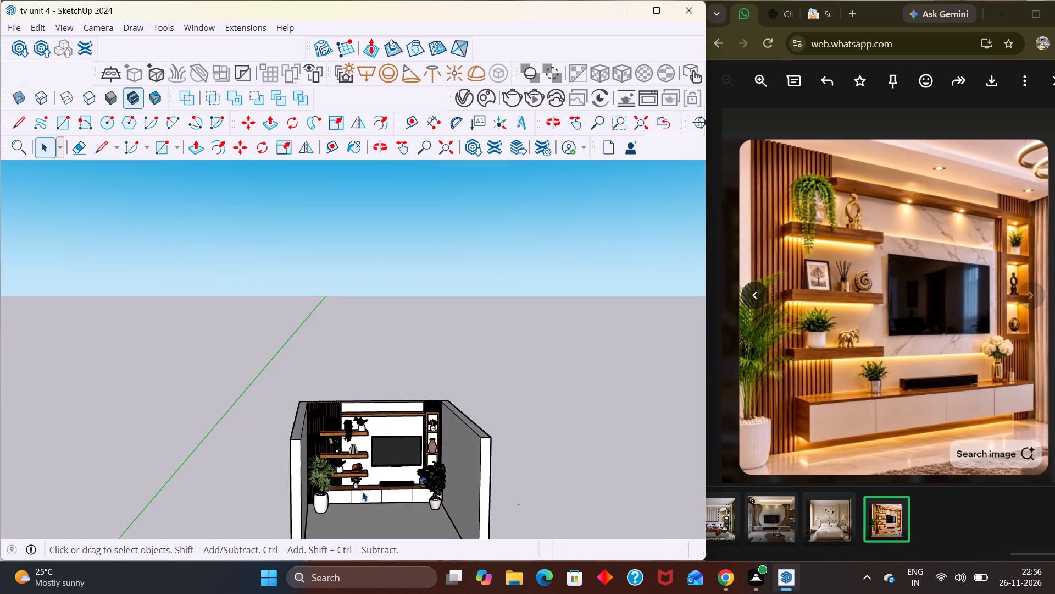
pyautogui.scroll(3, 362, 492)
pyautogui.scroll(-9, 379, 468)
pyautogui.scroll(8, 411, 419)
pyautogui.scroll(2, 367, 482)
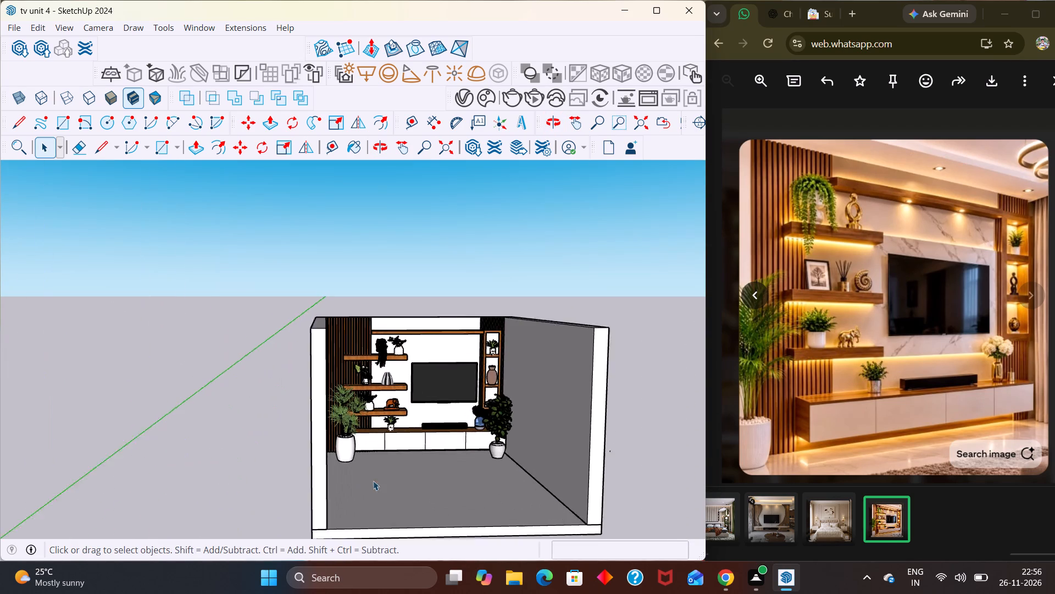
# Compare the full front view of the decorated TV wall with the reference image.
pyautogui.scroll(4, 373, 481)
pyautogui.moveTo(473, 451); pyautogui.dragTo(471, 427, button='middle')
pyautogui.scroll(3, 471, 427)
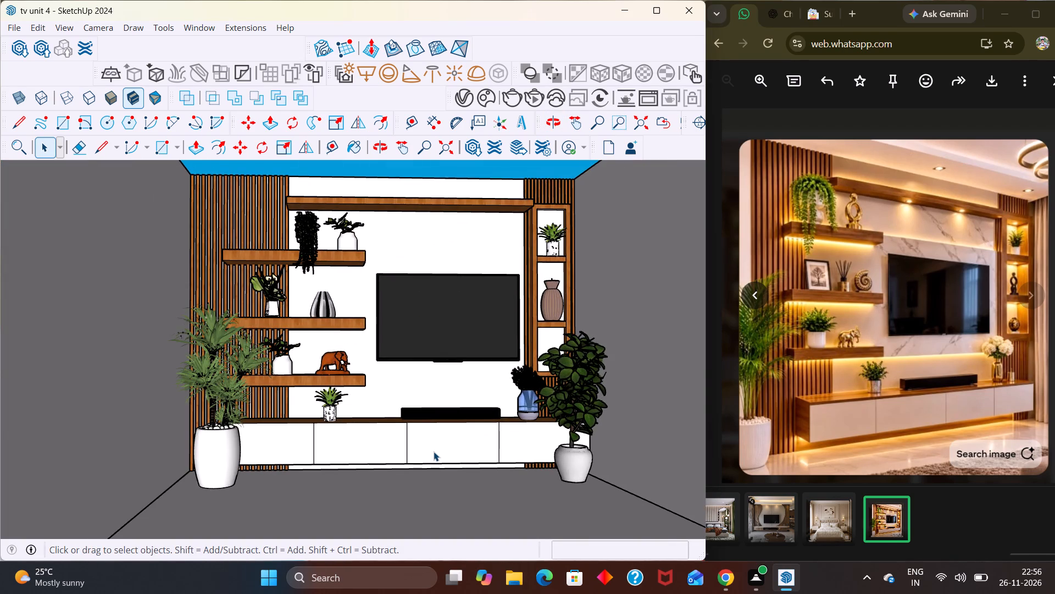
pyautogui.scroll(1, 434, 452)
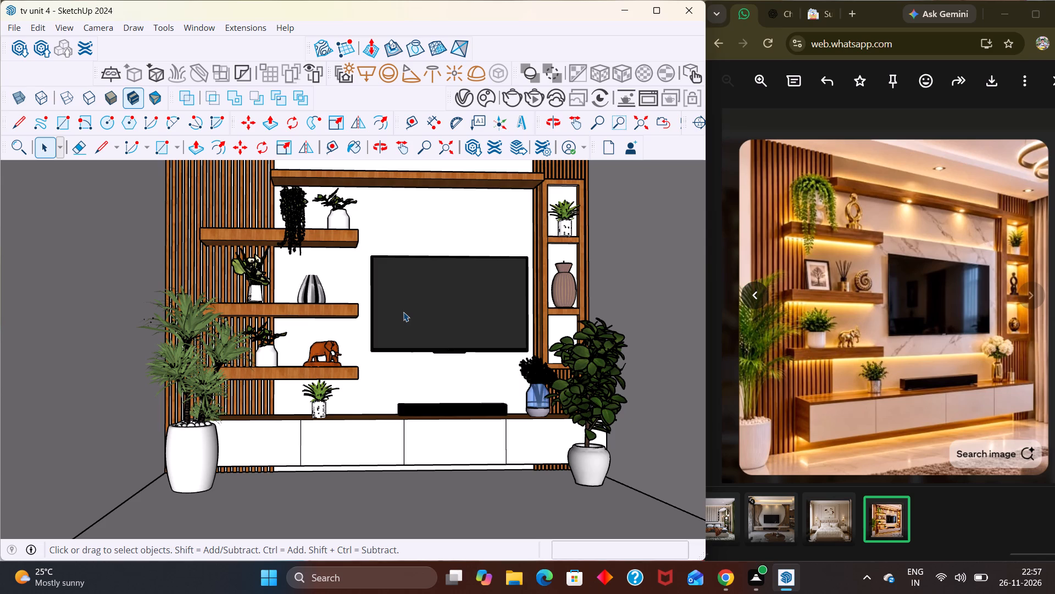
pyautogui.scroll(-4, 403, 312)
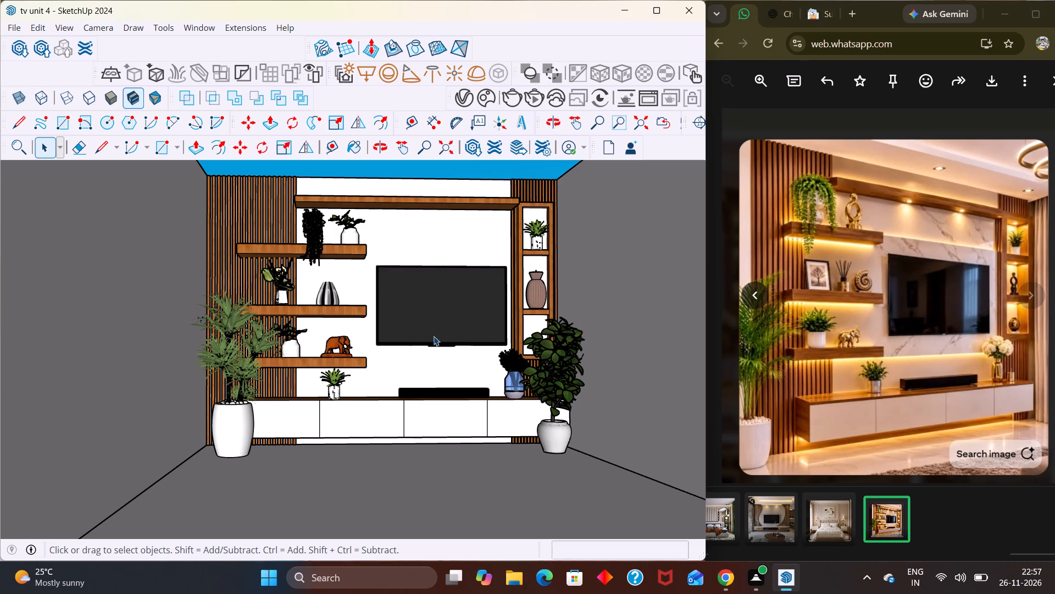
pyautogui.scroll(2, 238, 280)
pyautogui.scroll(5, 276, 347)
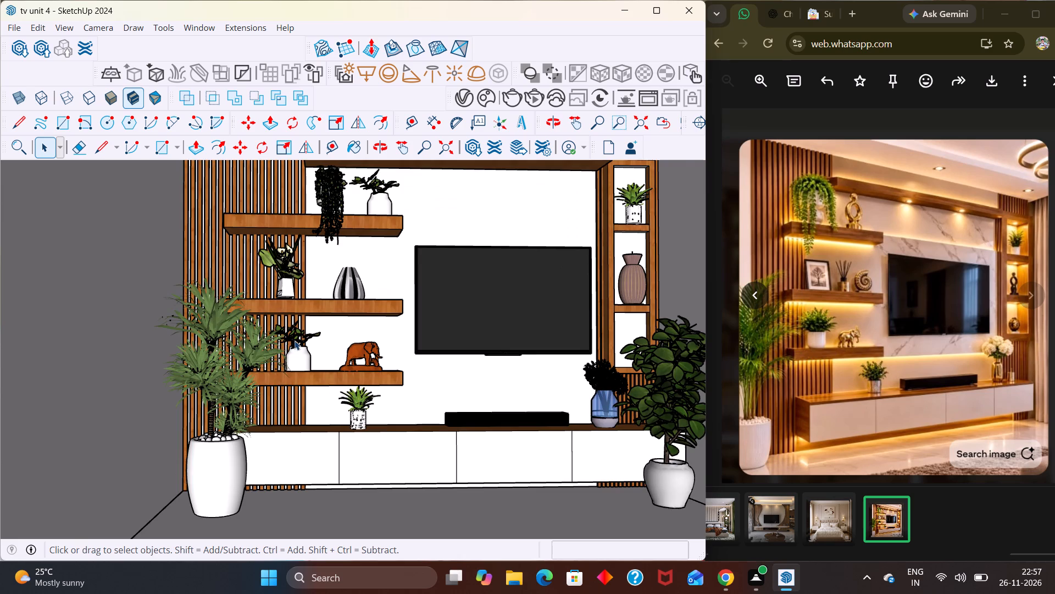
# Inspect the elephant figurine, potted plants and vase on the lower floating shelves up close.
pyautogui.scroll(2, 301, 342)
pyautogui.moveTo(309, 335); pyautogui.dragTo(287, 460, button='middle')
pyautogui.scroll(5, 293, 455)
pyautogui.moveTo(299, 452); pyautogui.dragTo(324, 414, button='middle')
pyautogui.moveTo(326, 406); pyautogui.dragTo(327, 399, button='middle')
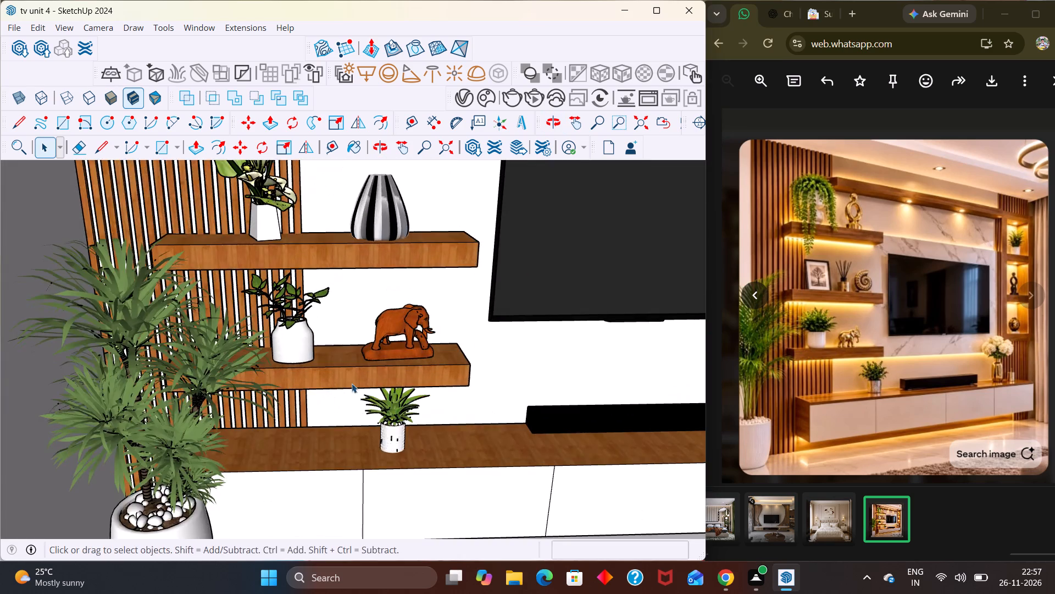
pyautogui.scroll(2, 352, 383)
pyautogui.scroll(6, 445, 342)
pyautogui.scroll(6, 426, 228)
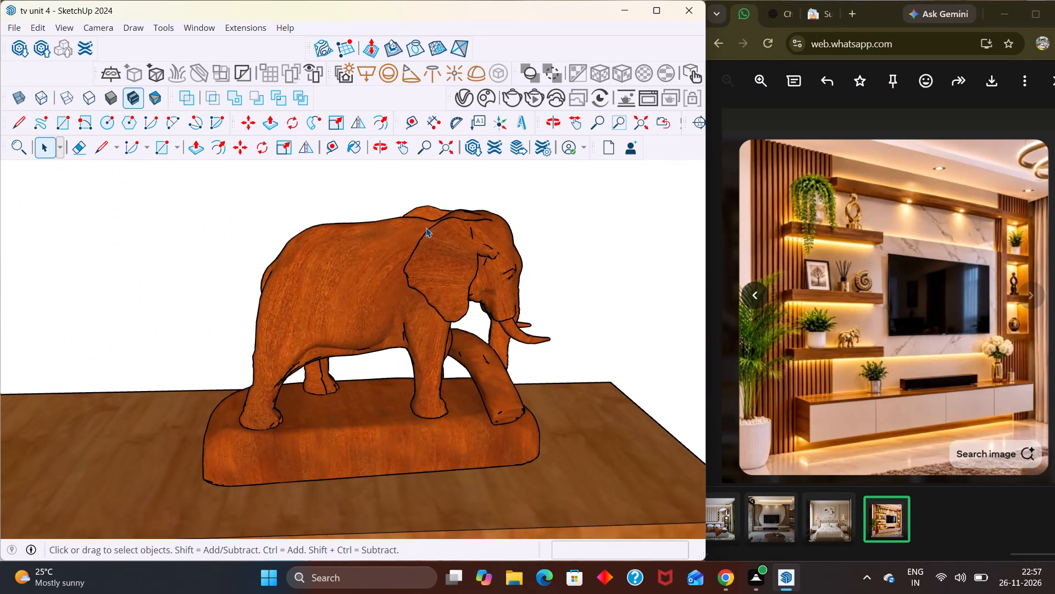
pyautogui.scroll(-3, 426, 228)
pyautogui.scroll(1, 419, 271)
pyautogui.scroll(-8, 415, 285)
pyautogui.scroll(1, 381, 326)
pyautogui.scroll(-10, 381, 332)
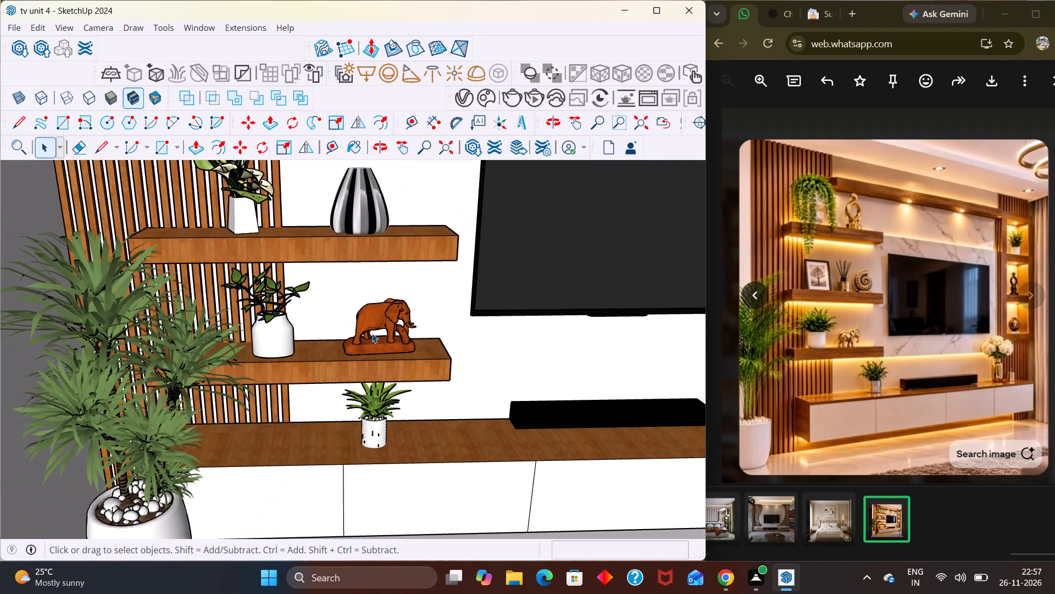
# Inspect the whole room with both side walls from raised and overhead viewpoints.
pyautogui.scroll(-9, 372, 333)
pyautogui.scroll(-4, 428, 320)
pyautogui.moveTo(447, 380); pyautogui.dragTo(474, 374, button='middle')
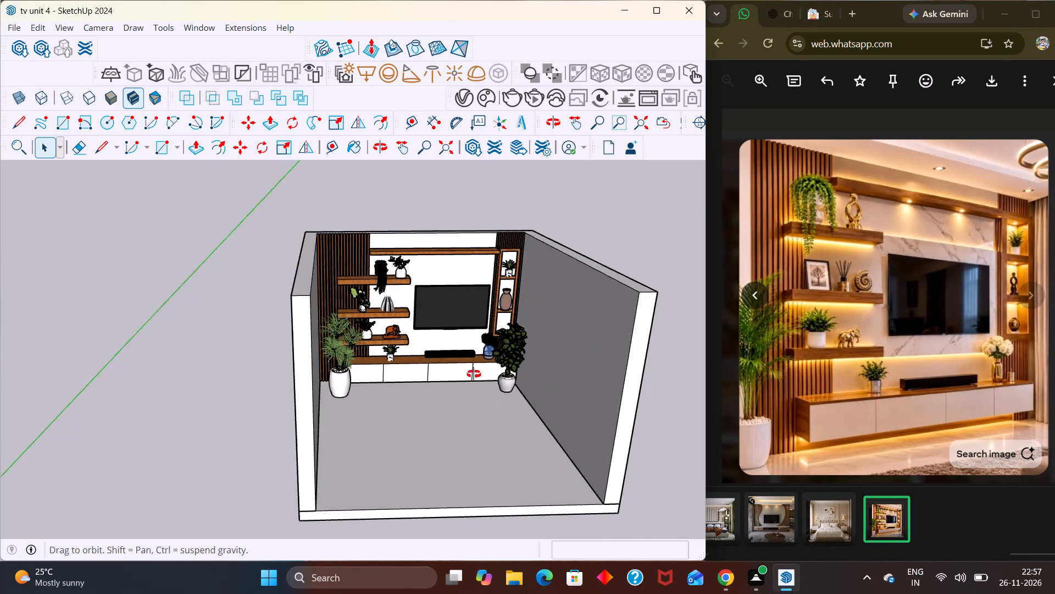
pyautogui.moveTo(474, 374); pyautogui.dragTo(477, 371, button='middle')
pyautogui.moveTo(467, 369); pyautogui.dragTo(376, 342, button='middle')
pyautogui.scroll(2, 407, 300)
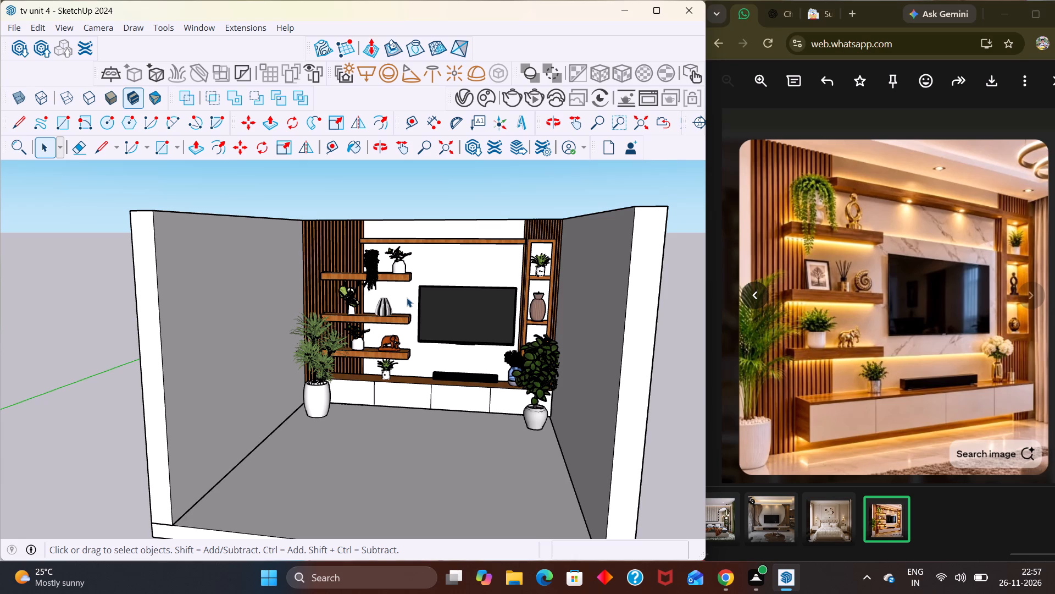
pyautogui.scroll(-4, 409, 239)
pyautogui.moveTo(408, 291); pyautogui.dragTo(426, 380, button='middle')
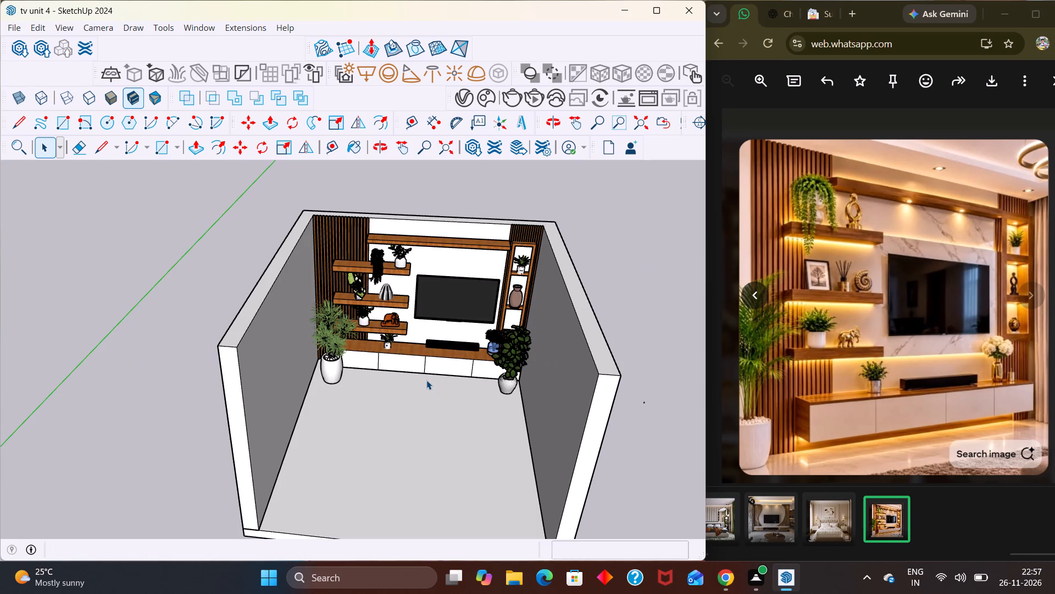
pyautogui.scroll(5, 518, 153)
pyautogui.moveTo(490, 195); pyautogui.dragTo(479, 261, button='middle')
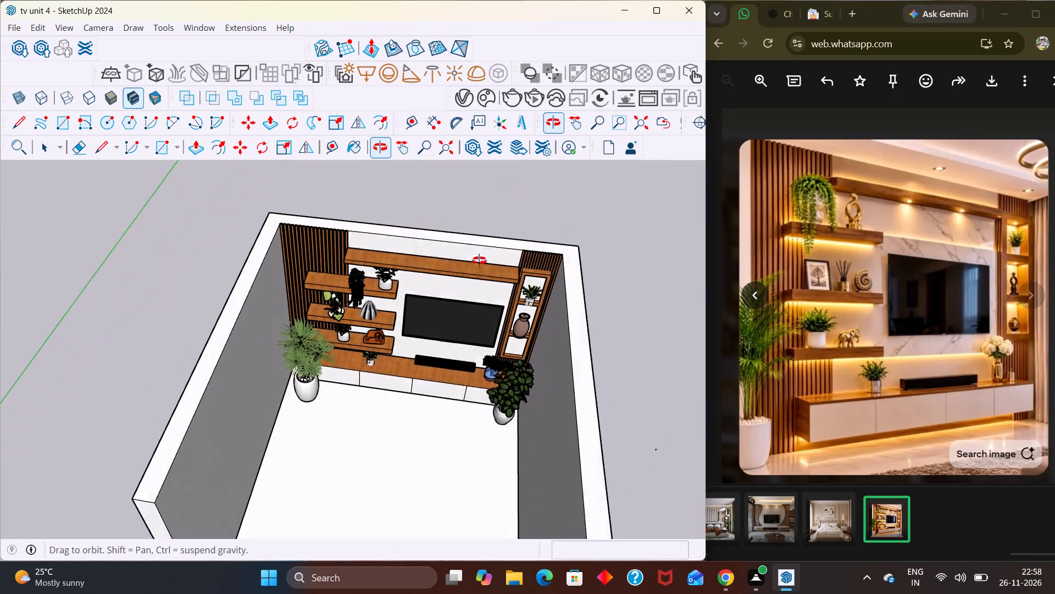
pyautogui.moveTo(479, 261); pyautogui.dragTo(548, 138, button='middle')
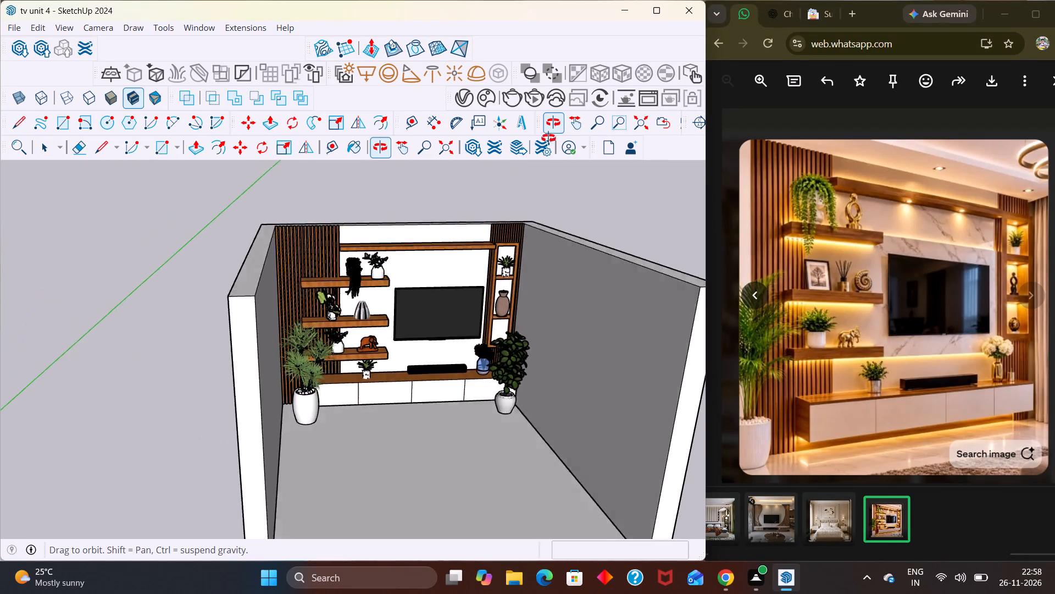
pyautogui.moveTo(548, 138); pyautogui.dragTo(515, 266, button='middle')
pyautogui.moveTo(444, 397); pyautogui.dragTo(518, 159, button='middle')
# Examine the TV wall from low angles and across the floor from the open front of the room.
pyautogui.scroll(4, 499, 261)
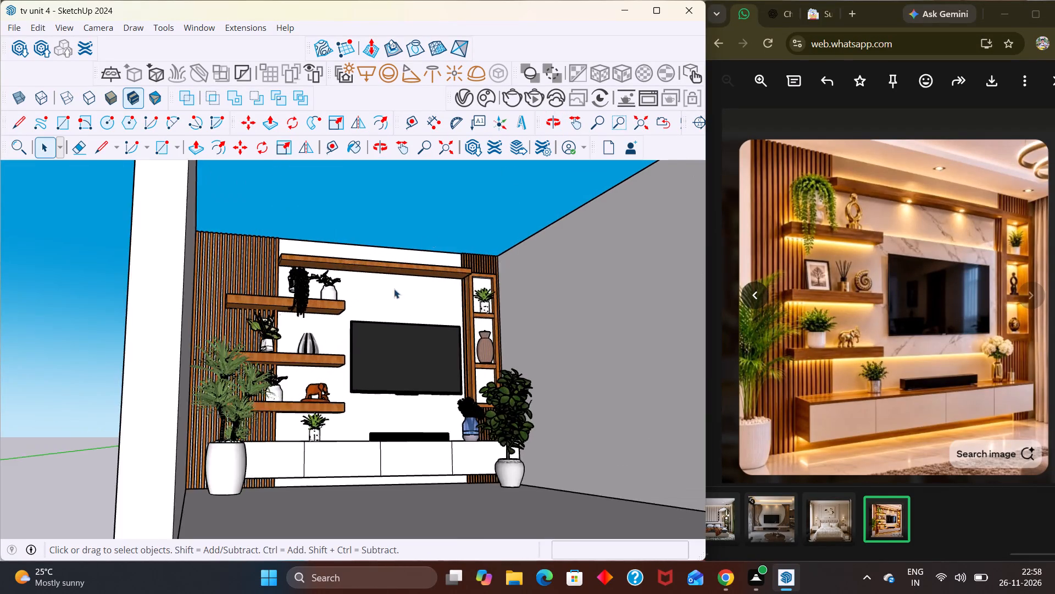
pyautogui.scroll(2, 394, 289)
pyautogui.moveTo(382, 339); pyautogui.dragTo(379, 301, button='middle')
pyautogui.scroll(2, 382, 293)
pyautogui.scroll(-5, 403, 276)
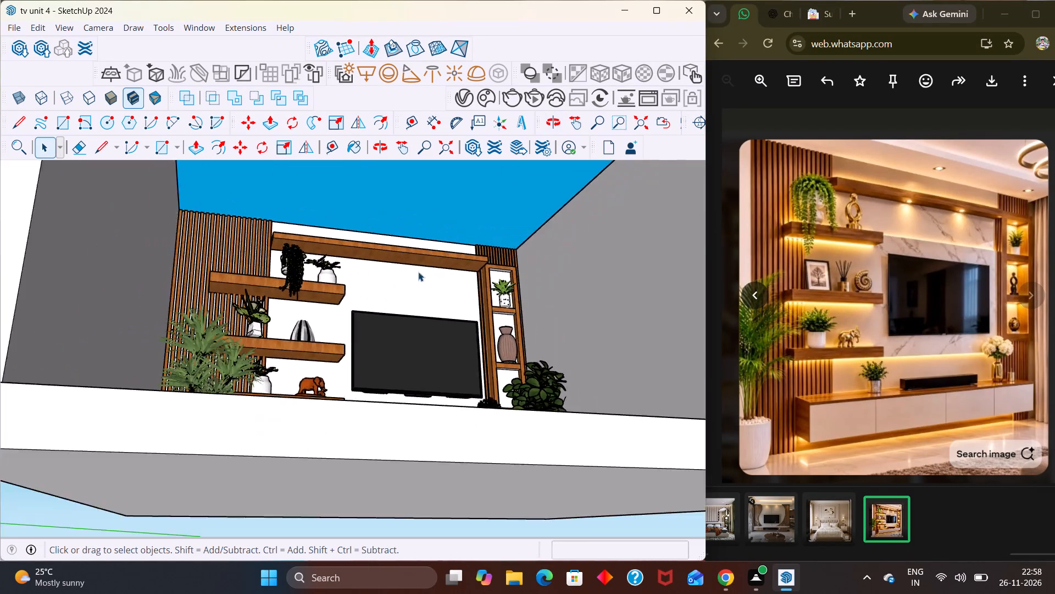
pyautogui.scroll(-3, 418, 272)
pyautogui.scroll(4, 369, 340)
pyautogui.moveTo(366, 311); pyautogui.dragTo(336, 428, button='middle')
pyautogui.scroll(1, 336, 404)
pyautogui.scroll(-7, 336, 389)
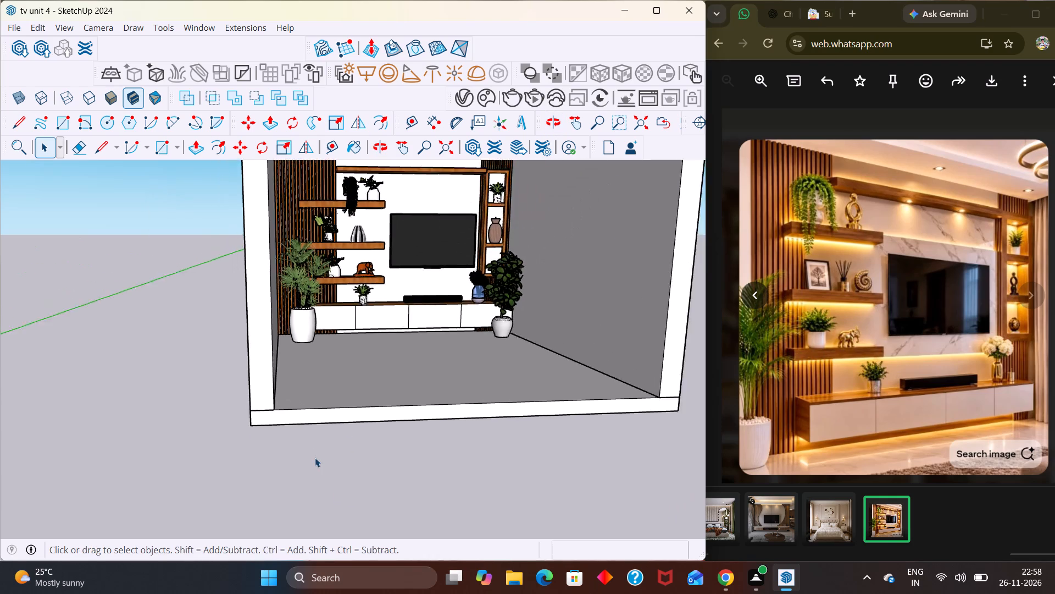
pyautogui.scroll(-7, 315, 458)
# Review the full TV wall with both floor plants from a low front viewpoint.
pyautogui.moveTo(391, 287); pyautogui.dragTo(393, 235, button='middle')
pyautogui.scroll(5, 391, 256)
pyautogui.moveTo(384, 254); pyautogui.dragTo(391, 220, button='middle')
pyautogui.scroll(7, 391, 220)
pyautogui.scroll(-1, 391, 224)
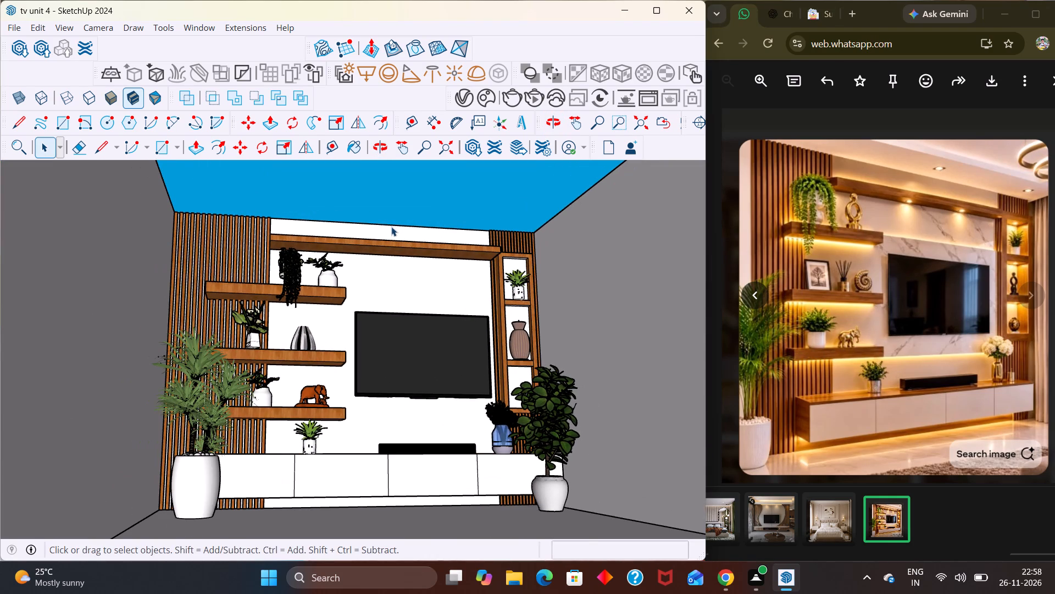
pyautogui.scroll(1, 391, 227)
pyautogui.moveTo(391, 227); pyautogui.dragTo(390, 237, button='middle')
pyautogui.scroll(-1, 390, 237)
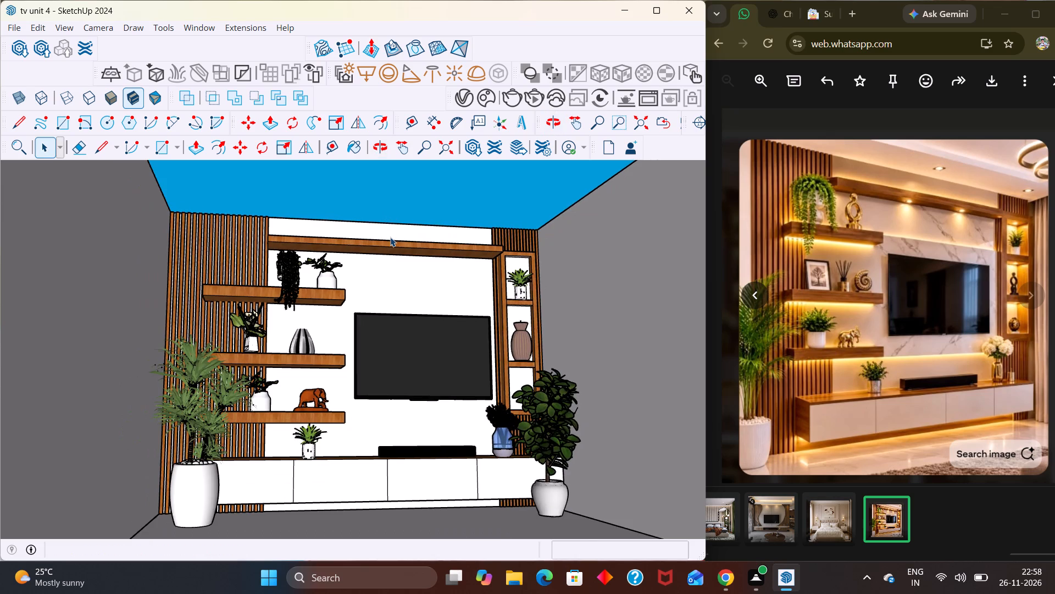
pyautogui.scroll(1, 390, 237)
pyautogui.scroll(-1, 390, 237)
pyautogui.scroll(1, 390, 237)
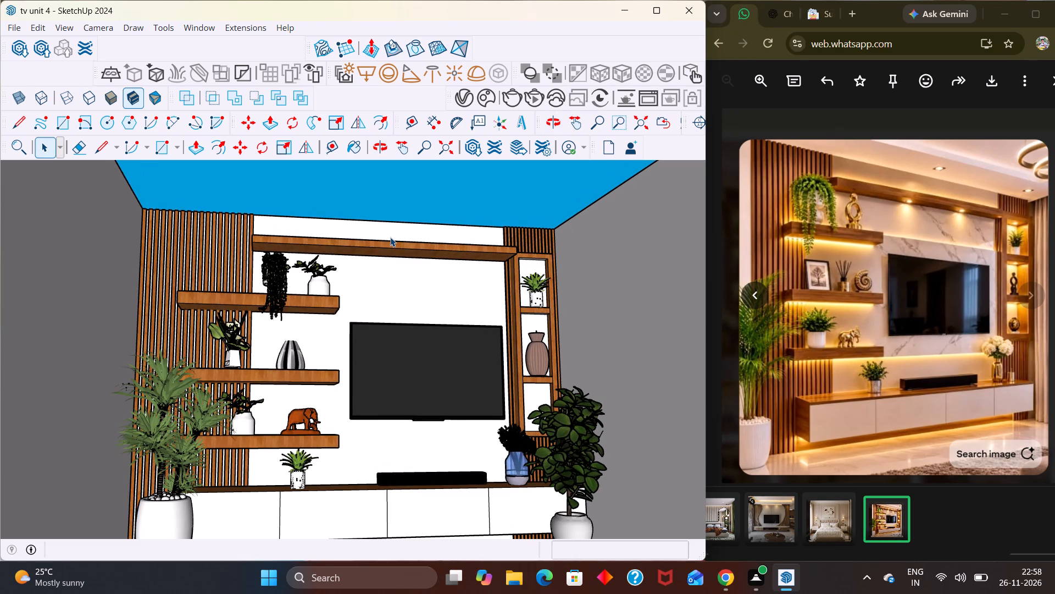
pyautogui.scroll(-1, 390, 237)
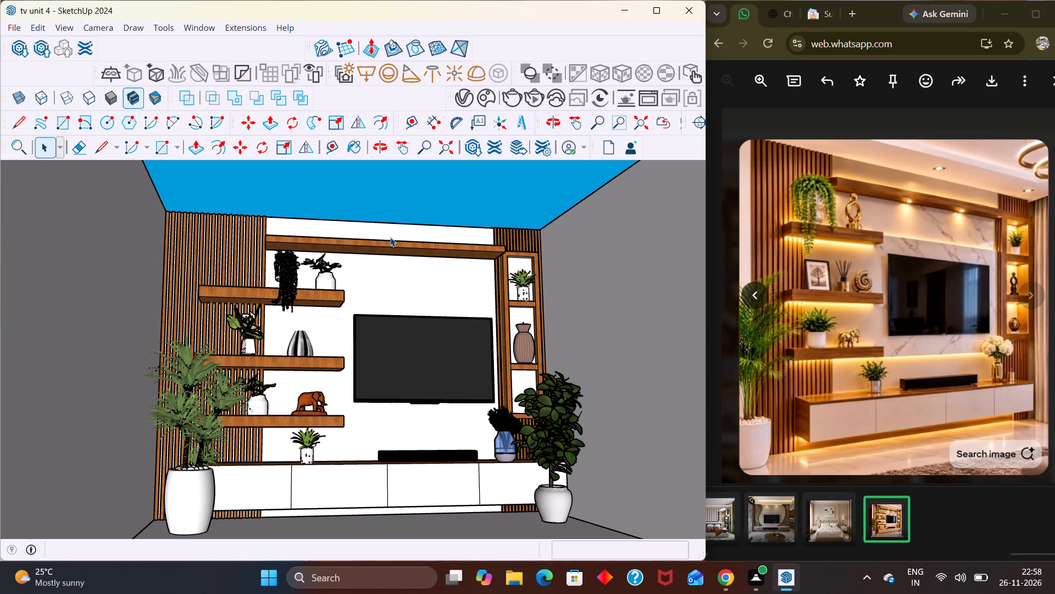
# Examine the shelves, TV and tall niche unit from an oblique viewpoint matching the reference image.
pyautogui.moveTo(375, 322); pyautogui.dragTo(432, 330, button='middle')
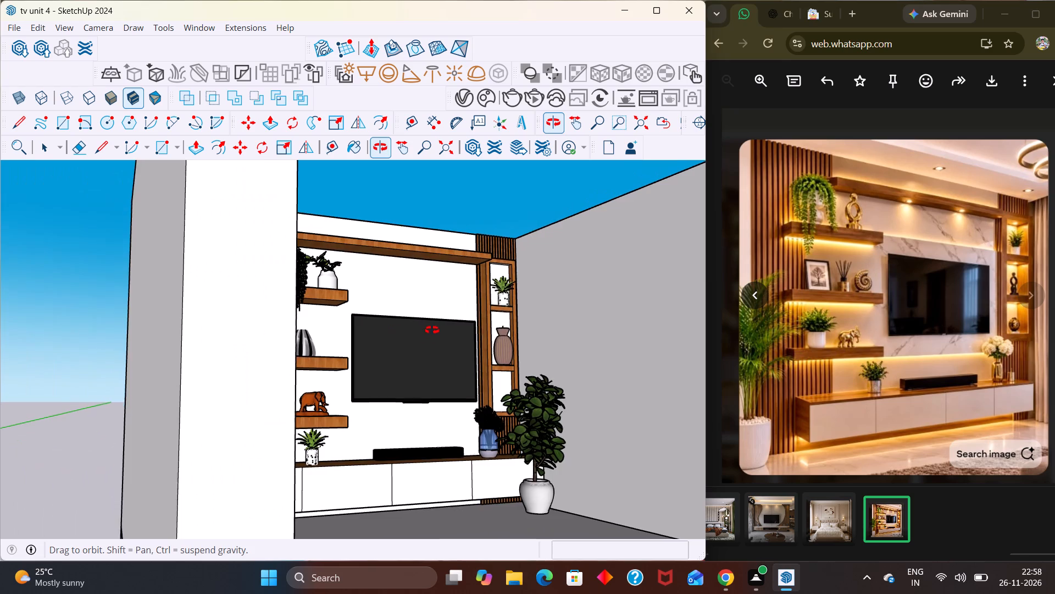
pyautogui.moveTo(432, 330); pyautogui.dragTo(422, 342, button='middle')
pyautogui.scroll(2, 383, 373)
pyautogui.moveTo(383, 373); pyautogui.dragTo(395, 384, button='middle')
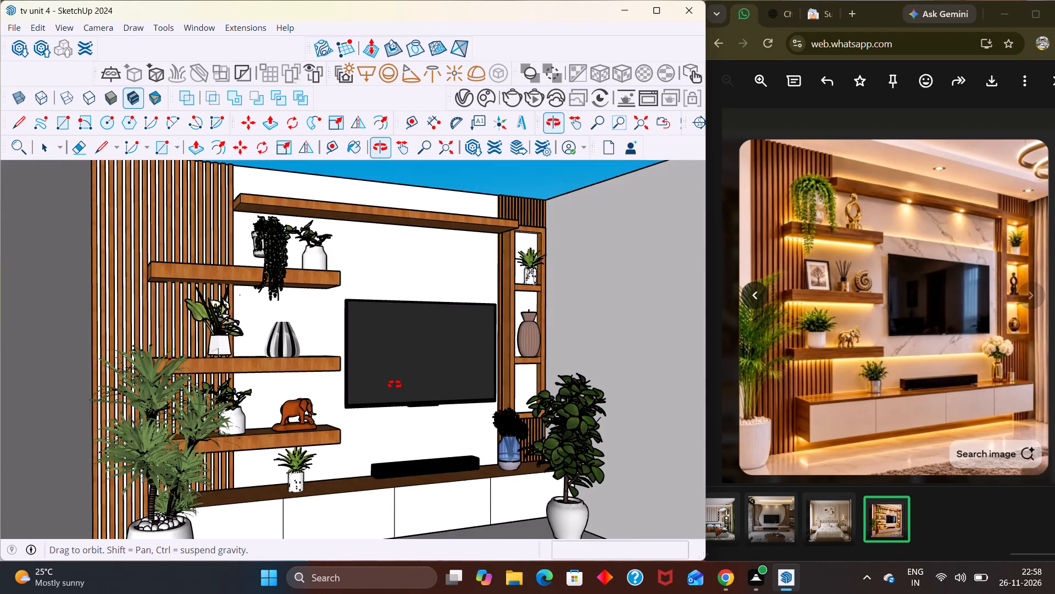
pyautogui.moveTo(395, 384); pyautogui.dragTo(404, 361, button='middle')
pyautogui.scroll(-1, 399, 373)
pyautogui.moveTo(406, 356); pyautogui.dragTo(379, 360, button='middle')
pyautogui.scroll(1, 381, 360)
pyautogui.middleClick(379, 360)
pyautogui.middleClick(379, 360)
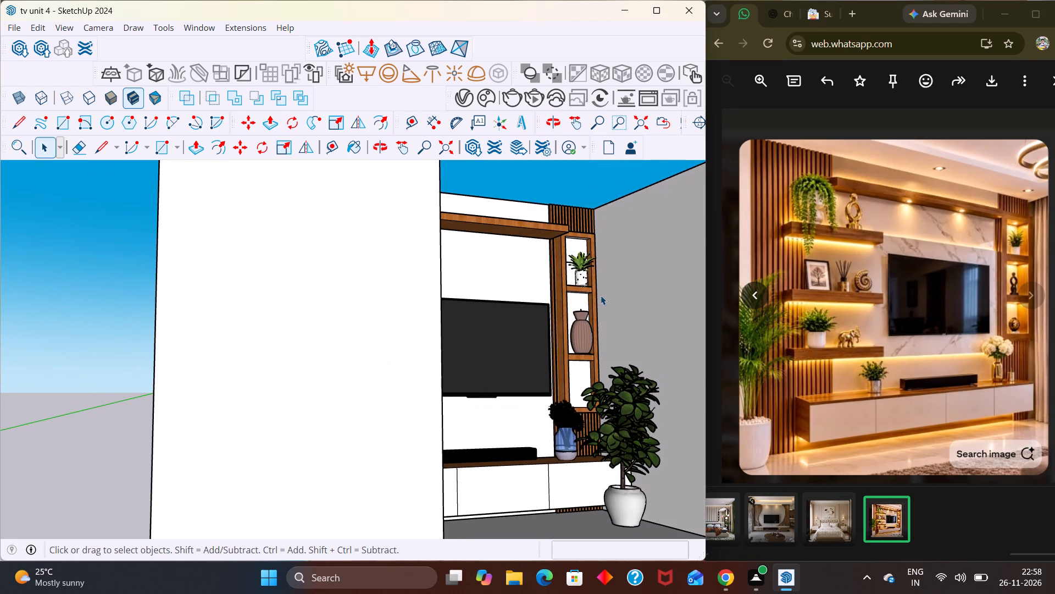
pyautogui.scroll(3, 559, 323)
pyautogui.moveTo(558, 327); pyautogui.dragTo(570, 330, button='middle')
pyautogui.scroll(-1, 570, 330)
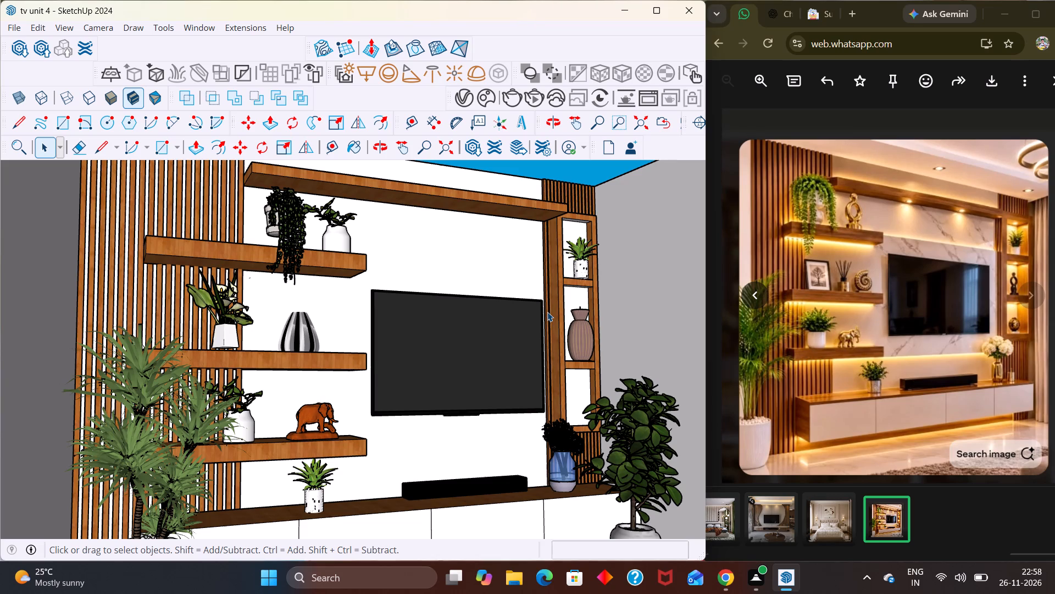
# Examine the upper shelves, slatted panels and TV from oblique low viewpoints between the two side walls.
pyautogui.scroll(-1, 467, 285)
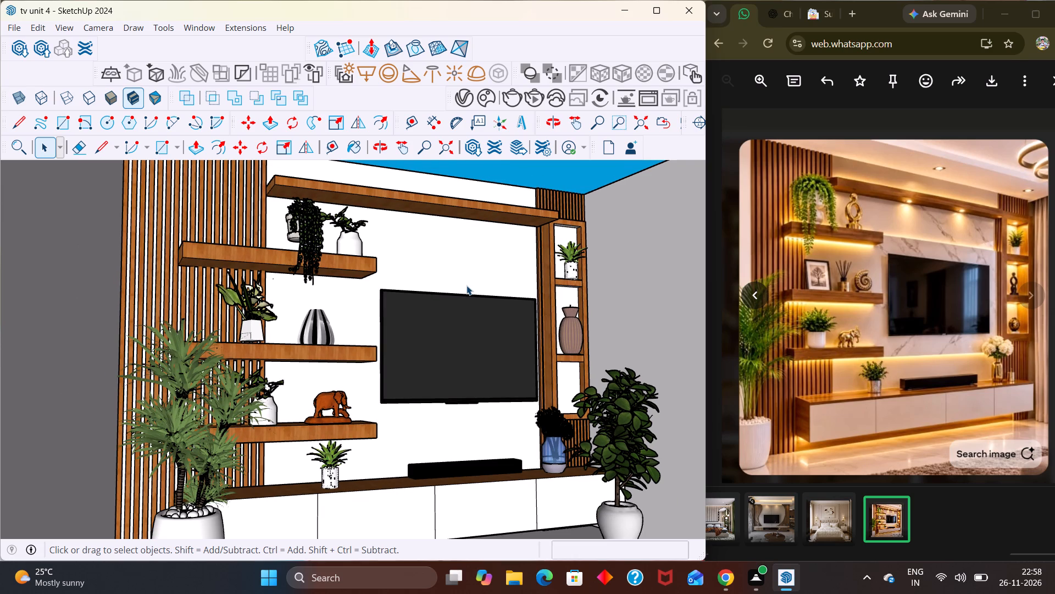
pyautogui.scroll(-4, 468, 300)
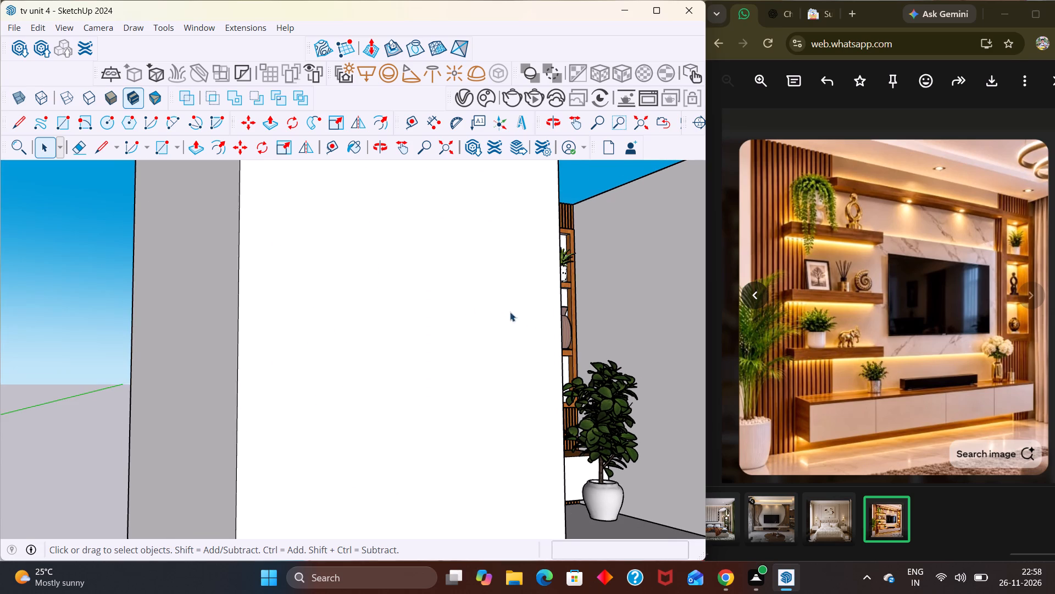
pyautogui.scroll(-15, 525, 317)
pyautogui.moveTo(496, 412); pyautogui.dragTo(421, 466, button='middle')
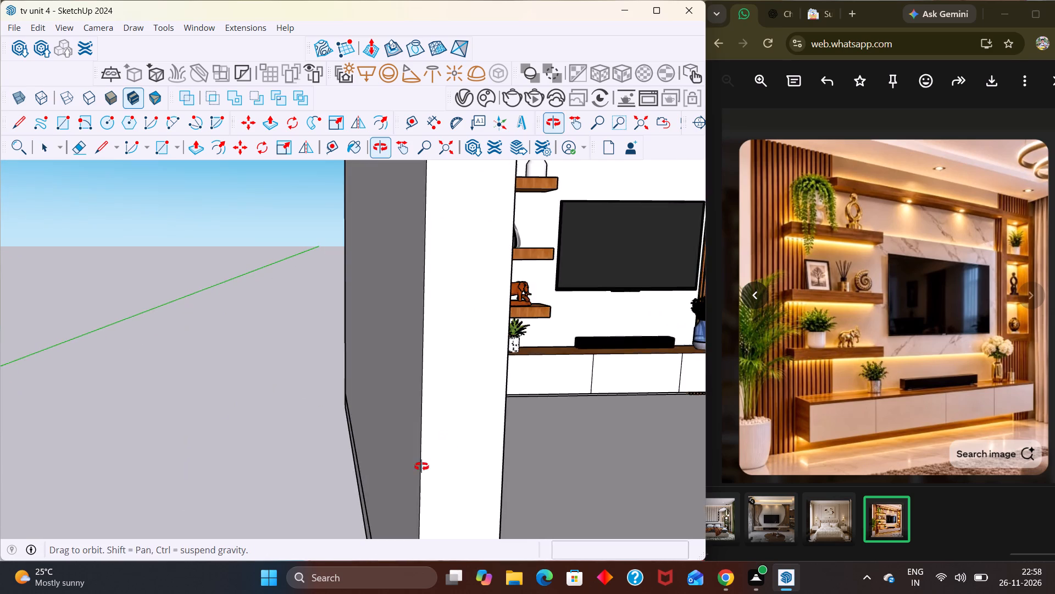
pyautogui.moveTo(421, 466); pyautogui.dragTo(420, 465, button='middle')
pyautogui.scroll(-12, 376, 305)
pyautogui.moveTo(502, 340); pyautogui.dragTo(576, 249, button='middle')
pyautogui.scroll(11, 578, 256)
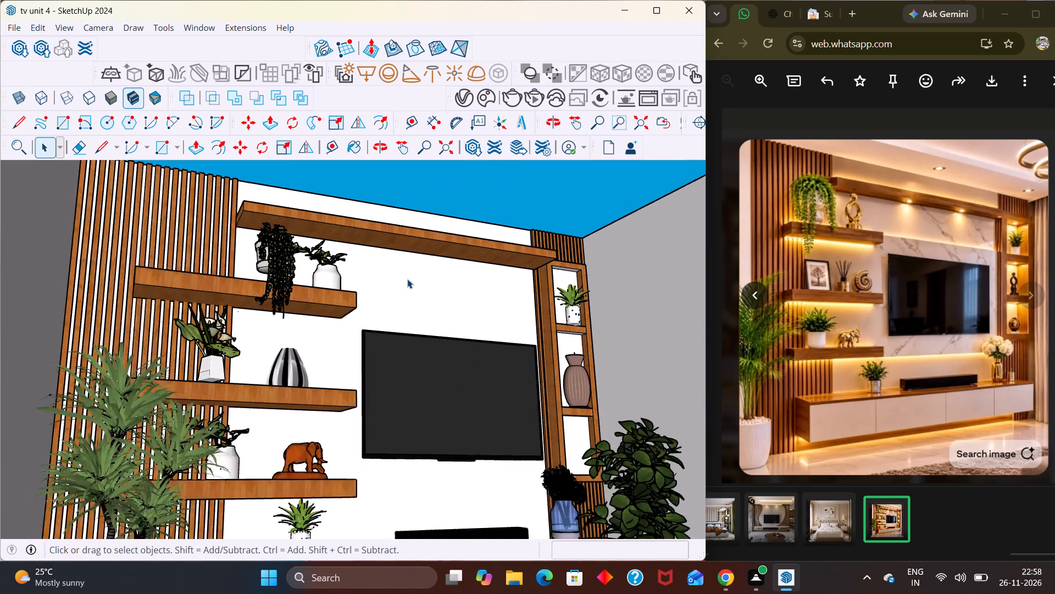
pyautogui.moveTo(434, 314); pyautogui.dragTo(436, 332, button='middle')
pyautogui.scroll(-1, 436, 329)
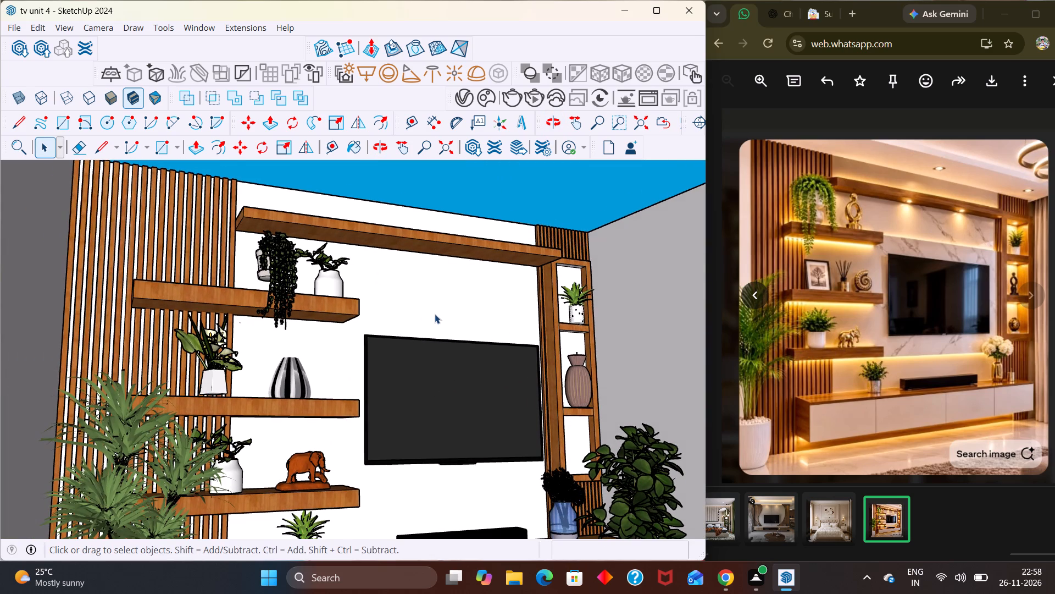
pyautogui.scroll(-1, 435, 311)
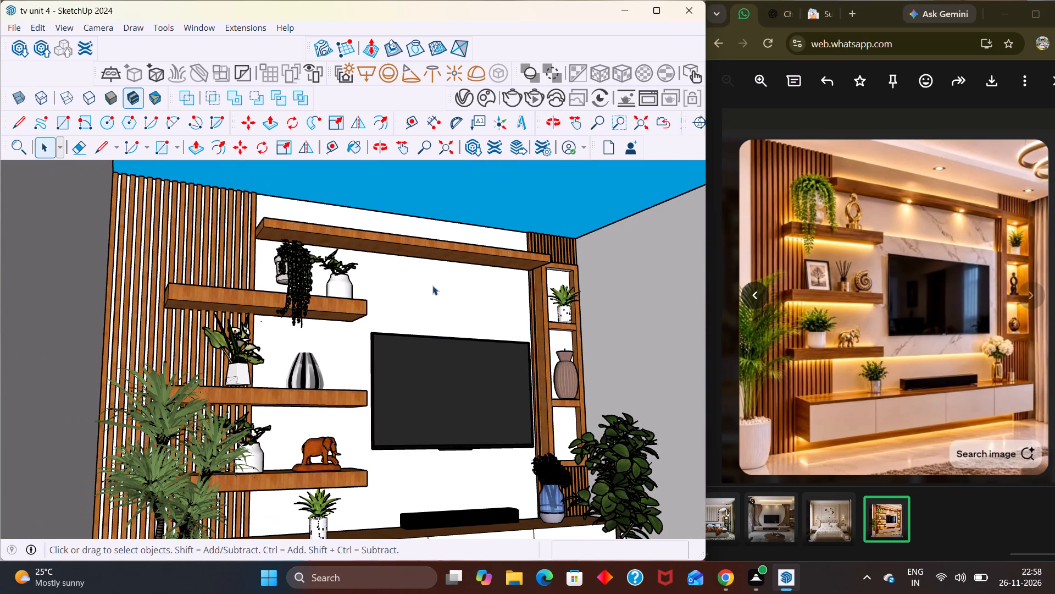
pyautogui.scroll(-1, 432, 284)
pyautogui.moveTo(526, 331); pyautogui.dragTo(487, 352, button='middle')
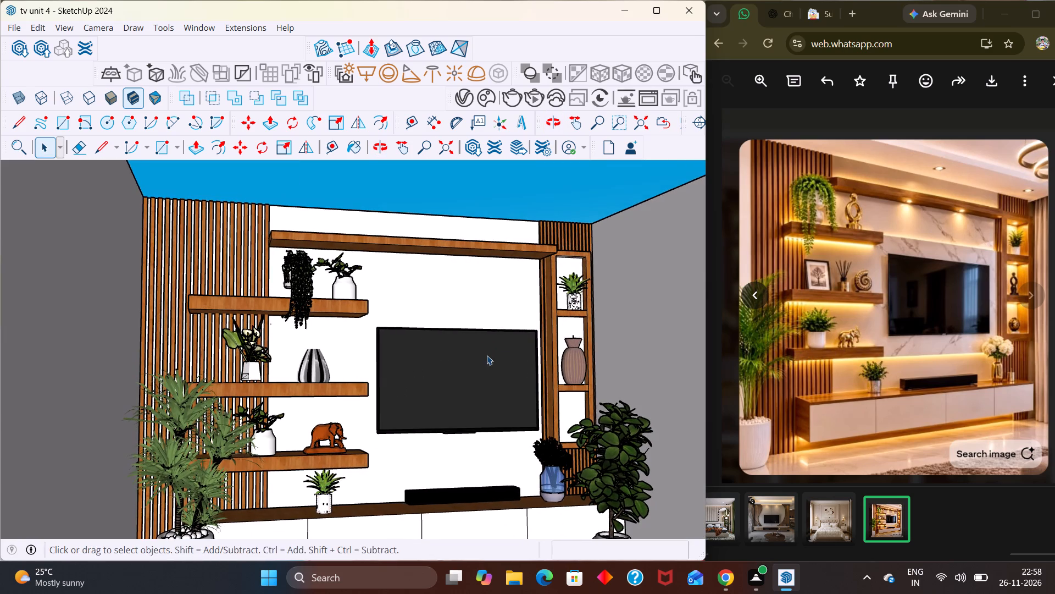
pyautogui.moveTo(497, 359); pyautogui.dragTo(536, 370, button='middle')
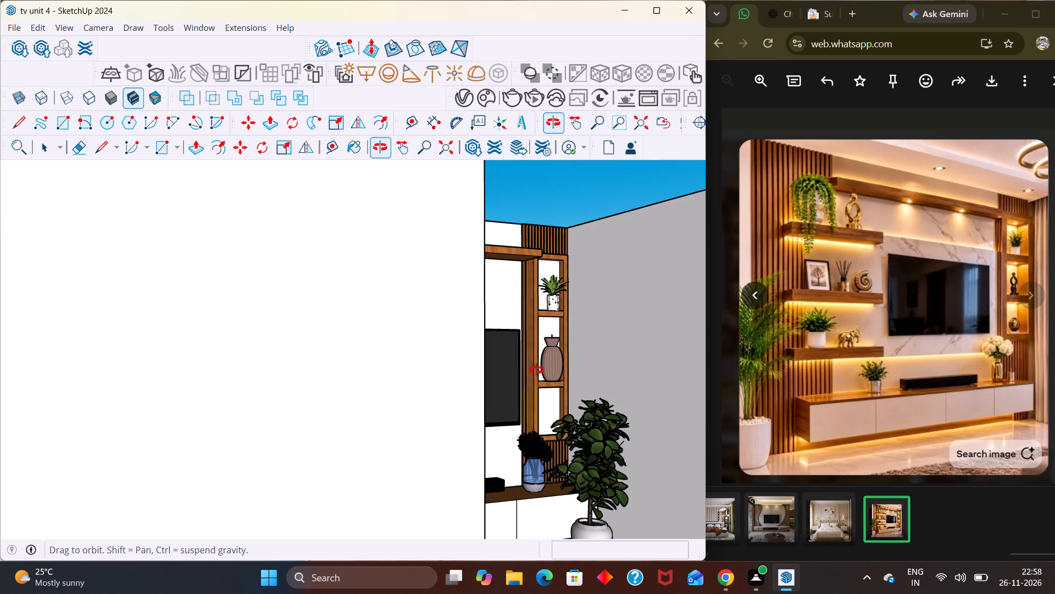
pyautogui.moveTo(536, 370); pyautogui.dragTo(524, 367, button='middle')
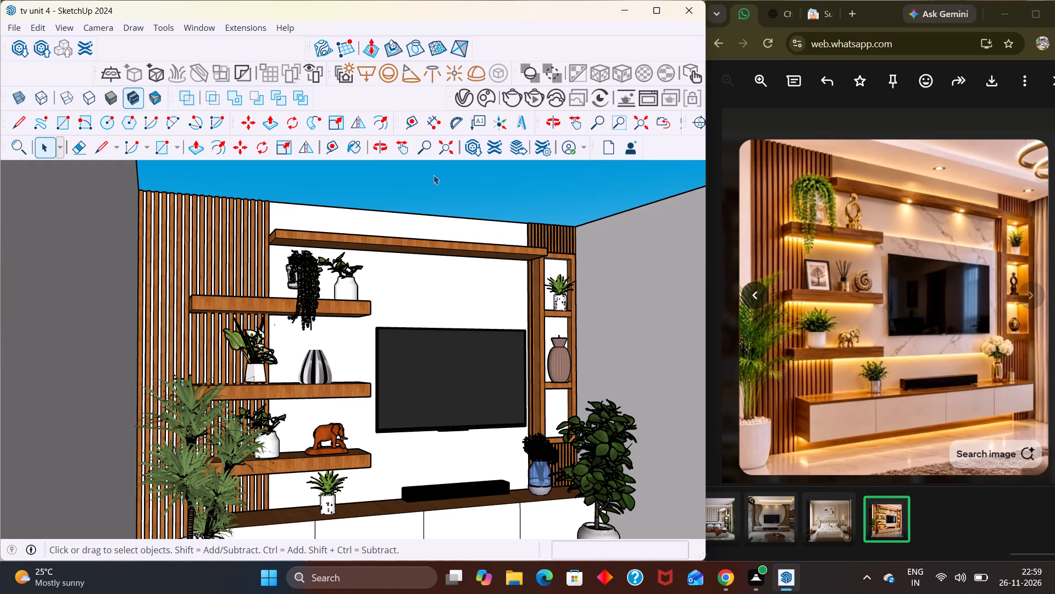
# Review the full TV wall, from the wall tops down to the console and both potted floor plants, from a slightly raised oblique viewpoint.
pyautogui.scroll(-1, 381, 480)
pyautogui.scroll(1, 382, 479)
pyautogui.scroll(-1, 388, 482)
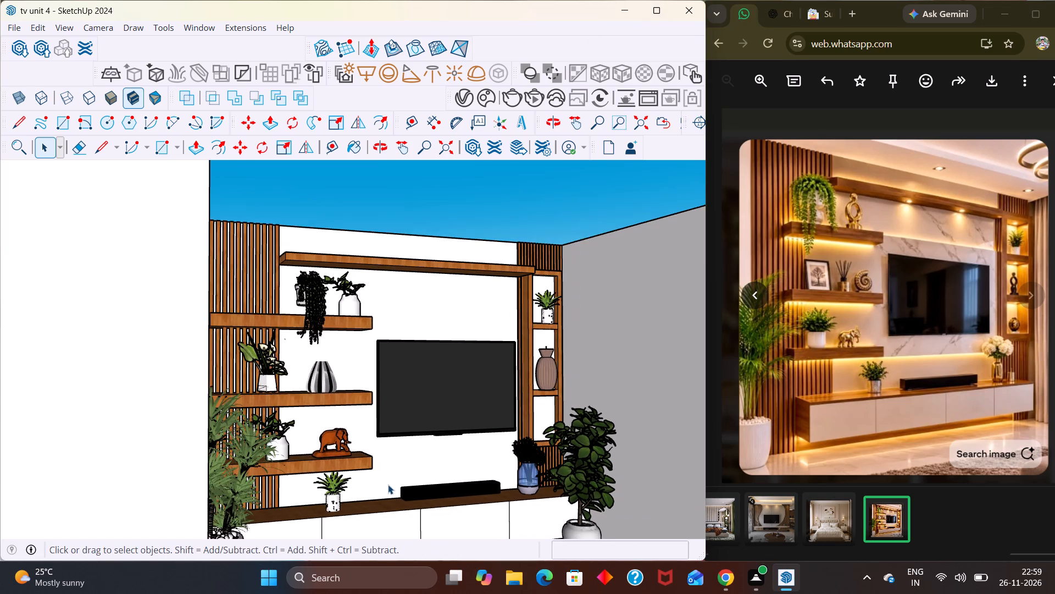
pyautogui.scroll(2, 388, 485)
pyautogui.moveTo(386, 489); pyautogui.dragTo(392, 486, button='middle')
pyautogui.scroll(-3, 378, 510)
pyautogui.scroll(2, 392, 486)
pyautogui.scroll(-3, 390, 470)
pyautogui.scroll(1, 390, 471)
pyautogui.scroll(-4, 390, 471)
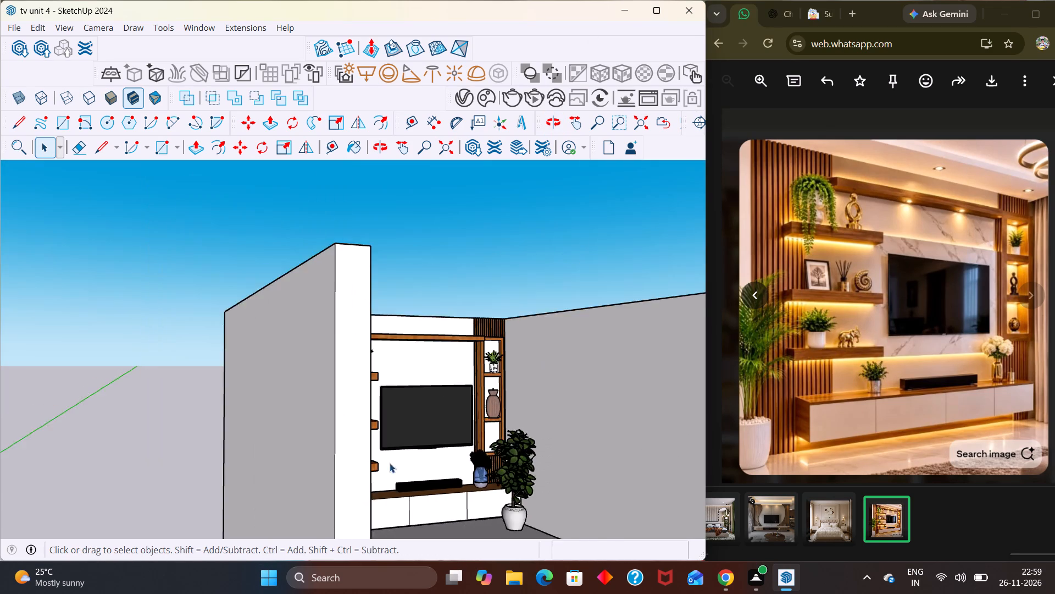
pyautogui.scroll(-5, 390, 463)
pyautogui.moveTo(373, 567); pyautogui.dragTo(364, 593, button='middle')
pyautogui.scroll(1, 363, 593)
pyautogui.moveTo(402, 549); pyautogui.dragTo(401, 577, button='middle')
pyautogui.scroll(1, 430, 512)
pyautogui.moveTo(430, 508); pyautogui.dragTo(408, 509, button='middle')
pyautogui.scroll(5, 410, 532)
pyautogui.moveTo(404, 510); pyautogui.dragTo(401, 526, button='middle')
pyautogui.scroll(2, 401, 527)
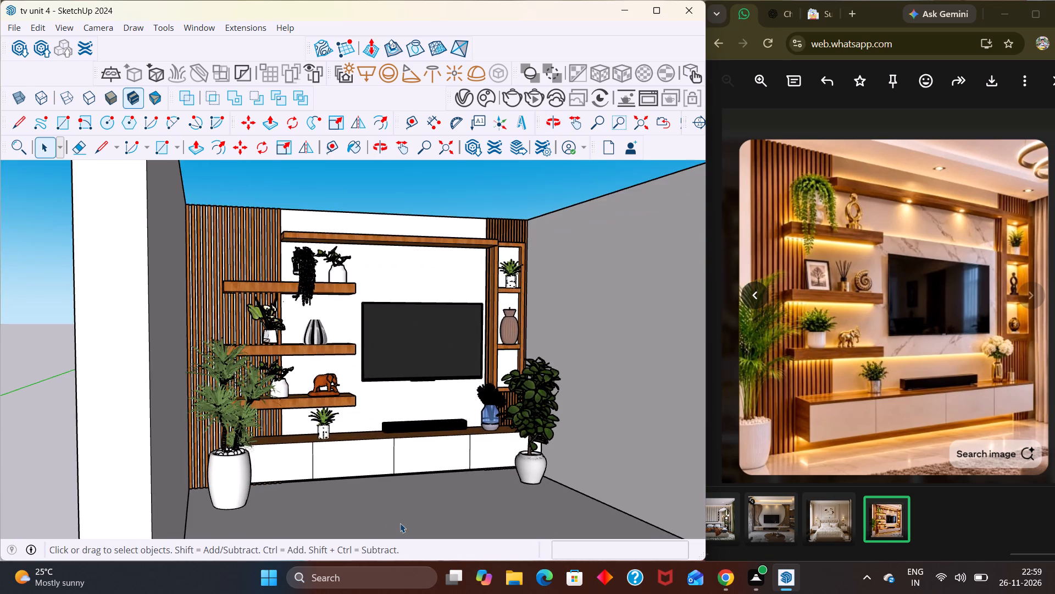
pyautogui.scroll(2, 400, 520)
pyautogui.moveTo(404, 513); pyautogui.dragTo(411, 508, button='middle')
pyautogui.scroll(1, 411, 508)
pyautogui.middleClick(411, 508)
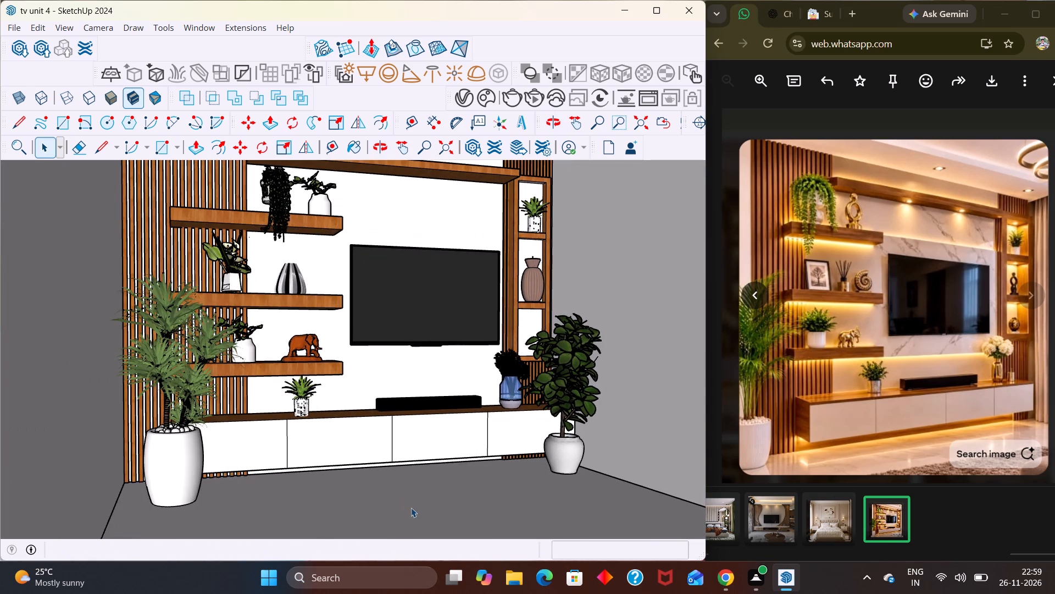
pyautogui.scroll(-1, 411, 509)
pyautogui.moveTo(411, 516); pyautogui.dragTo(402, 504, button='middle')
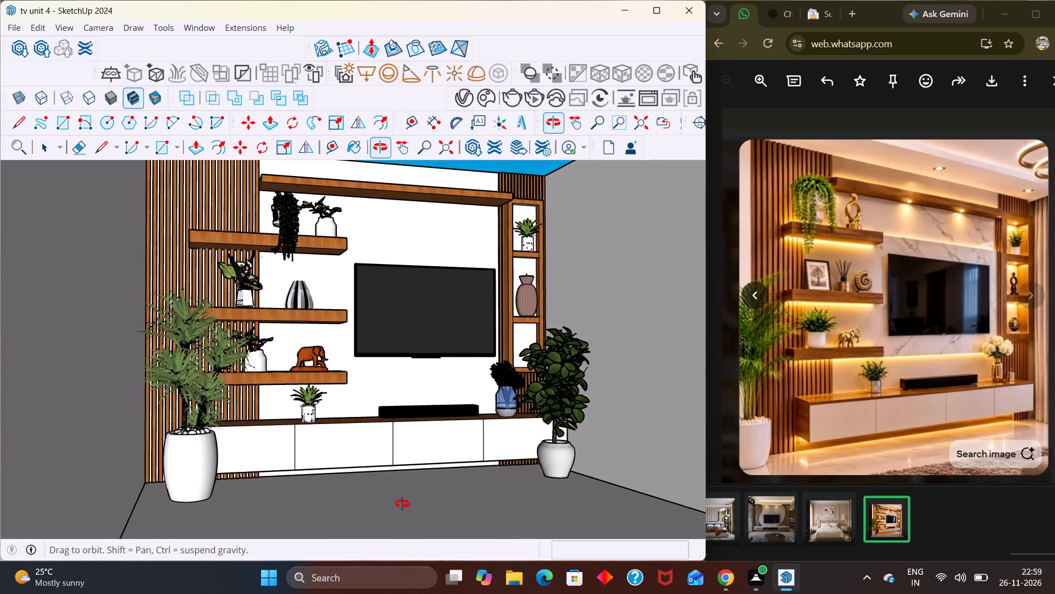
pyautogui.moveTo(402, 504); pyautogui.dragTo(421, 541, button='middle')
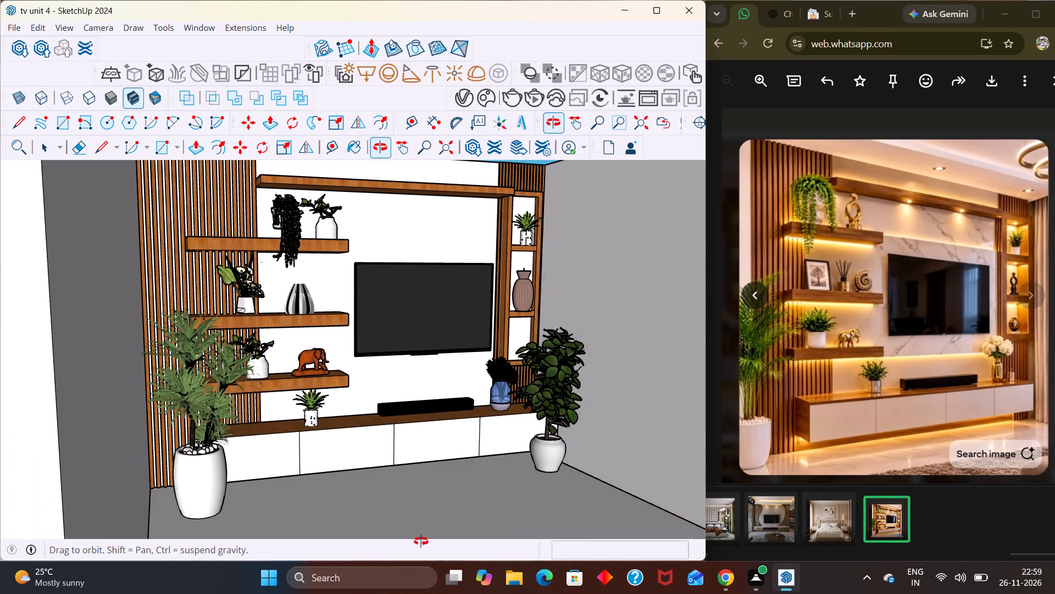
pyautogui.moveTo(421, 541); pyautogui.dragTo(402, 551, button='middle')
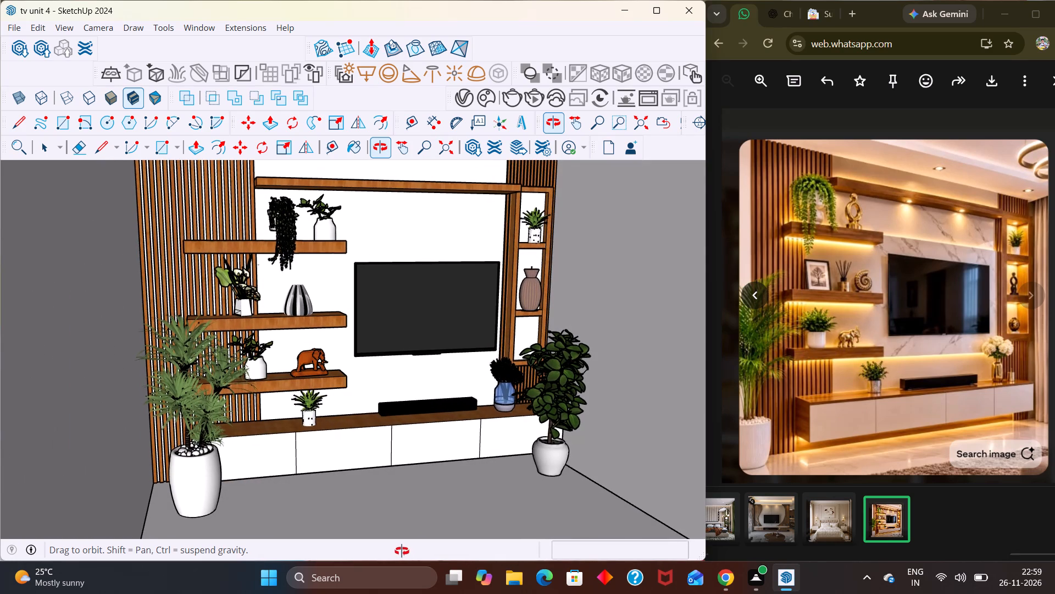
pyautogui.moveTo(402, 551); pyautogui.dragTo(402, 551, button='middle')
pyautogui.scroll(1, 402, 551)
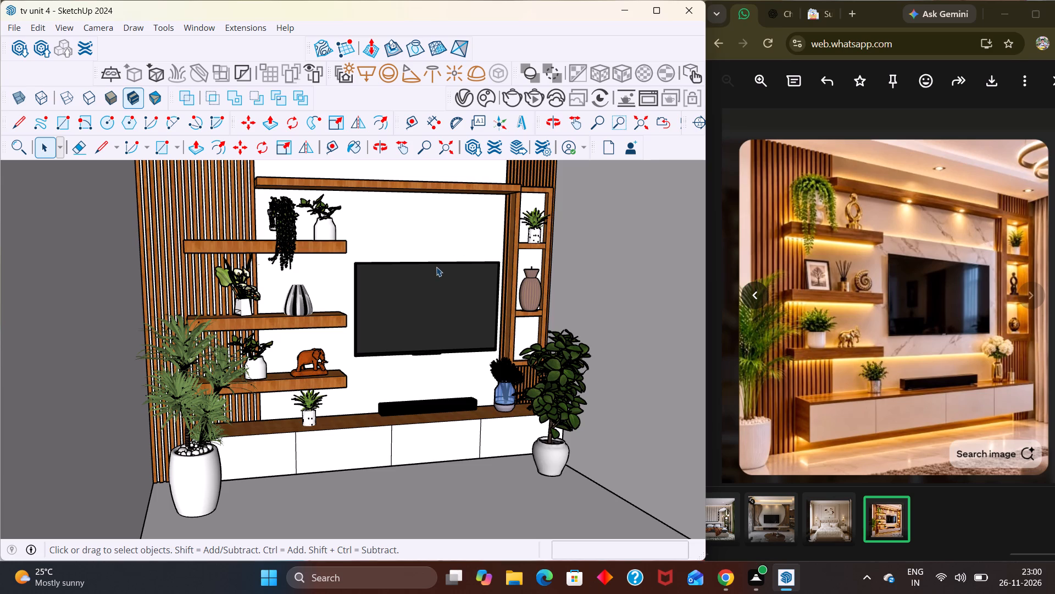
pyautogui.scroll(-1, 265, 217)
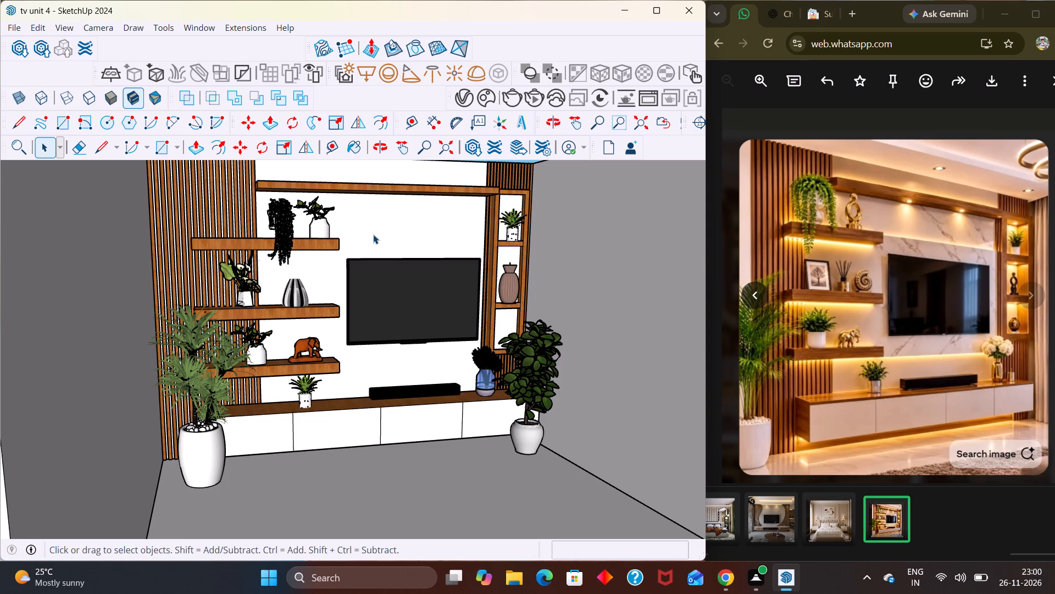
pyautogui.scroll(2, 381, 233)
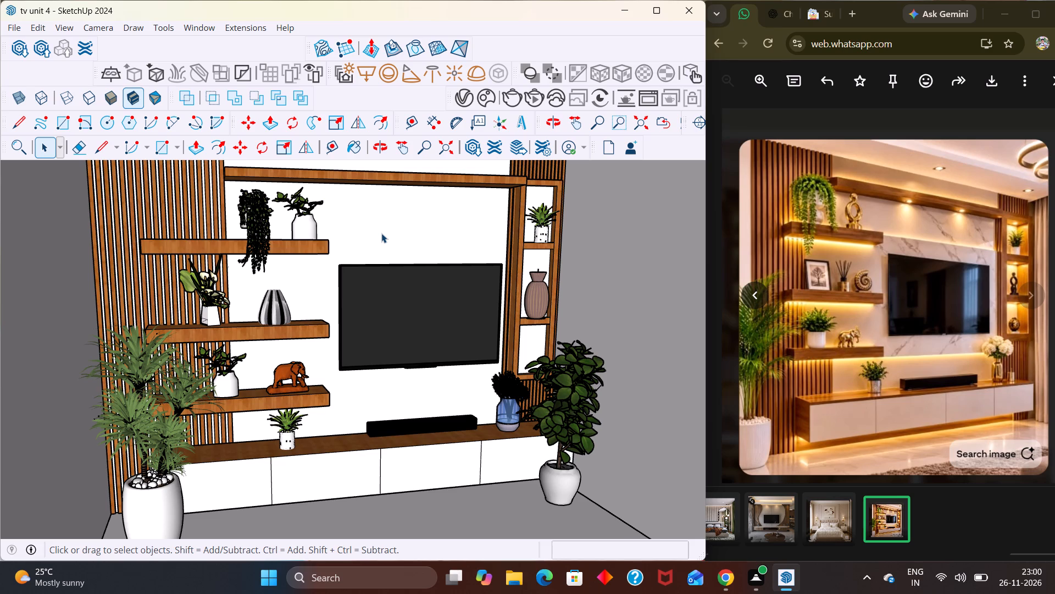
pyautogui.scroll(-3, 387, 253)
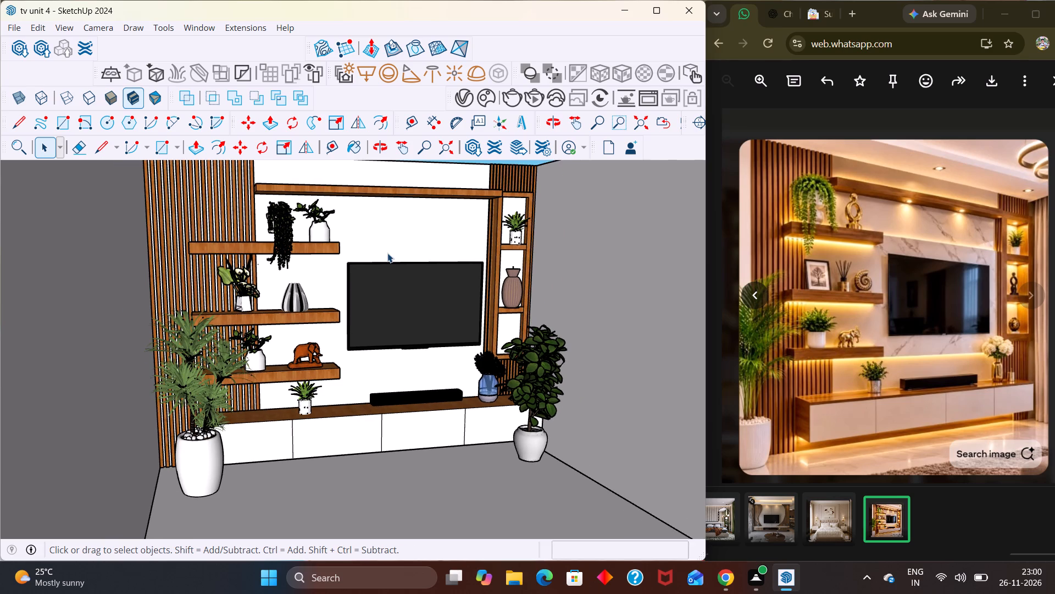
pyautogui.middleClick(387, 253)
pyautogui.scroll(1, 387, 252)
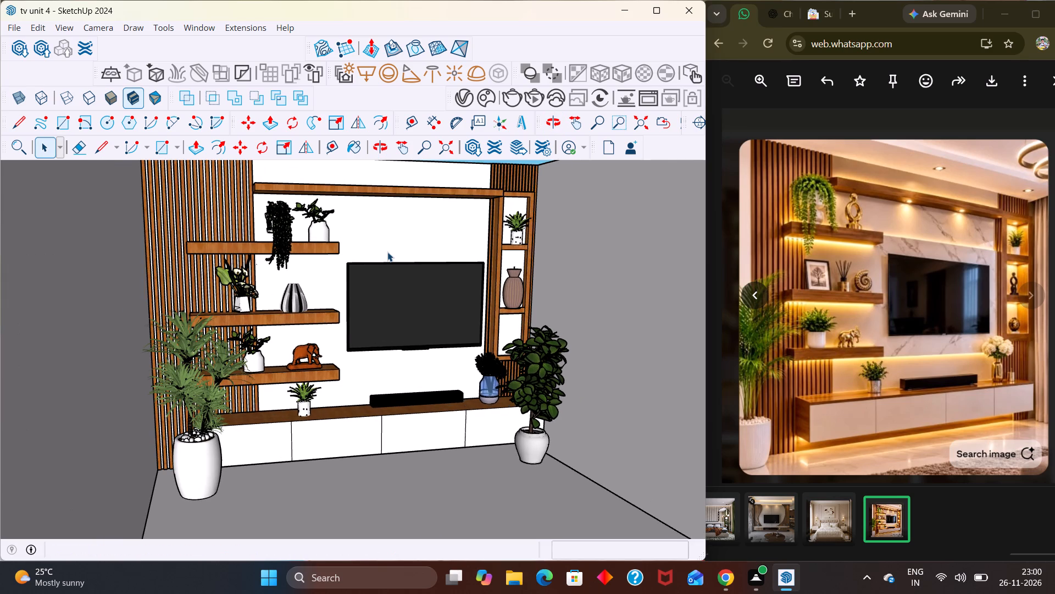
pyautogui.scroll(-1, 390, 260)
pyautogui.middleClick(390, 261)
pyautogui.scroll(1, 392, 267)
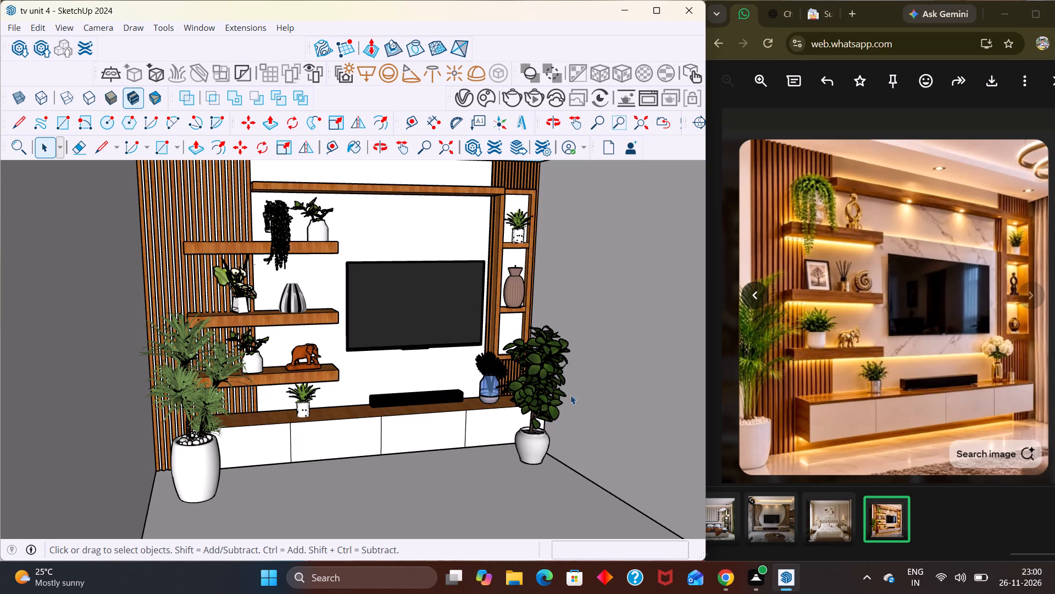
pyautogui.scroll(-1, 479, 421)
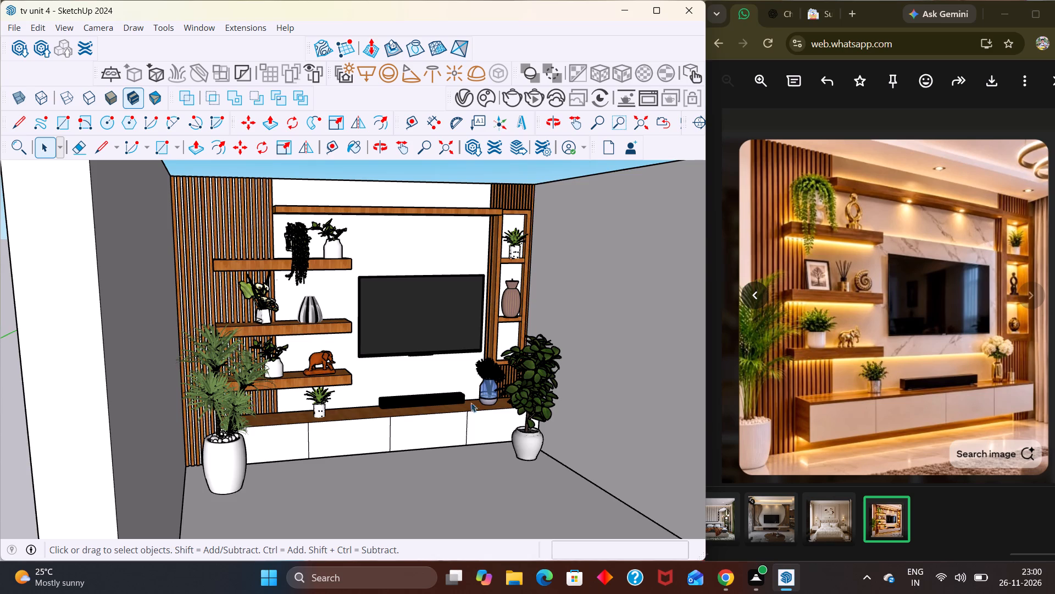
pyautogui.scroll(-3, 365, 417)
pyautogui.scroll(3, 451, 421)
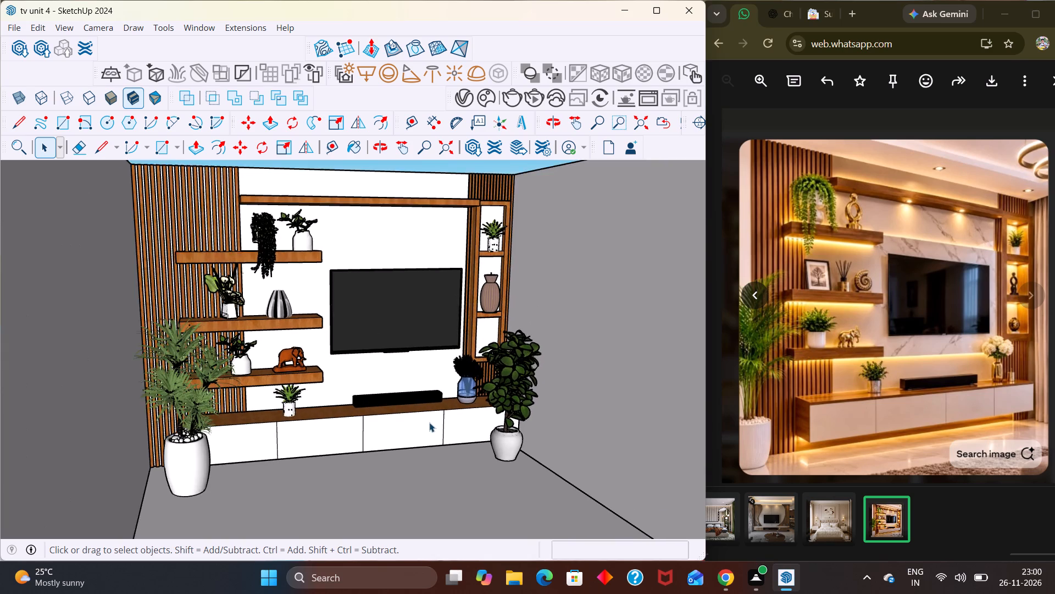
# Inspect the whole room from its open front and the floating shelves, their decor and the slatted panel up close.
pyautogui.moveTo(426, 425); pyautogui.dragTo(390, 421, button='middle')
pyautogui.moveTo(495, 402); pyautogui.dragTo(429, 406, button='middle')
pyautogui.scroll(-8, 429, 397)
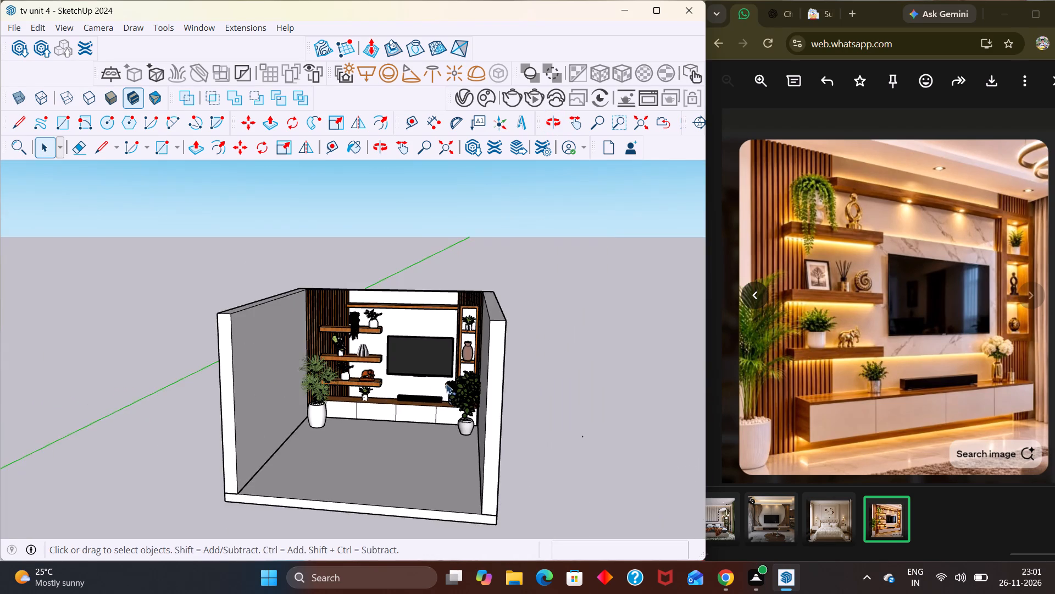
pyautogui.moveTo(446, 384); pyautogui.dragTo(470, 433, button='middle')
pyautogui.scroll(-1, 447, 388)
pyautogui.scroll(7, 471, 440)
pyautogui.moveTo(298, 330); pyautogui.dragTo(293, 298, button='middle')
pyautogui.scroll(7, 298, 329)
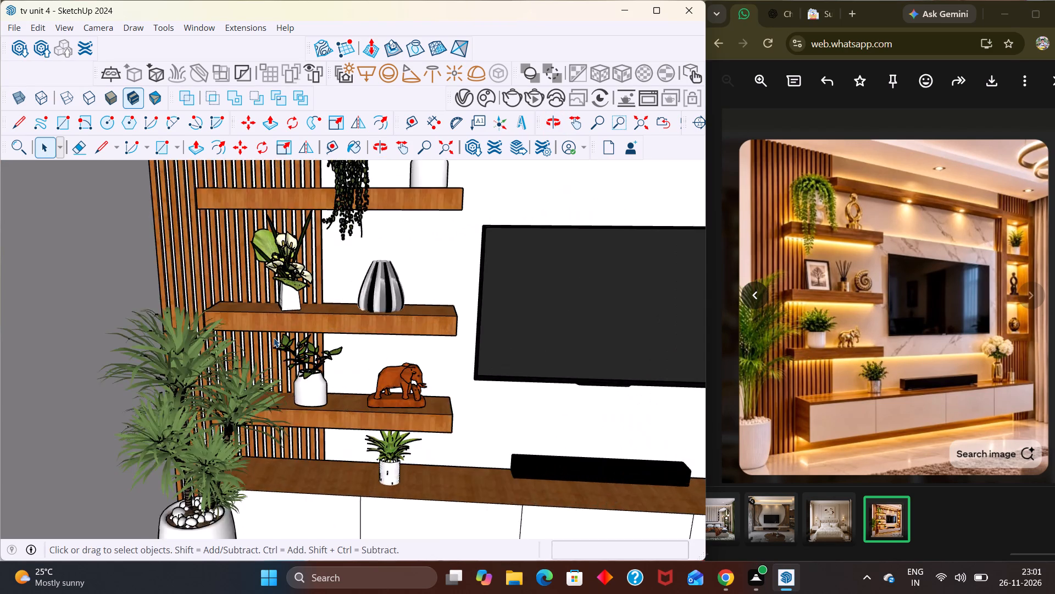
pyautogui.scroll(17, 274, 338)
pyautogui.scroll(3, 280, 292)
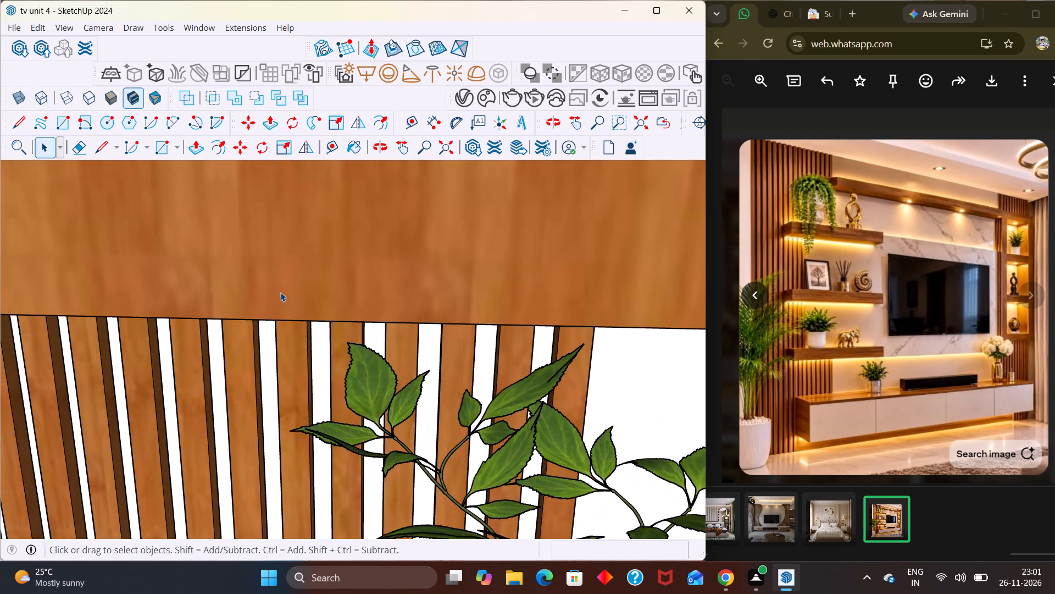
pyautogui.scroll(-5, 282, 297)
pyautogui.scroll(1, 303, 331)
pyautogui.scroll(-7, 411, 331)
pyautogui.scroll(1, 415, 318)
pyautogui.scroll(-15, 415, 318)
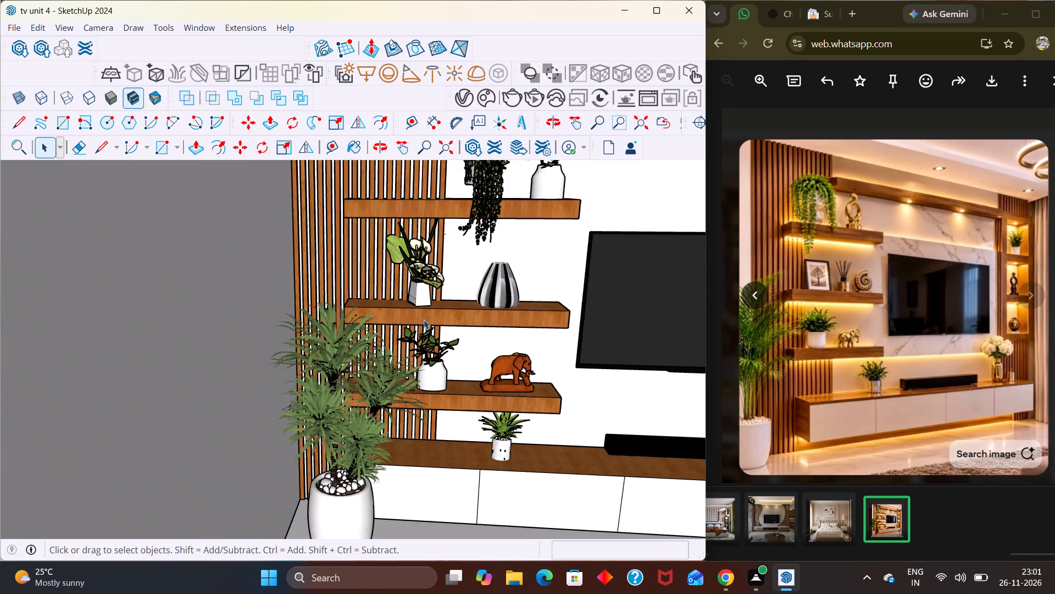
pyautogui.scroll(2, 424, 320)
pyautogui.scroll(-2, 424, 320)
# Review the room from outside and the complete TV wall from an oblique viewpoint matching the reference image.
pyautogui.scroll(-10, 424, 320)
pyautogui.scroll(-6, 464, 300)
pyautogui.scroll(4, 473, 293)
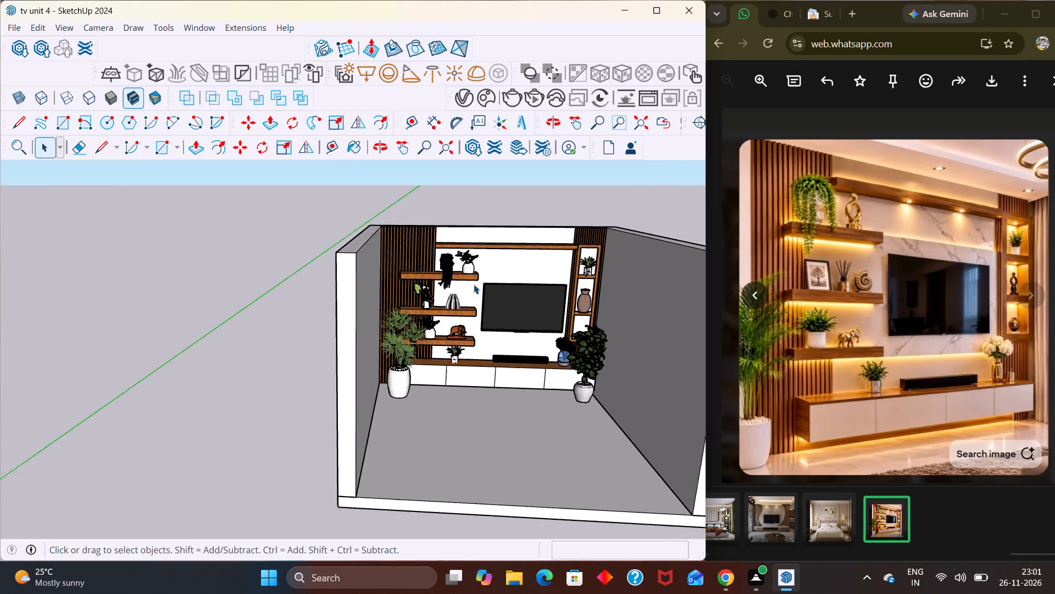
pyautogui.scroll(8, 474, 284)
pyautogui.moveTo(481, 289); pyautogui.dragTo(503, 272, button='middle')
pyautogui.scroll(-2, 490, 286)
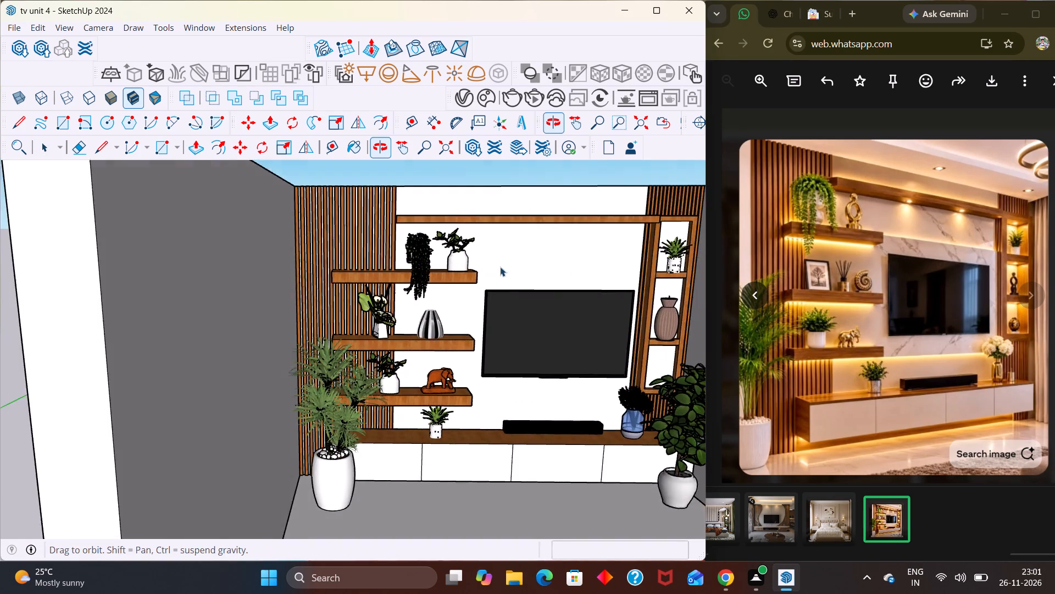
pyautogui.scroll(-6, 496, 261)
pyautogui.moveTo(476, 297); pyautogui.dragTo(540, 303, button='middle')
pyautogui.scroll(6, 551, 295)
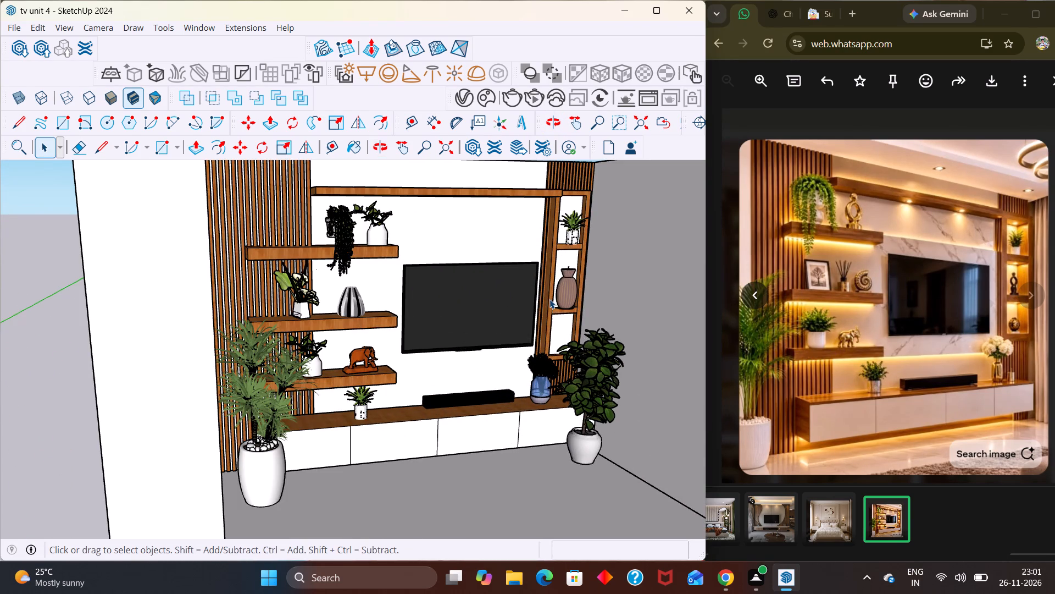
pyautogui.moveTo(549, 299); pyautogui.dragTo(536, 276, button='middle')
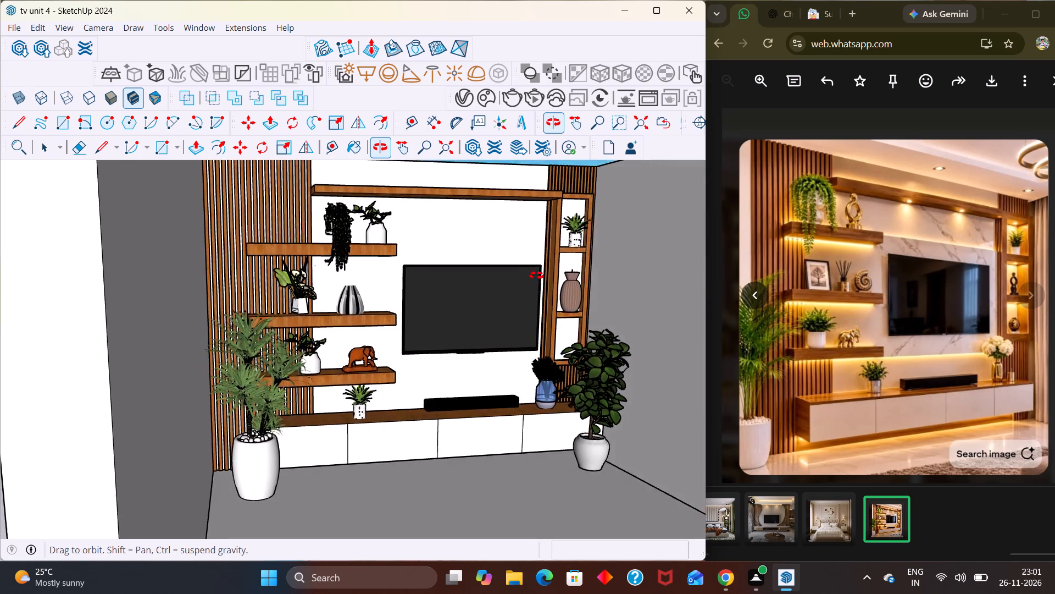
pyautogui.moveTo(536, 276); pyautogui.dragTo(538, 235, button='middle')
pyautogui.scroll(3, 537, 249)
pyautogui.scroll(-1, 537, 249)
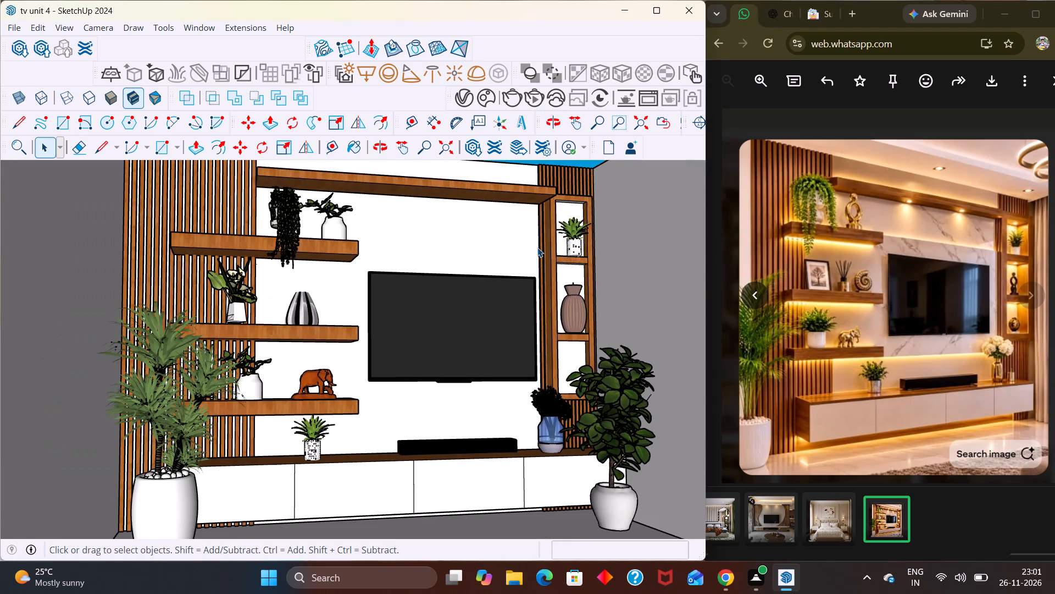
pyautogui.moveTo(540, 258); pyautogui.dragTo(547, 278, button='middle')
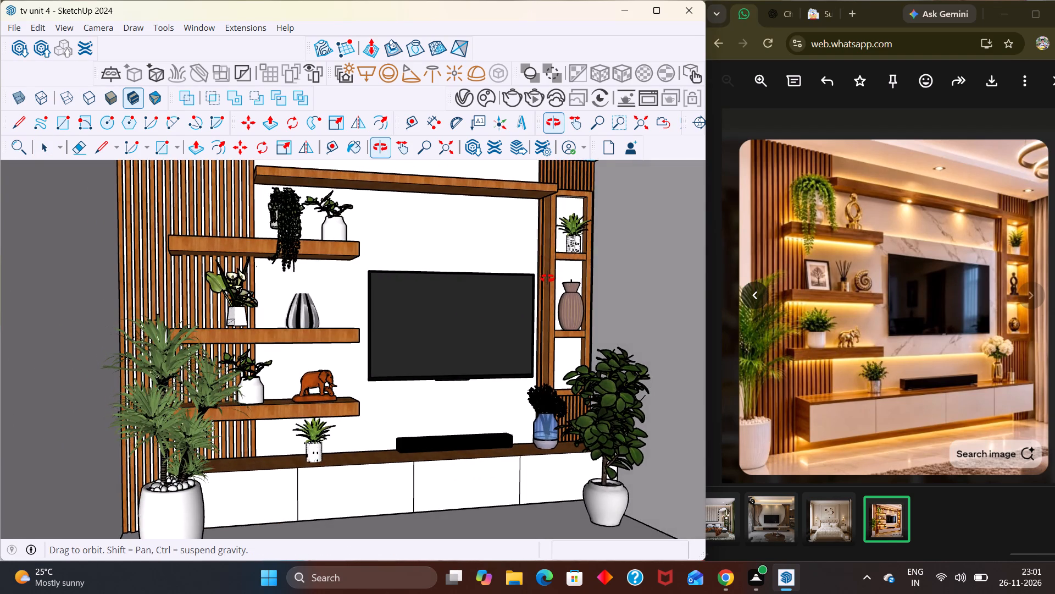
pyautogui.moveTo(547, 278); pyautogui.dragTo(547, 276, button='middle')
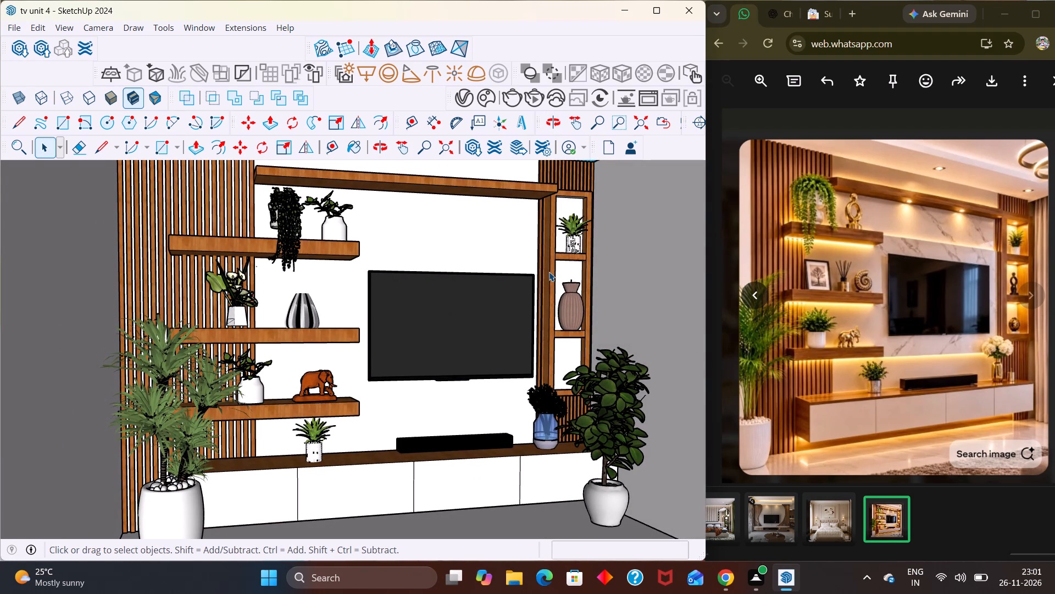
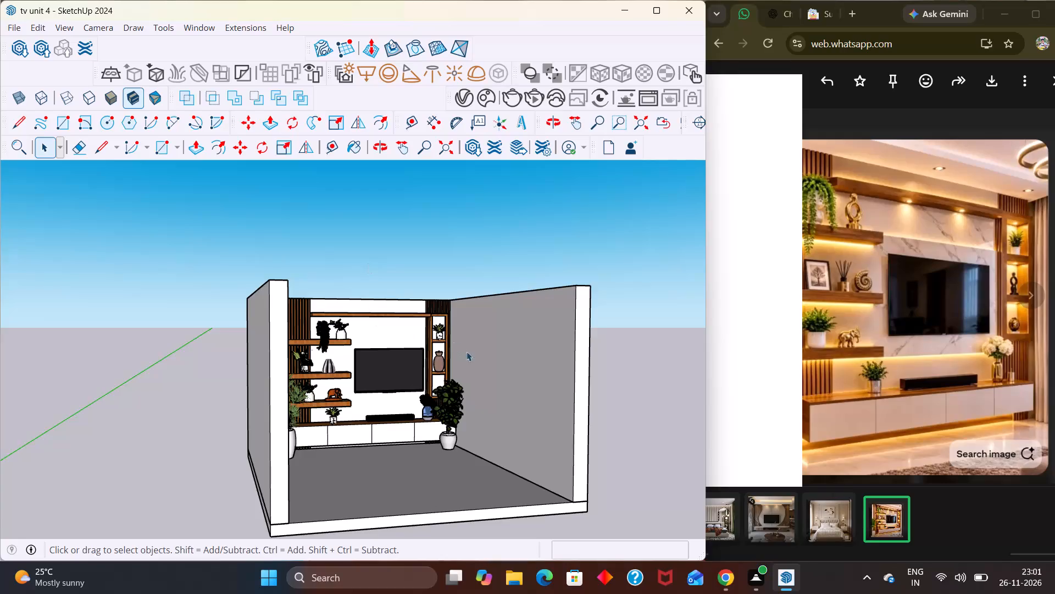
# Inspect the TV wall from the front and above, including where the top wooden shelf meets the slatted panel.
pyautogui.scroll(5, 491, 352)
pyautogui.moveTo(544, 333); pyautogui.dragTo(560, 366, button='middle')
pyautogui.scroll(-1, 551, 345)
pyautogui.scroll(4, 565, 370)
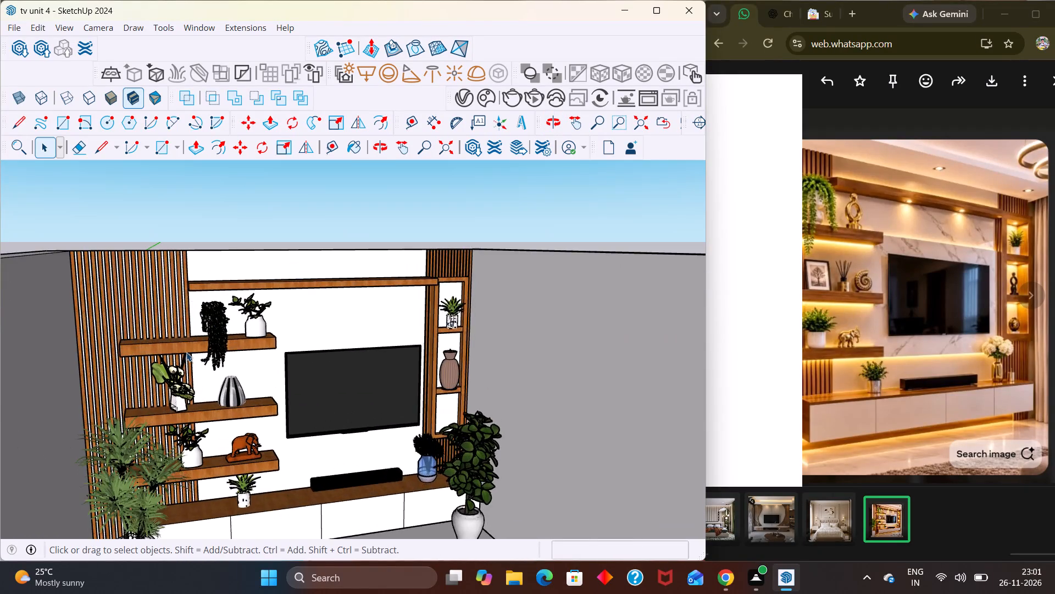
pyautogui.scroll(3, 186, 352)
pyautogui.moveTo(243, 331); pyautogui.dragTo(271, 445, button='middle')
pyautogui.scroll(-9, 281, 392)
pyautogui.scroll(5, 292, 385)
pyautogui.middleClick(287, 386)
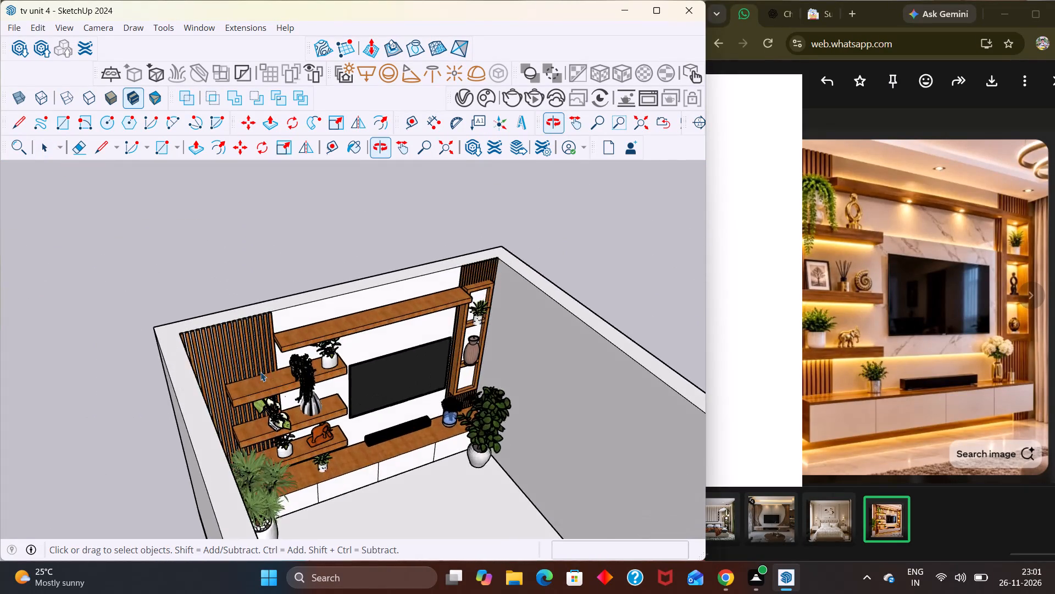
pyautogui.scroll(19, 260, 372)
pyautogui.moveTo(253, 308); pyautogui.dragTo(257, 355, button='middle')
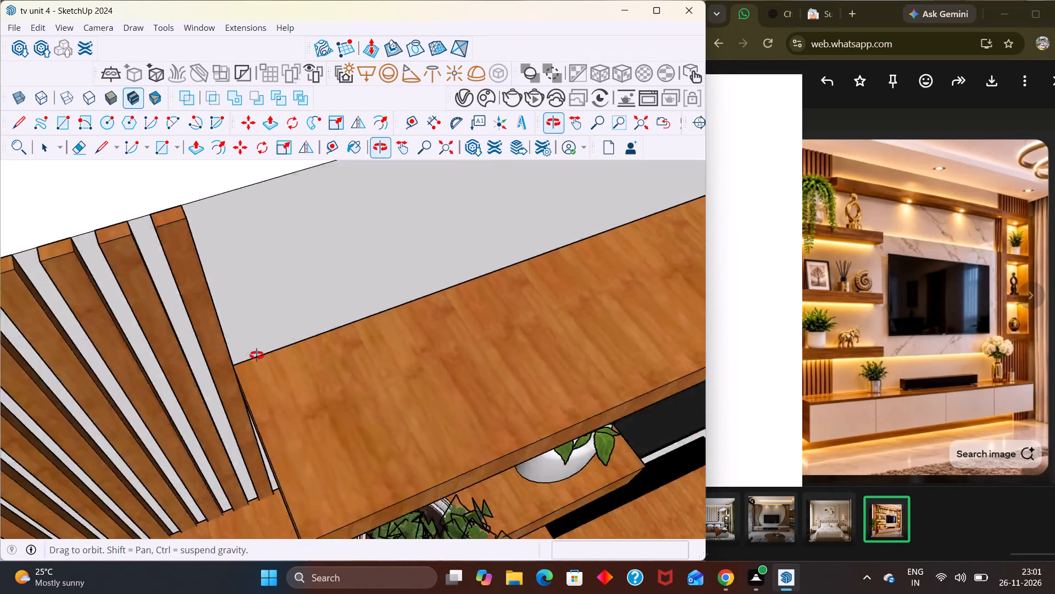
pyautogui.moveTo(257, 355); pyautogui.dragTo(254, 300, button='middle')
pyautogui.scroll(2, 254, 301)
pyautogui.scroll(-20, 252, 287)
pyautogui.scroll(-11, 437, 310)
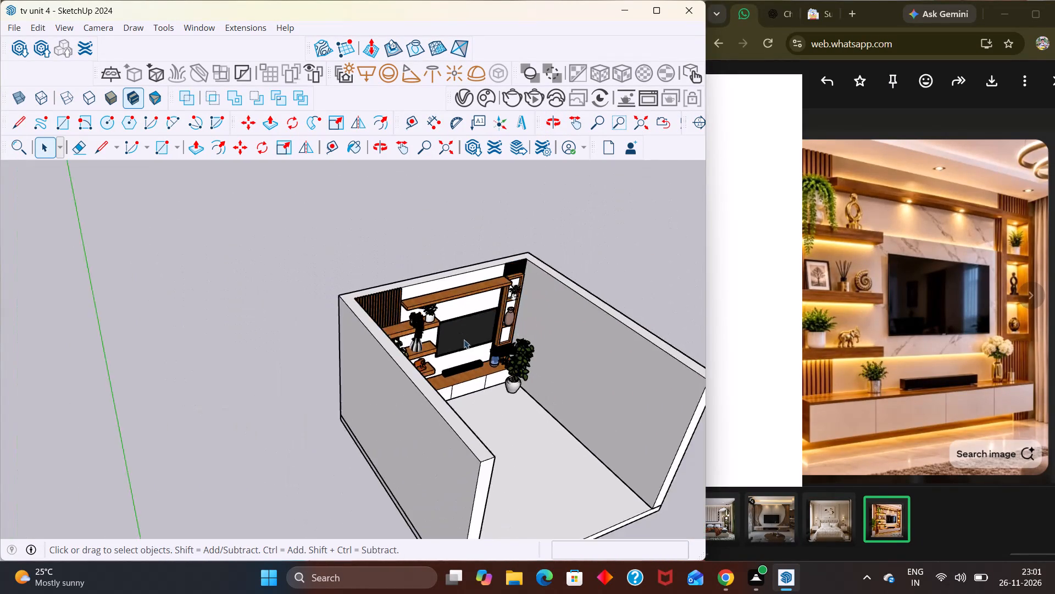
# Examine the TV unit's shelves, decor, base cabinet and potted plants from the front and at an angle.
pyautogui.moveTo(519, 425); pyautogui.dragTo(390, 290, button='middle')
pyautogui.scroll(4, 389, 316)
pyautogui.scroll(3, 414, 386)
pyautogui.moveTo(421, 426); pyautogui.dragTo(515, 392, button='middle')
pyautogui.scroll(2, 453, 406)
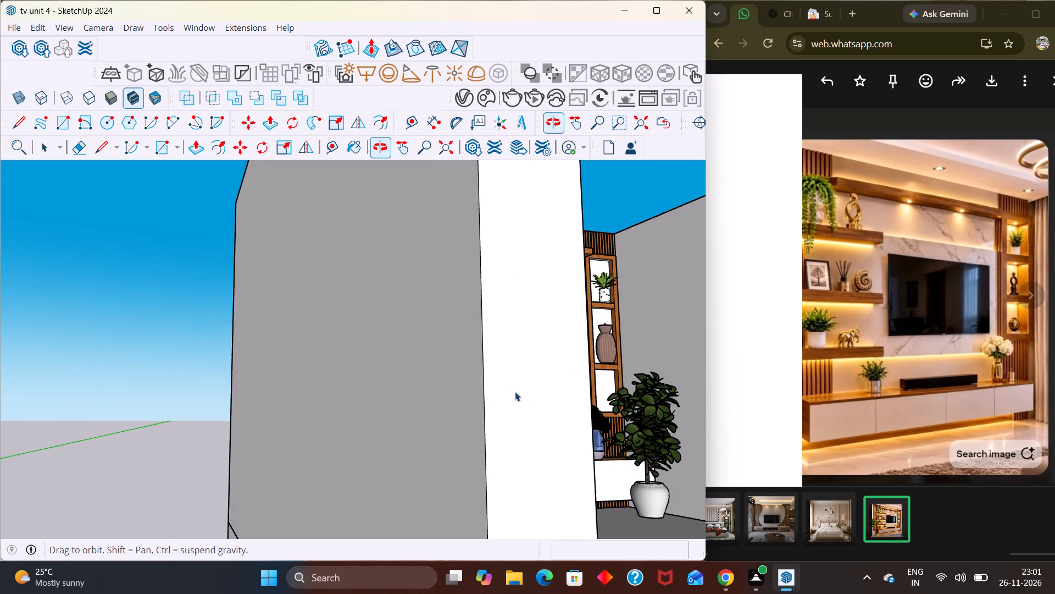
pyautogui.moveTo(515, 392); pyautogui.dragTo(517, 386, button='middle')
pyautogui.scroll(-4, 476, 446)
pyautogui.moveTo(520, 456); pyautogui.dragTo(413, 458, button='middle')
pyautogui.scroll(2, 415, 464)
pyautogui.scroll(-10, 406, 452)
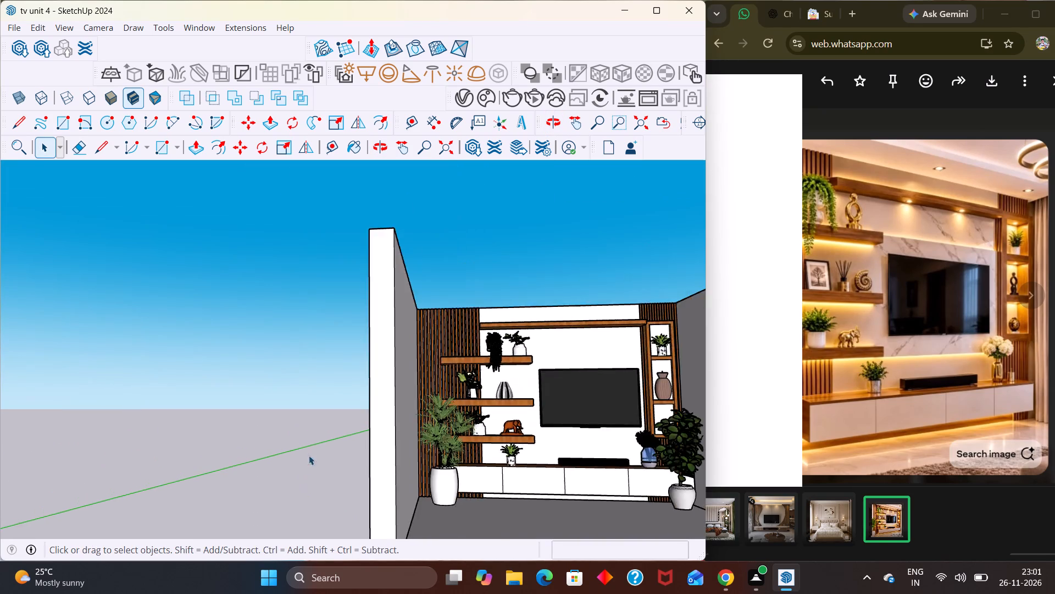
pyautogui.scroll(-5, 309, 455)
pyautogui.scroll(8, 521, 480)
pyautogui.moveTo(503, 499); pyautogui.dragTo(547, 492, button='middle')
pyautogui.scroll(3, 547, 492)
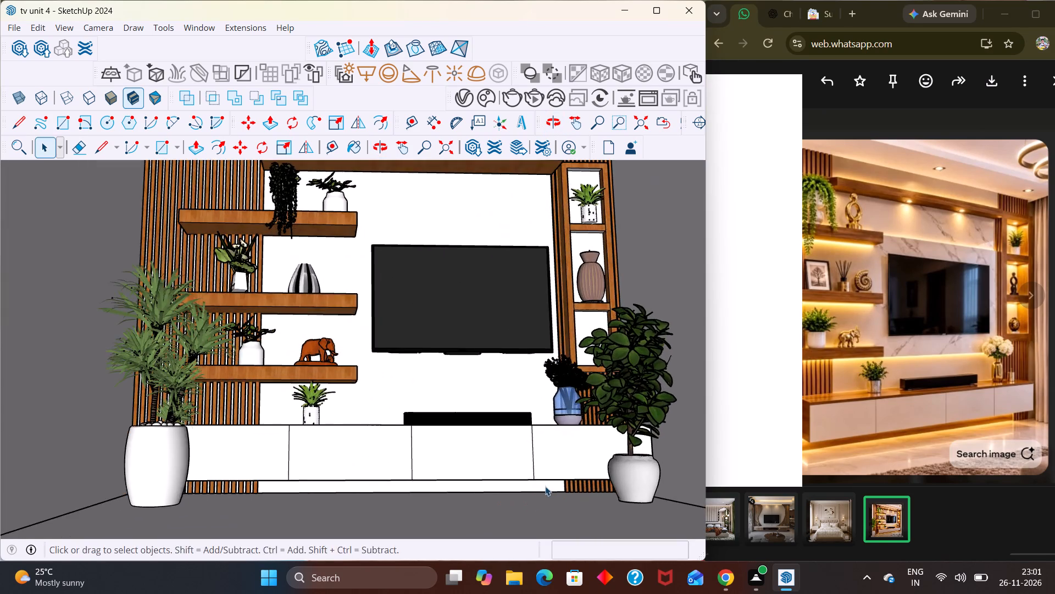
pyautogui.moveTo(545, 486); pyautogui.dragTo(599, 575, button='middle')
pyautogui.scroll(-2, 599, 575)
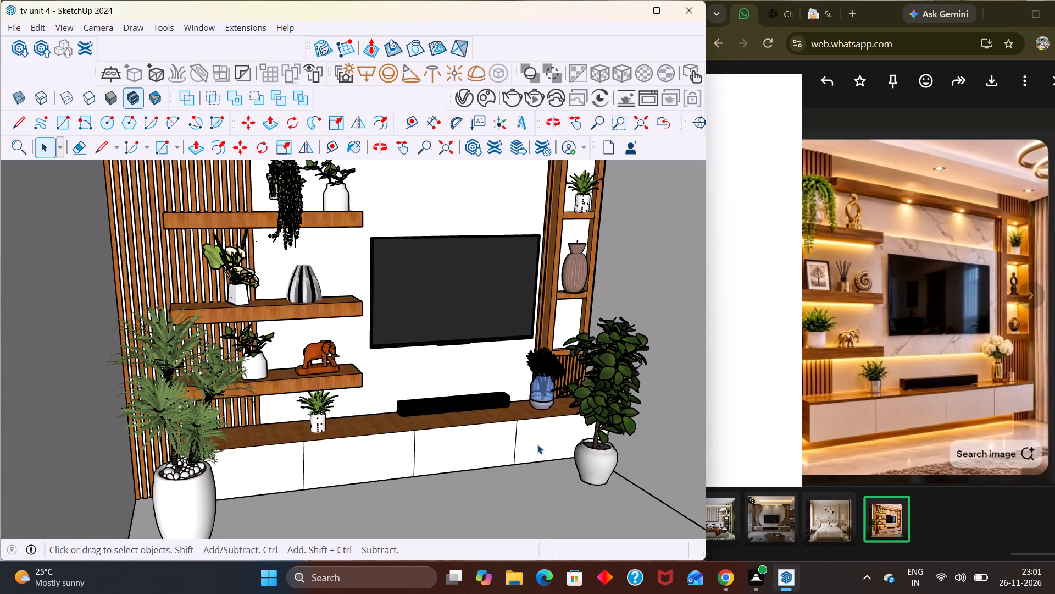
pyautogui.scroll(-1, 537, 438)
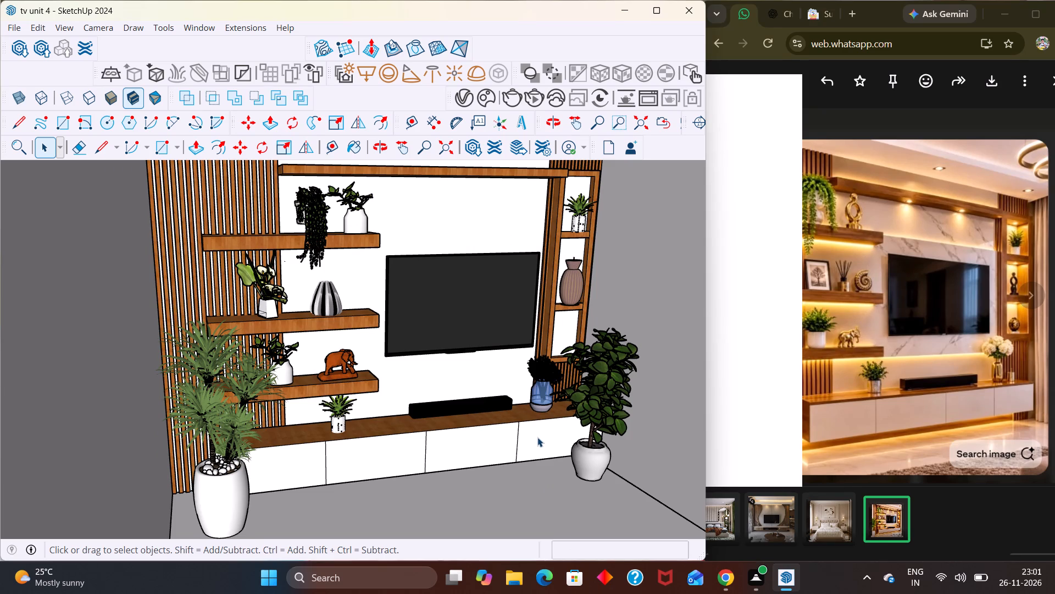
pyautogui.scroll(-3, 540, 439)
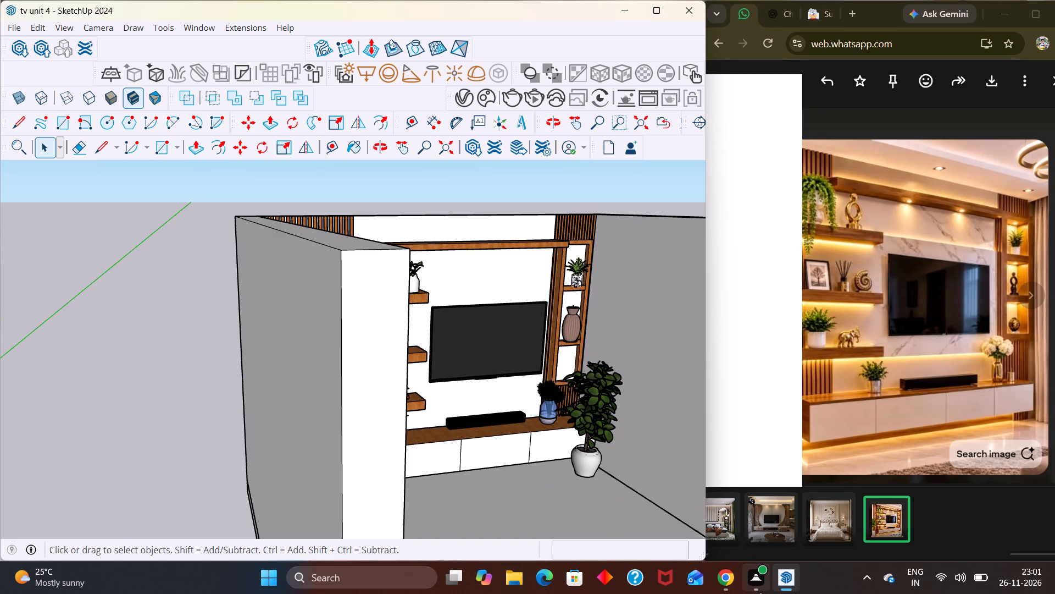